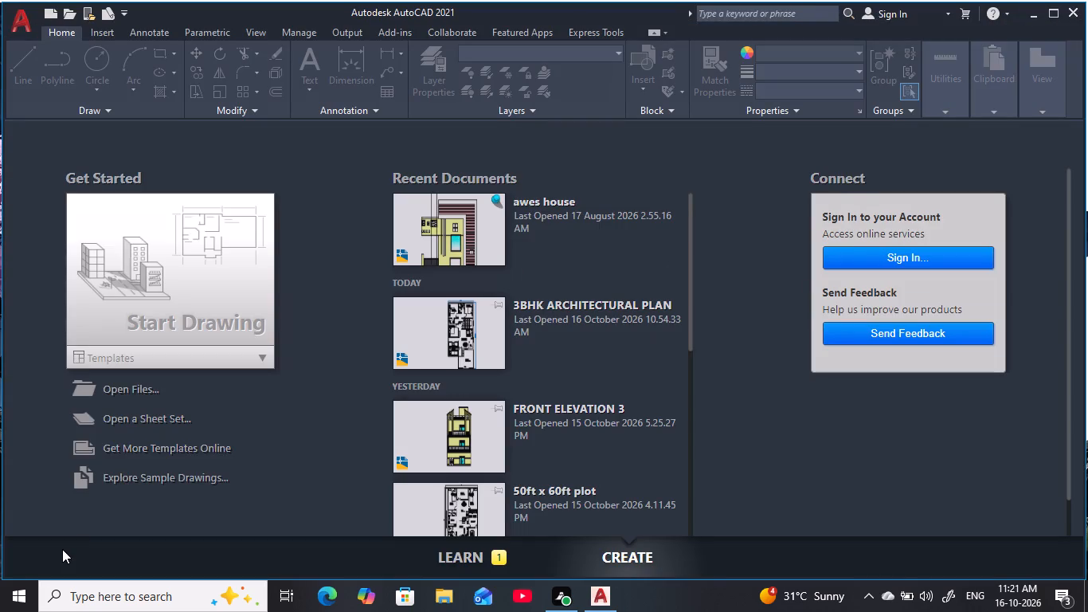
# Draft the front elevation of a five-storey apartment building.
# Start a new blank drawing.
pyautogui.press('Escape')
pyautogui.press('Escape')
pyautogui.press('Escape')
pyautogui.click(143, 324)
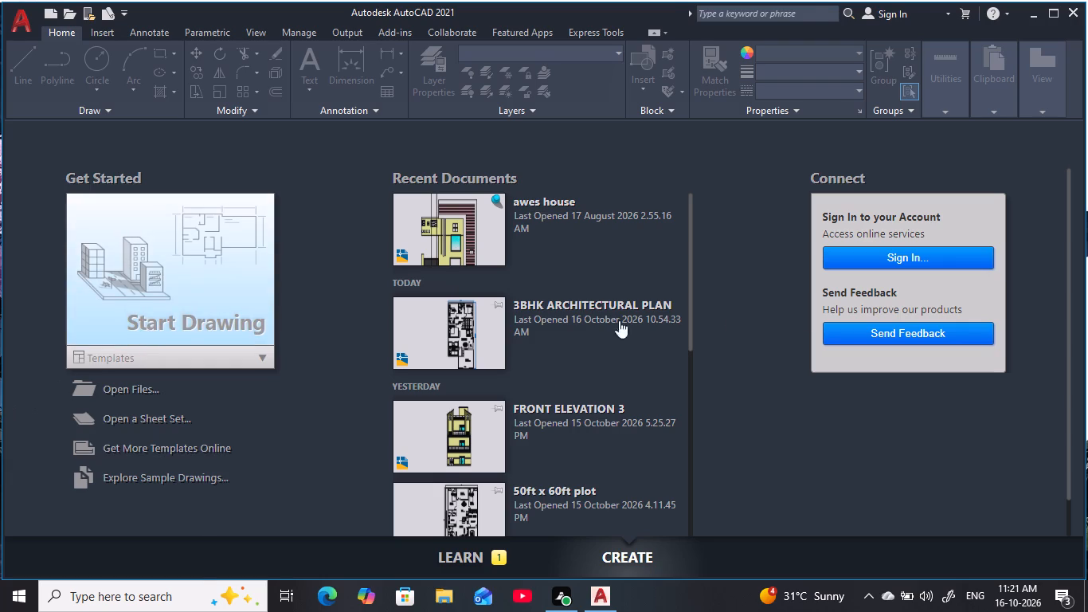
pyautogui.press('Escape')
pyautogui.press('Escape')
pyautogui.press('Escape')
pyautogui.press('Escape')
pyautogui.press('Escape')
pyautogui.press('Escape')
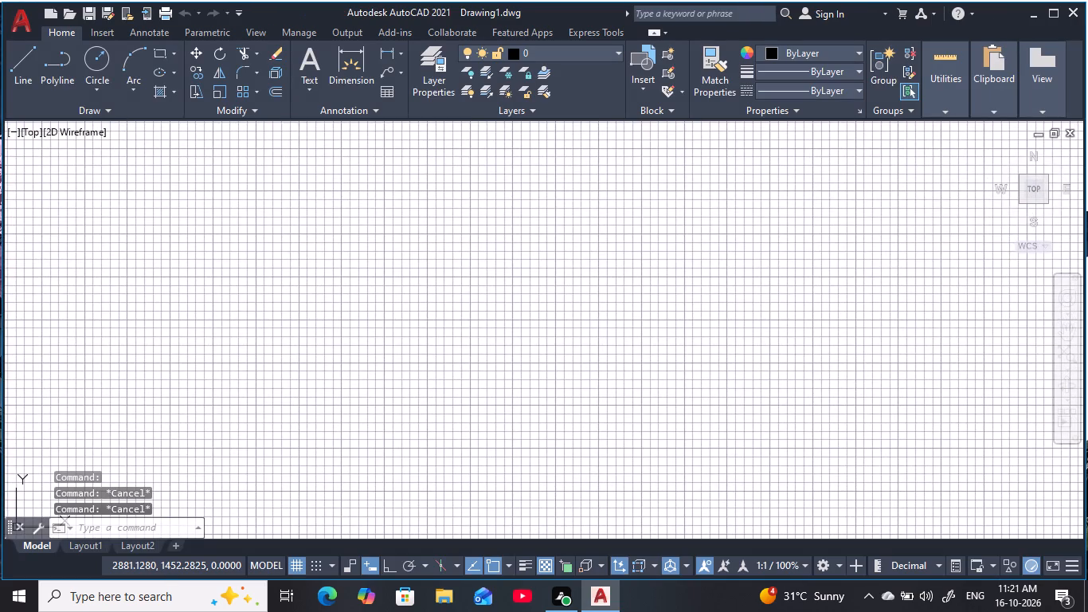
pyautogui.press('Escape')
# Enable maintaining a log file in the Open and Save options and apply the change.
pyautogui.press('o')
pyautogui.press('p')
pyautogui.press('space')
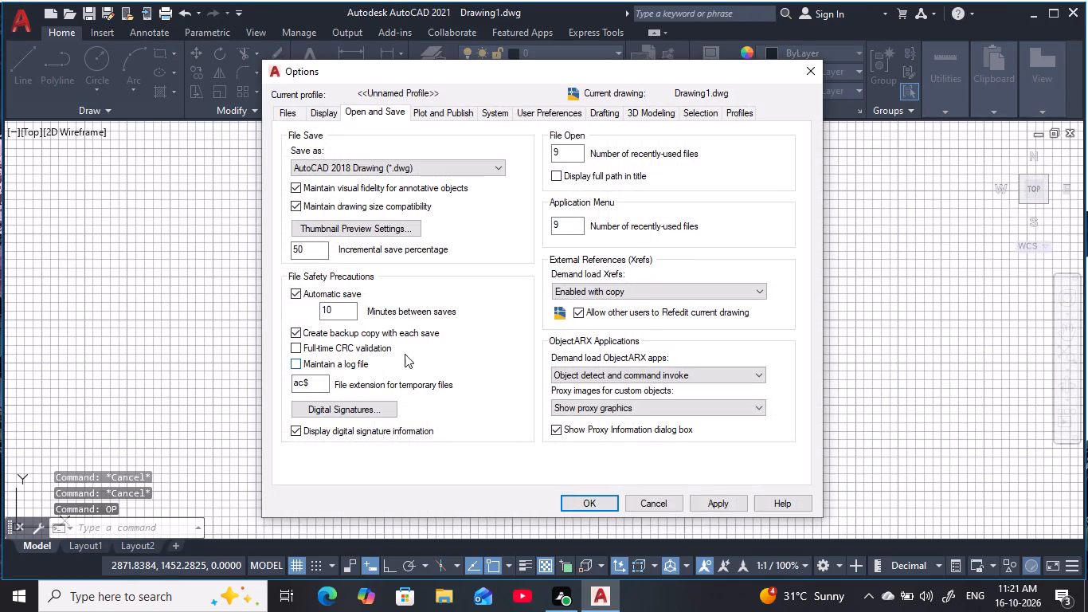
pyautogui.click(291, 368)
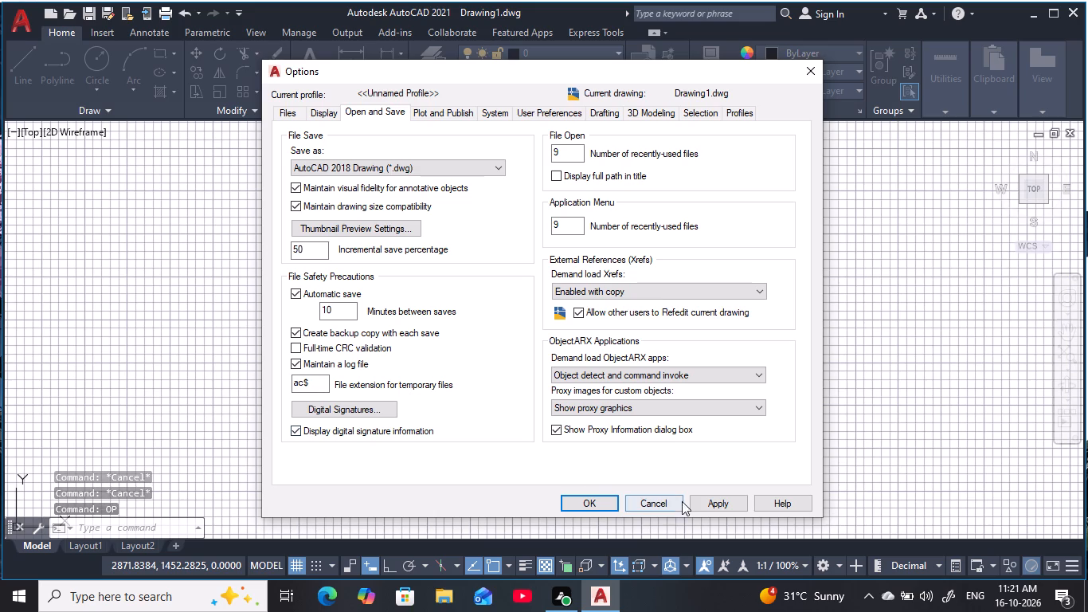
pyautogui.click(711, 501)
pyautogui.click(597, 499)
pyautogui.press('Escape')
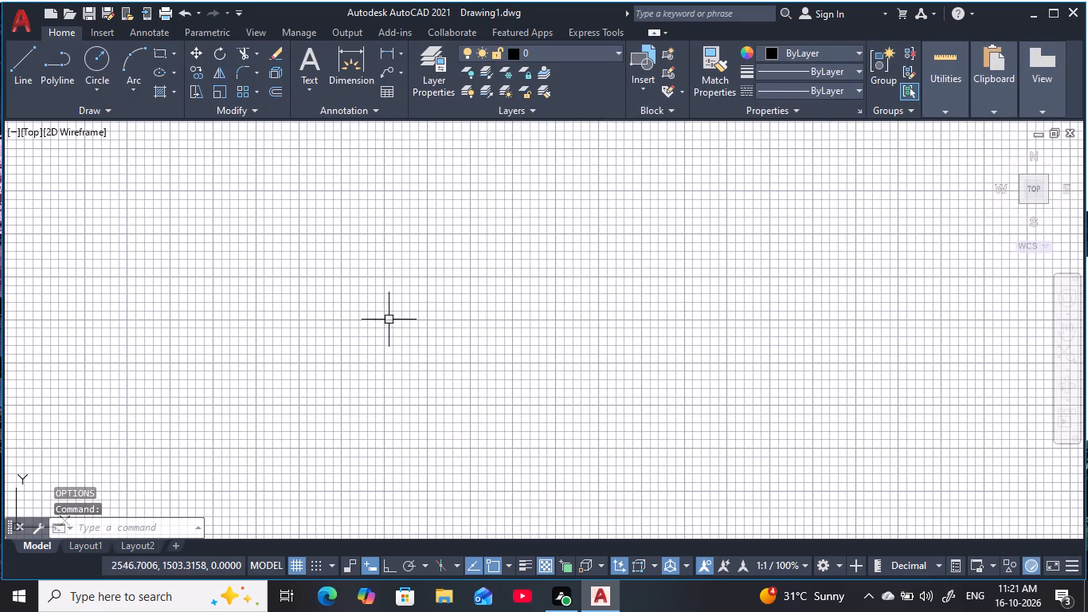
pyautogui.press('Escape')
pyautogui.press('Escape')
pyautogui.press('Escape')
pyautogui.press('Escape')
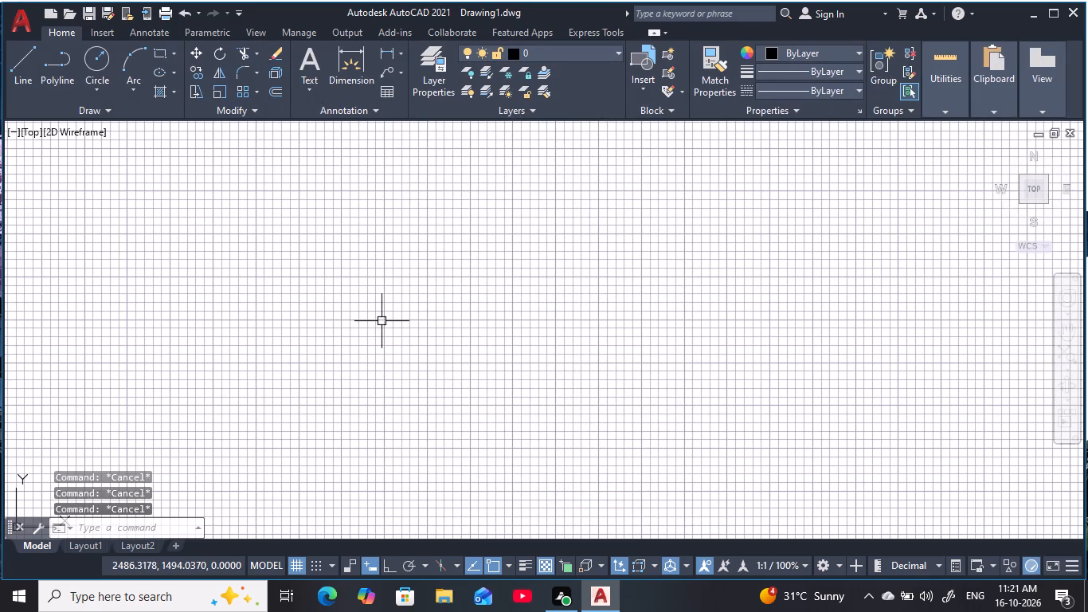
# Turn on log file recording with the LOGFILEON command.
pyautogui.write('LO')
pyautogui.press('g')
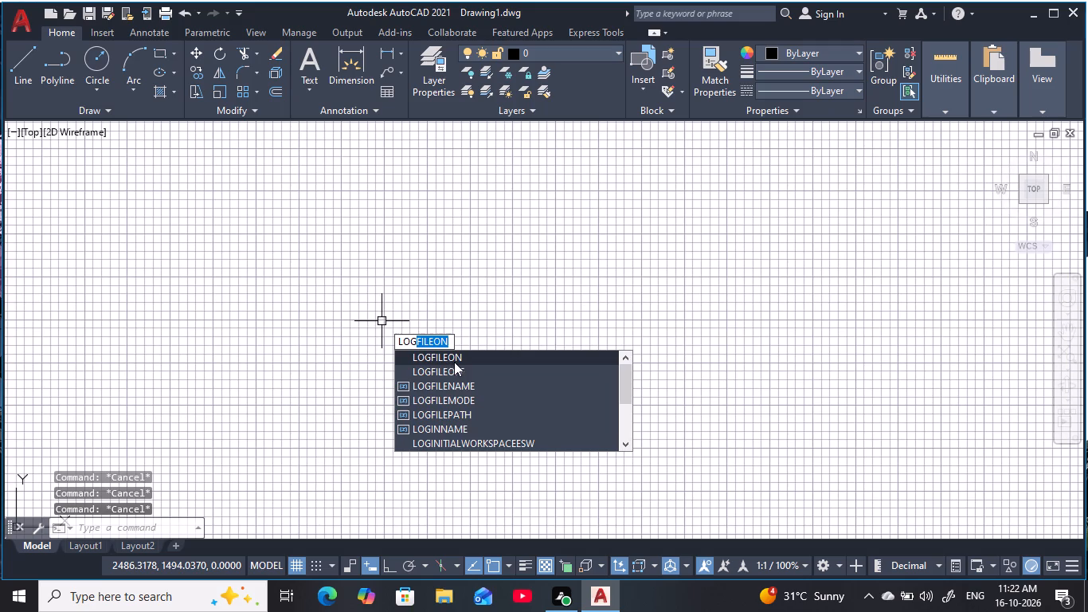
pyautogui.click(456, 359)
pyautogui.press('Escape')
pyautogui.press('Escape')
pyautogui.press('Escape')
pyautogui.press('Escape')
pyautogui.press('Escape')
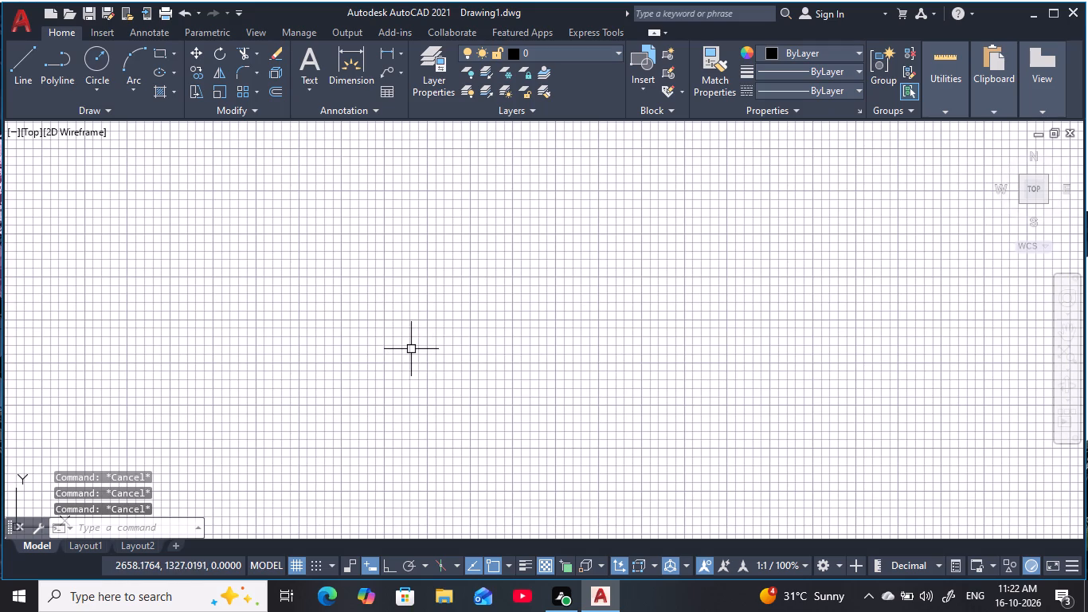
# Turn off the drawing grid.
pyautogui.press('F7')
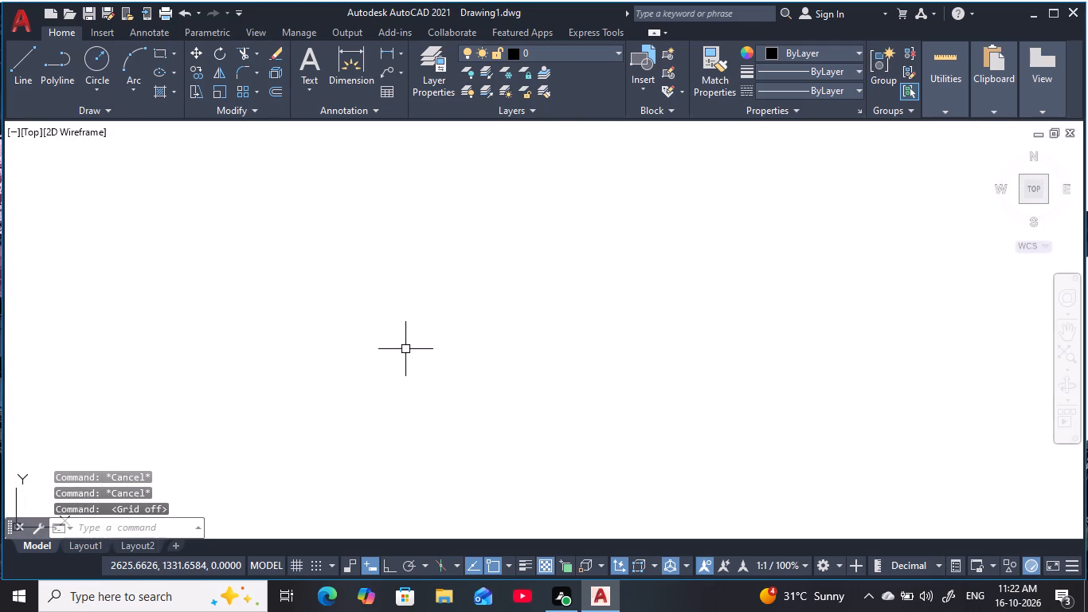
pyautogui.press('Escape')
pyautogui.press('Escape')
# Configure the drawing units to Engineering length type with 0'-0" precision and an insertion scale in inches.
pyautogui.write('UN')
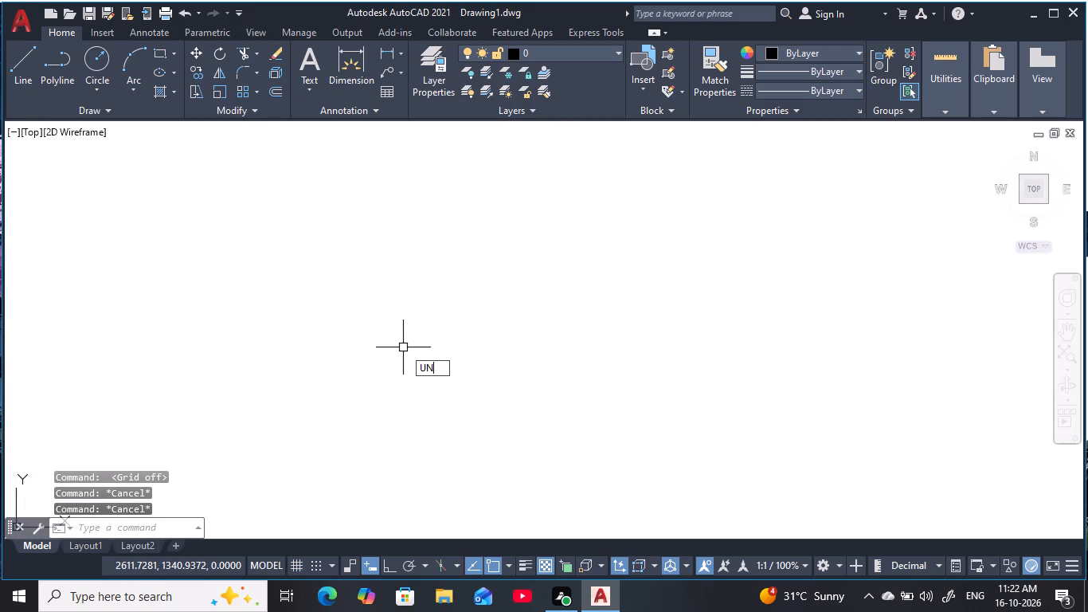
pyautogui.press('space')
pyautogui.click(499, 190)
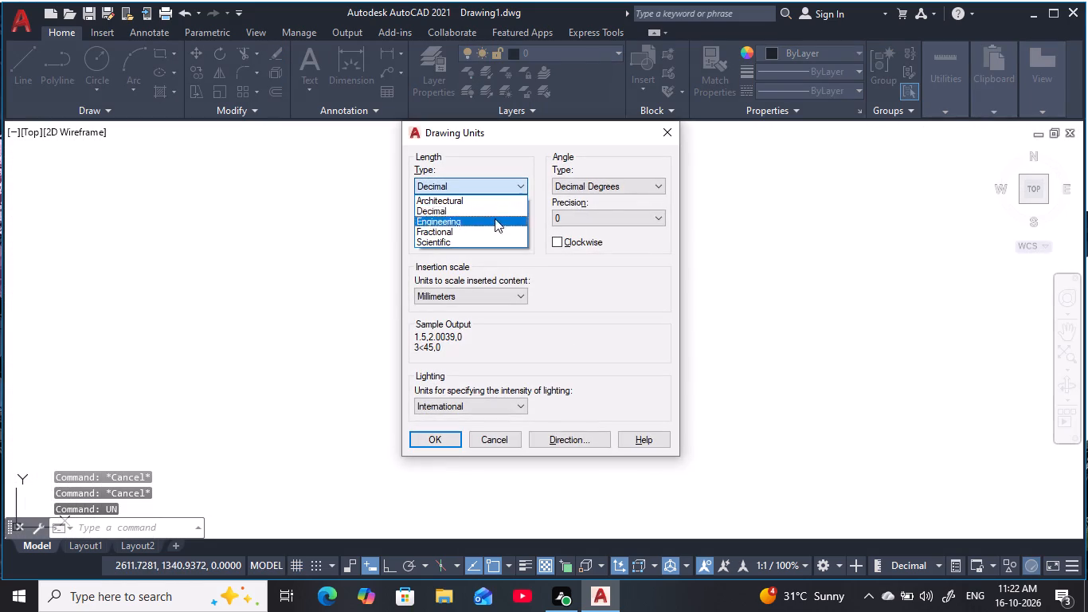
pyautogui.doubleClick(495, 220)
pyautogui.click(489, 229)
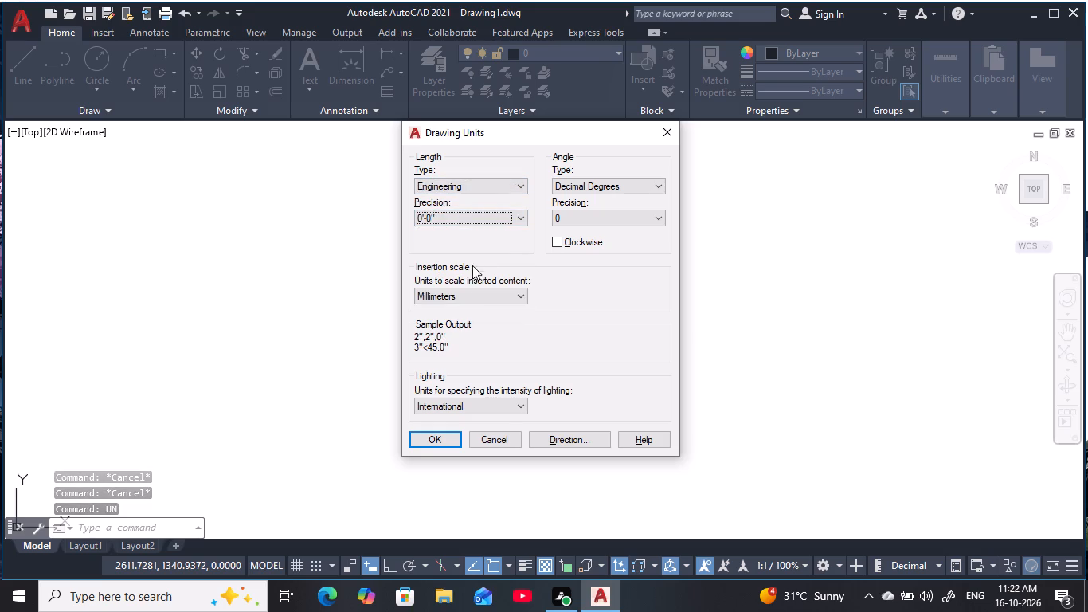
pyautogui.click(469, 289)
pyautogui.click(457, 324)
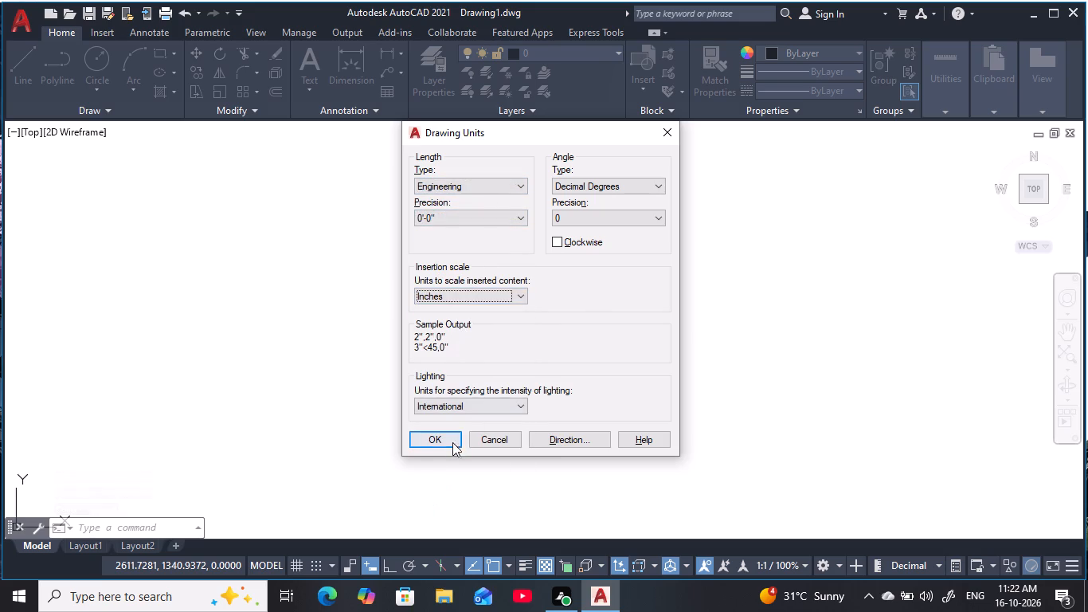
pyautogui.click(448, 445)
pyautogui.press('Escape')
pyautogui.press('Escape')
pyautogui.press('Escape')
pyautogui.press('Escape')
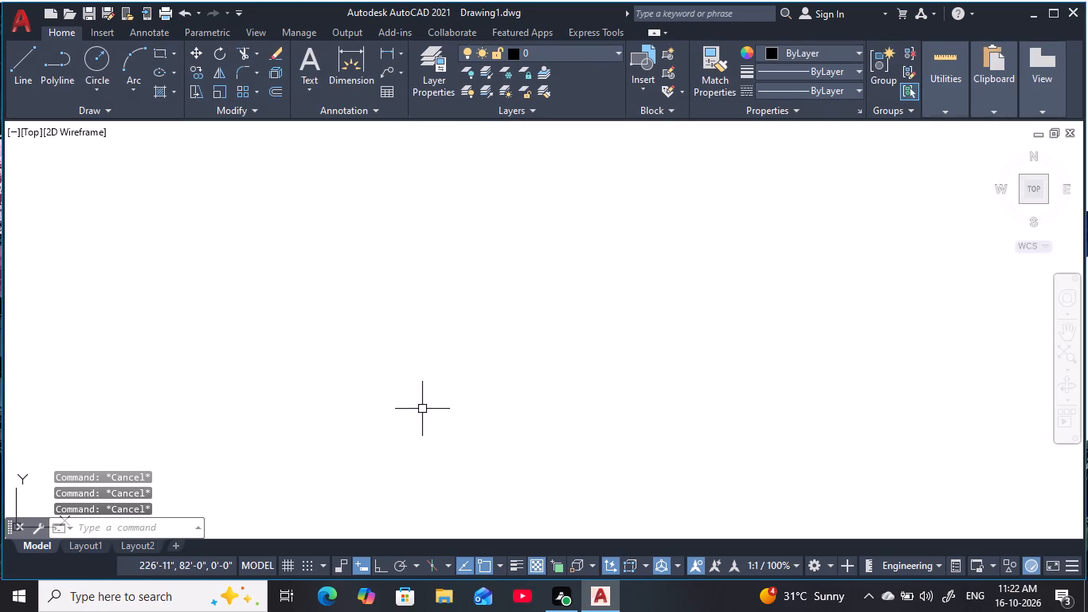
pyautogui.press('Escape')
pyautogui.press('Escape')
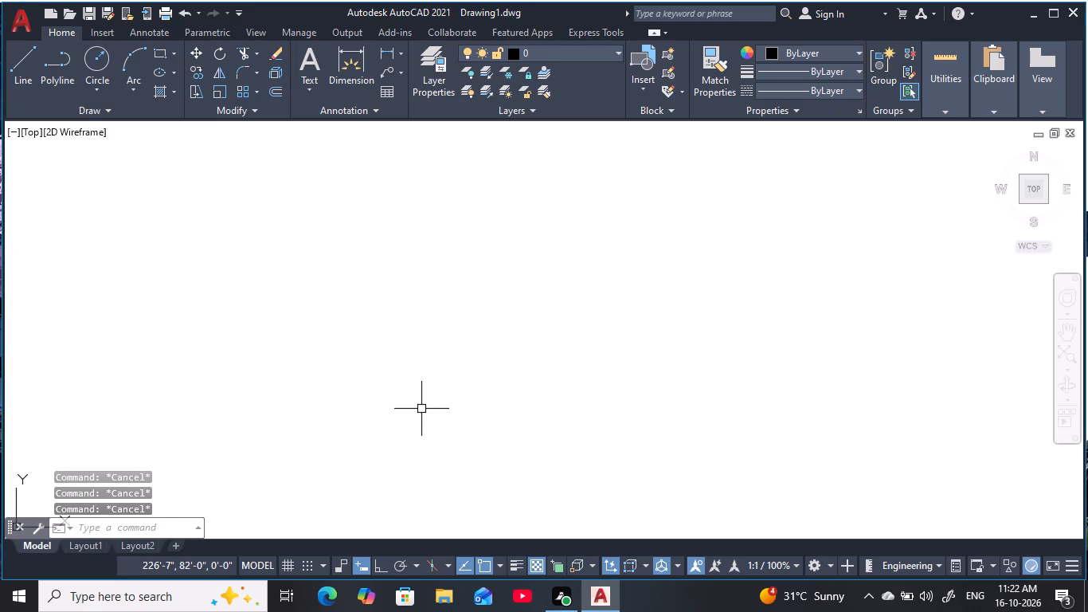
# Modify the ISO-25 dimension style's primary units to Engineering format with 0'-0" precision.
pyautogui.press('Escape')
pyautogui.press('Escape')
pyautogui.write('D')
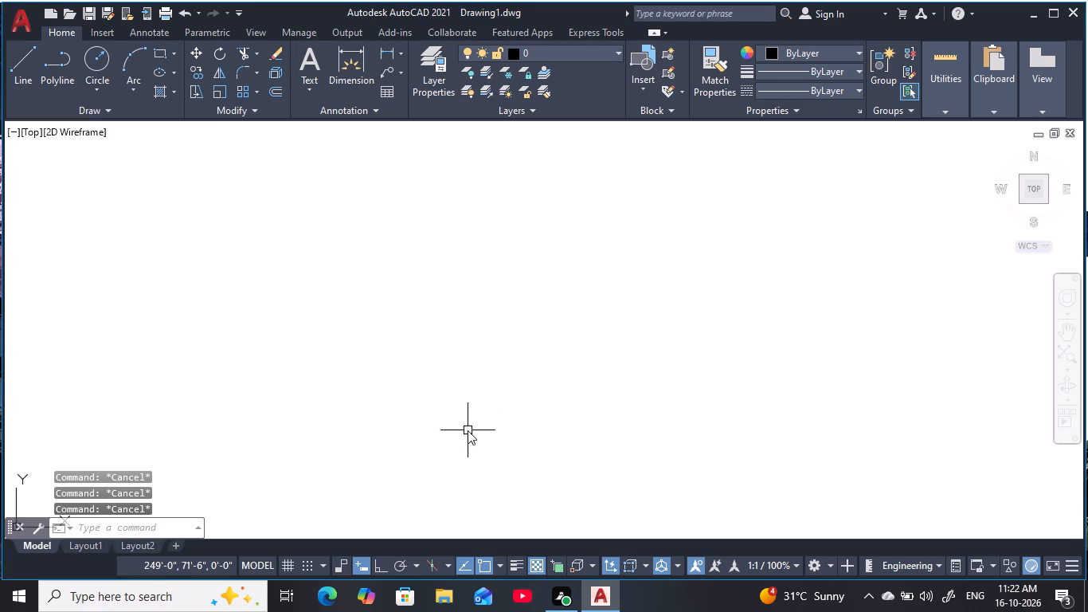
pyautogui.press('space')
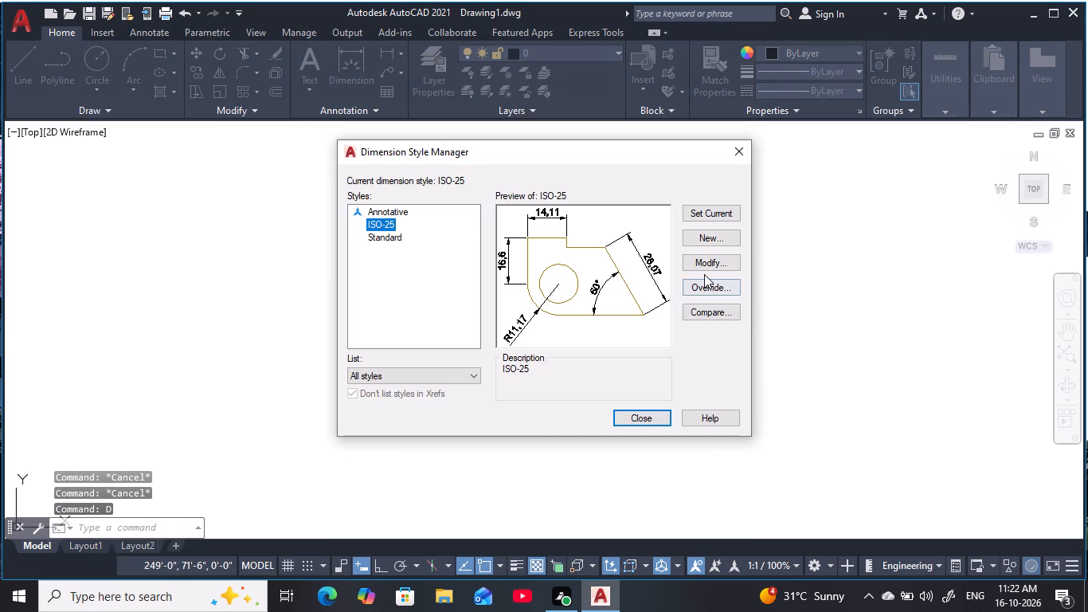
pyautogui.click(705, 262)
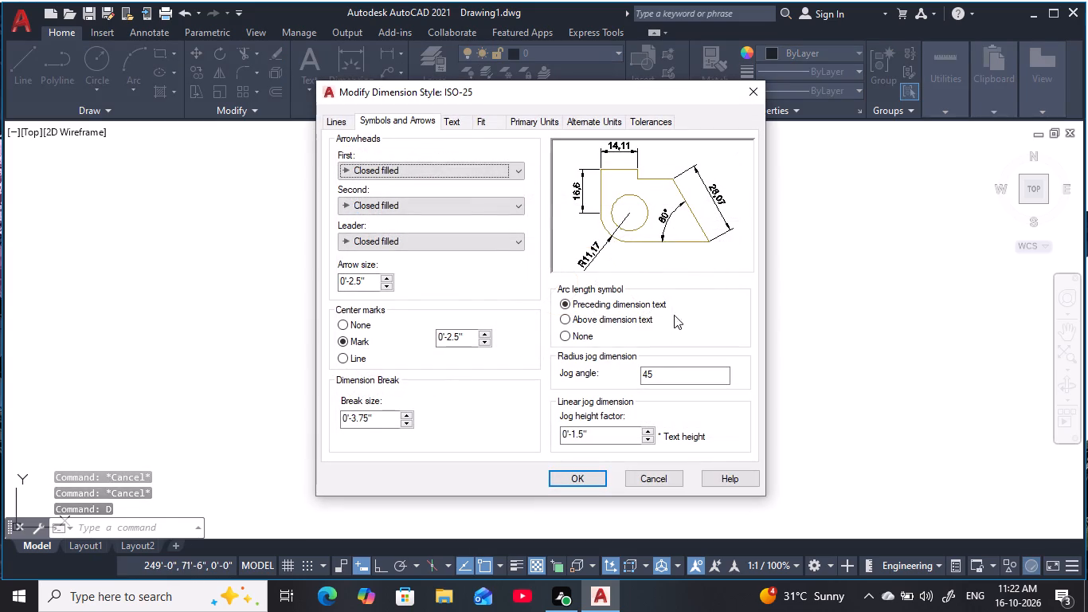
pyautogui.click(530, 120)
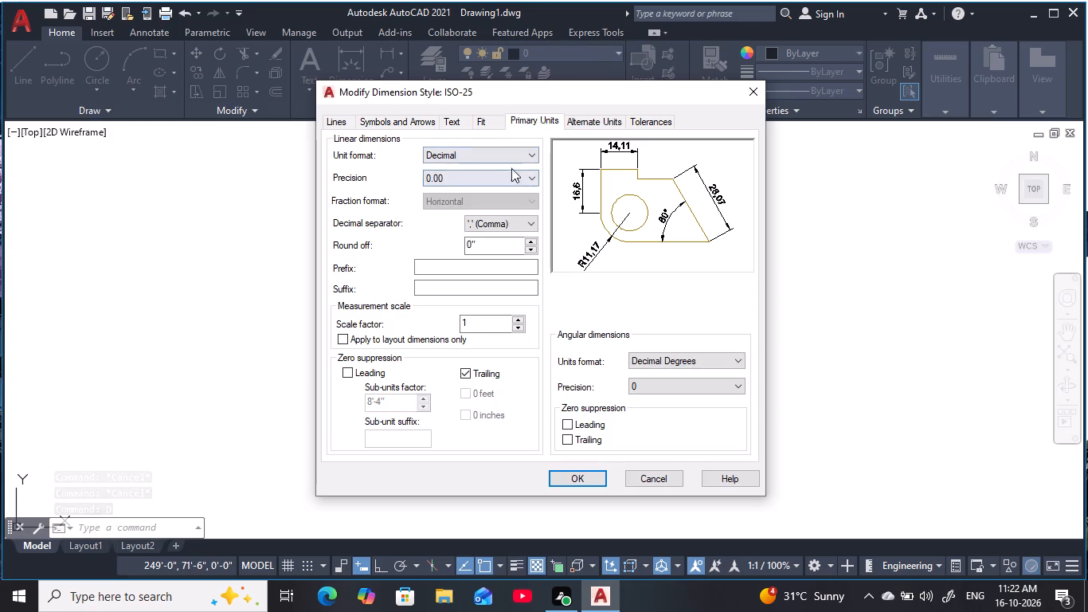
pyautogui.click(511, 157)
pyautogui.click(495, 186)
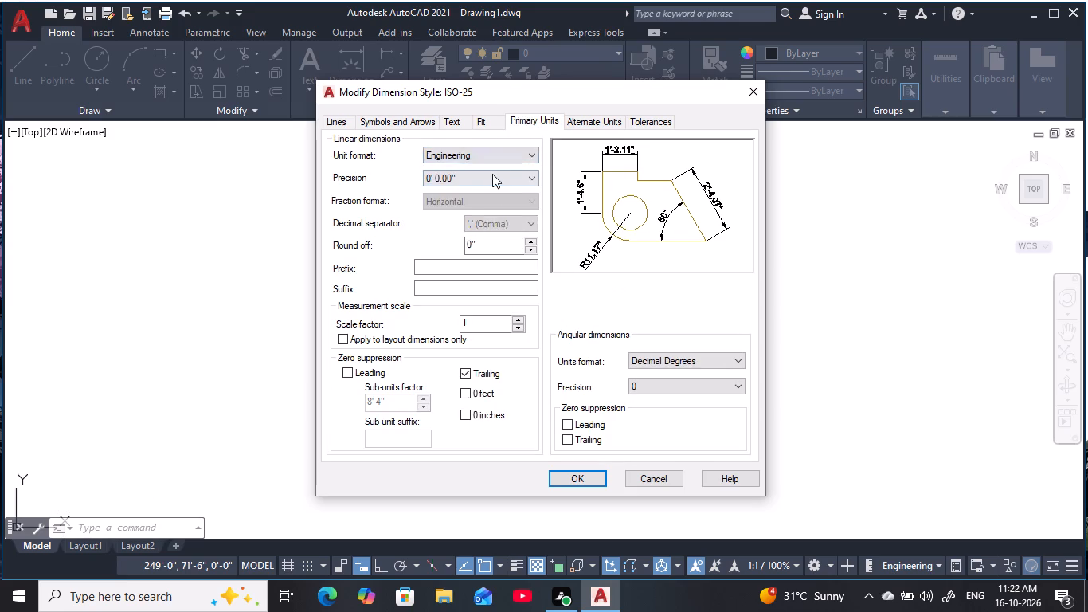
pyautogui.click(492, 174)
pyautogui.click(482, 187)
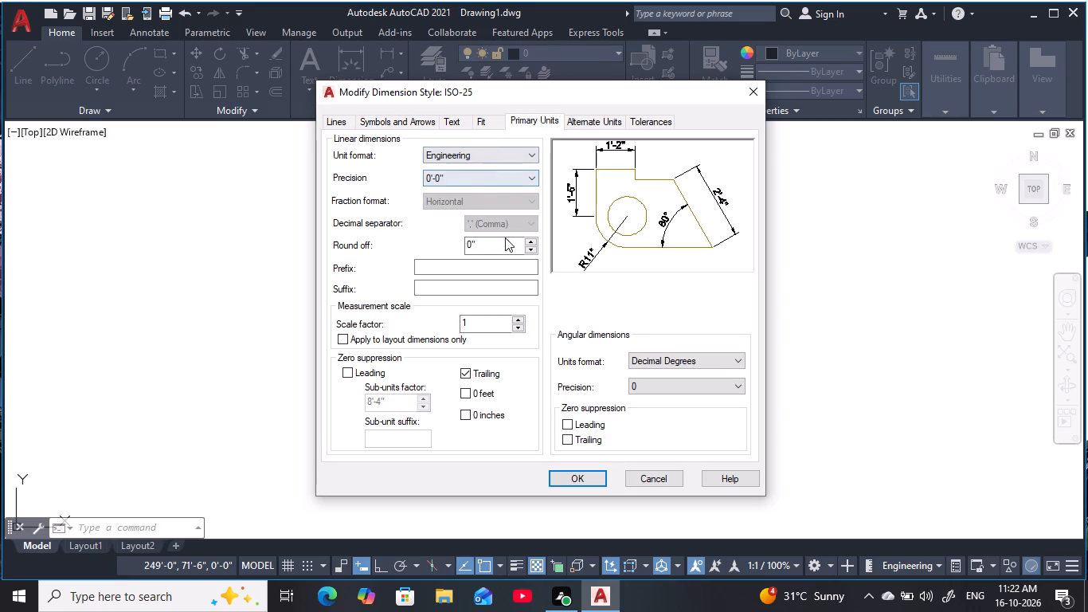
# Set the ISO-25 dimension style's text height to 9 inches.
pyautogui.click(454, 124)
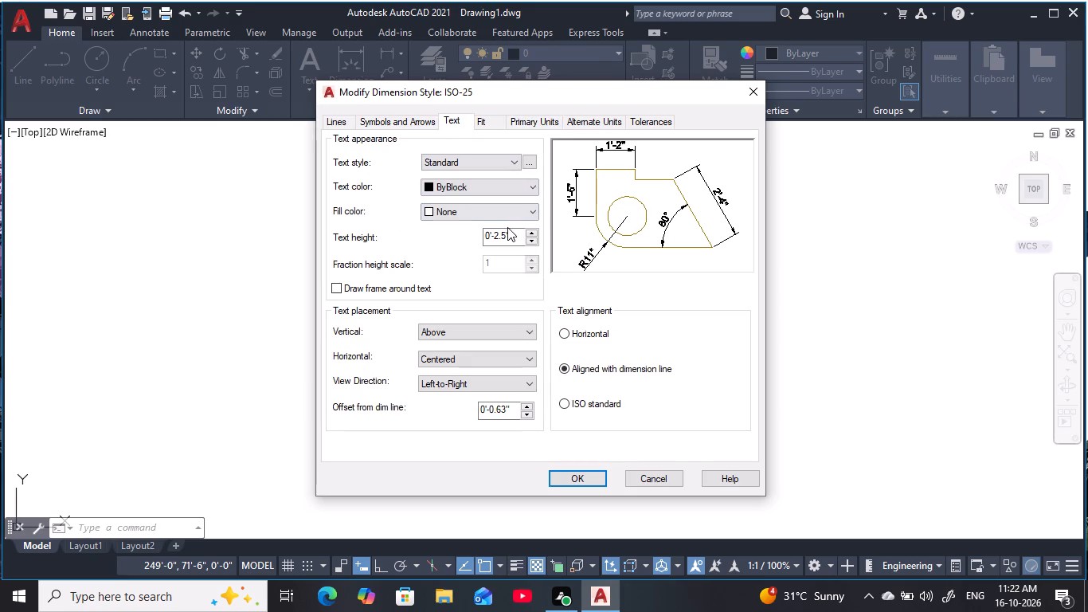
pyautogui.moveTo(511, 229); pyautogui.dragTo(451, 233)
pyautogui.moveTo(522, 236); pyautogui.dragTo(447, 237)
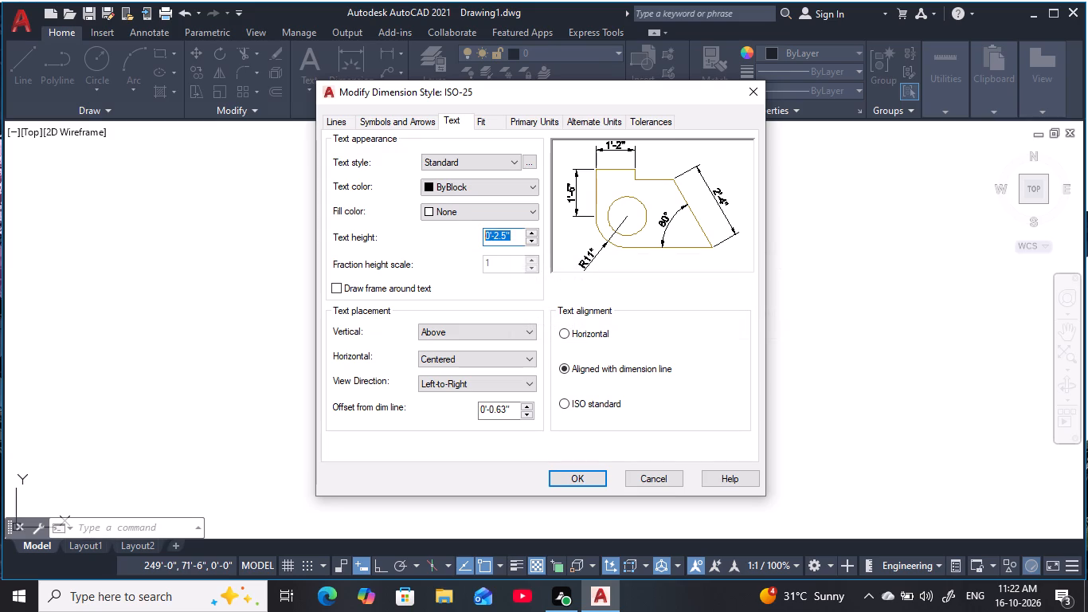
pyautogui.moveTo(447, 237); pyautogui.dragTo(446, 237)
pyautogui.press('9')
# Set the ISO-25 dimension style's arrow size to 4.5 inches.
pyautogui.click(409, 125)
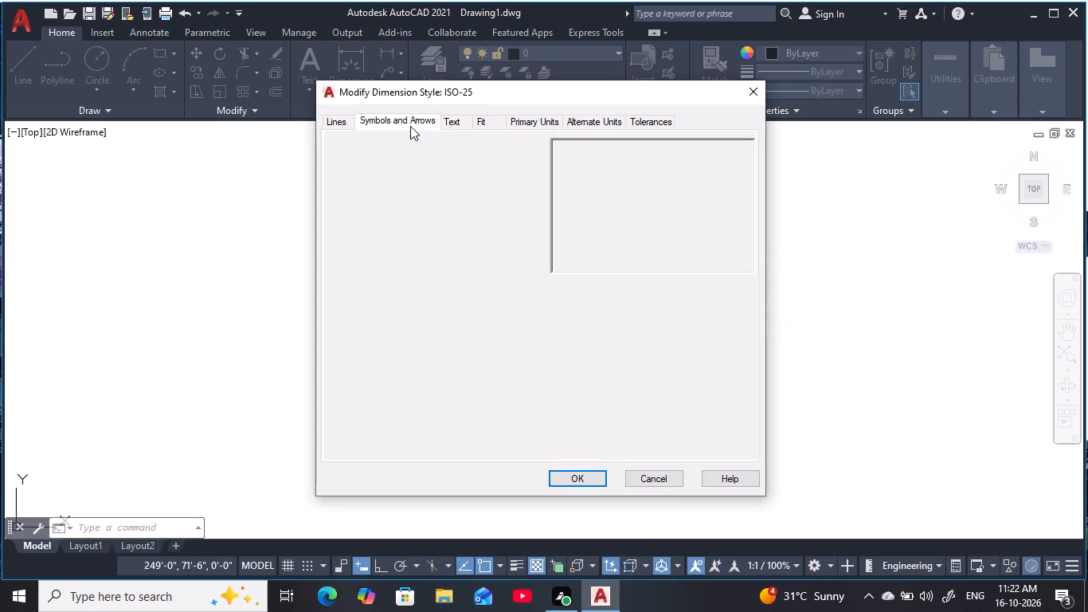
pyautogui.moveTo(374, 286); pyautogui.dragTo(266, 291)
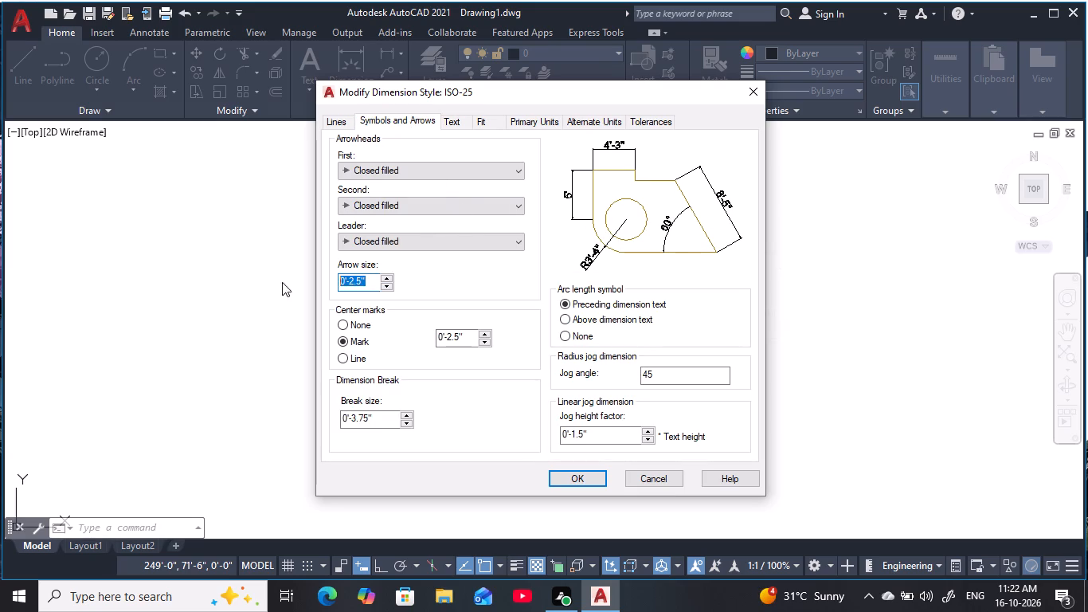
pyautogui.write('4.')
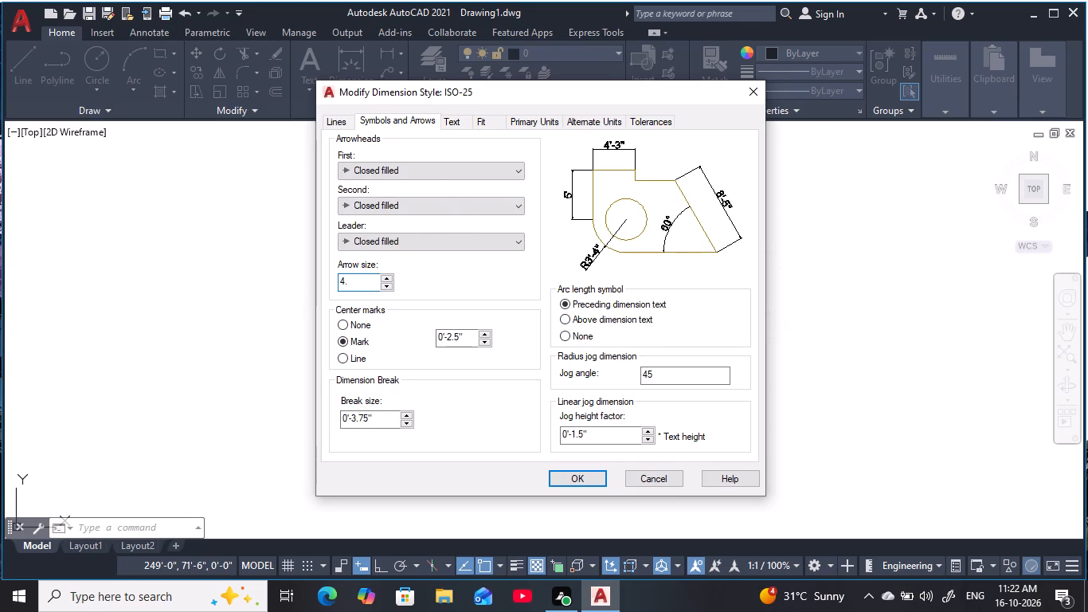
pyautogui.press('5')
pyautogui.press('Return')
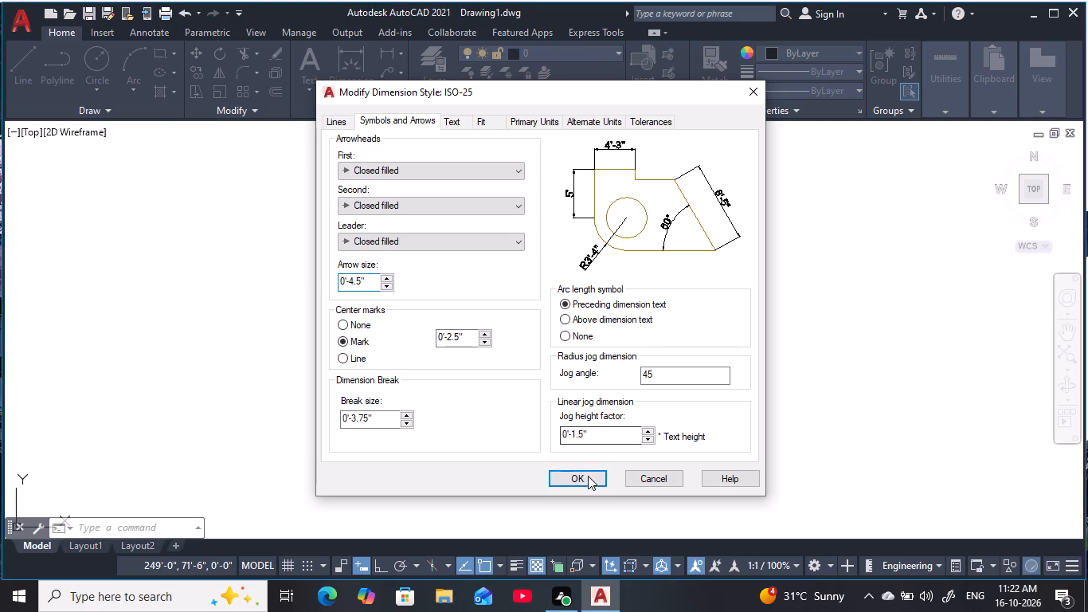
# Accept the dimension style changes, make ISO-25 the current style and close the Dimension Style Manager.
pyautogui.click(588, 479)
pyautogui.click(727, 212)
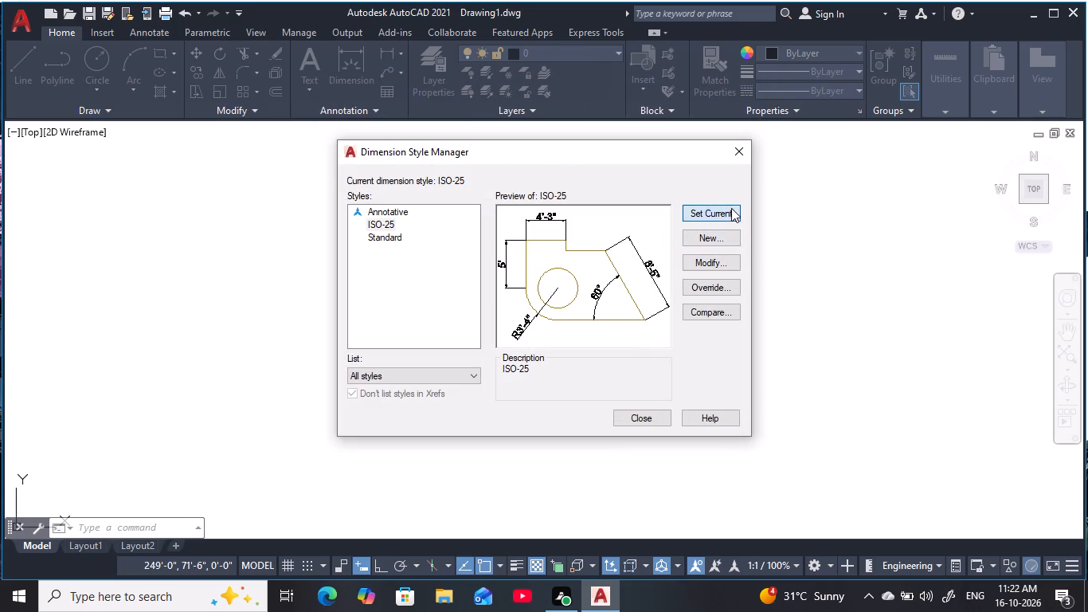
pyautogui.doubleClick(727, 215)
pyautogui.click(653, 421)
pyautogui.press('Escape')
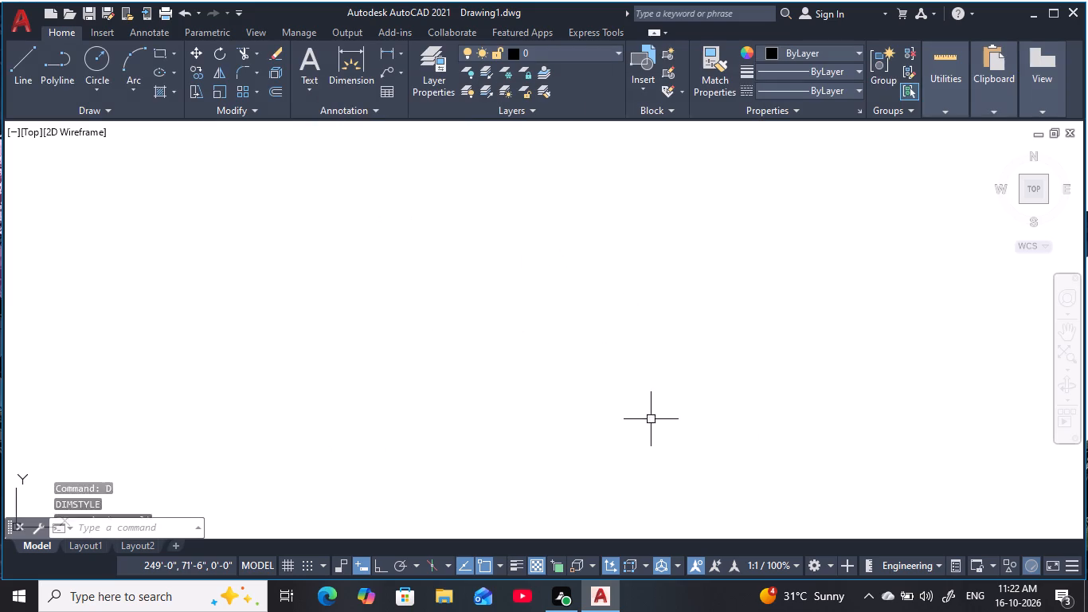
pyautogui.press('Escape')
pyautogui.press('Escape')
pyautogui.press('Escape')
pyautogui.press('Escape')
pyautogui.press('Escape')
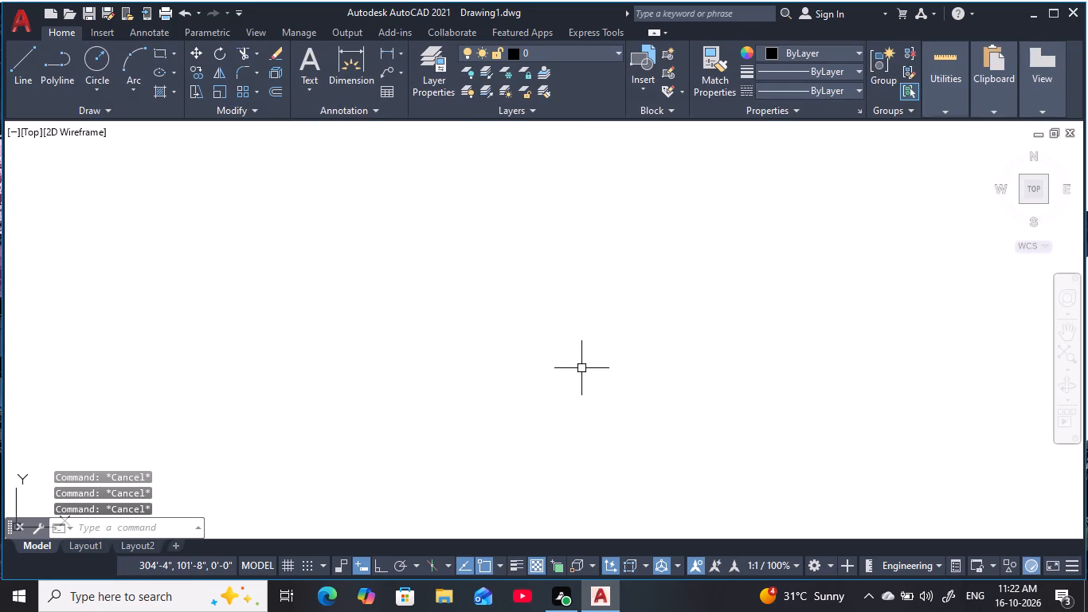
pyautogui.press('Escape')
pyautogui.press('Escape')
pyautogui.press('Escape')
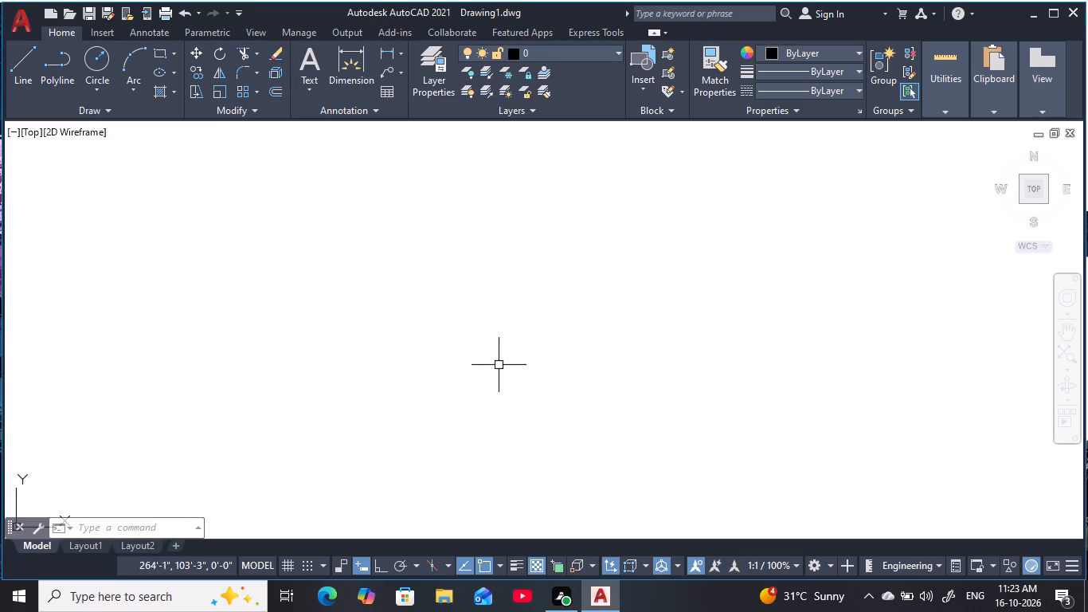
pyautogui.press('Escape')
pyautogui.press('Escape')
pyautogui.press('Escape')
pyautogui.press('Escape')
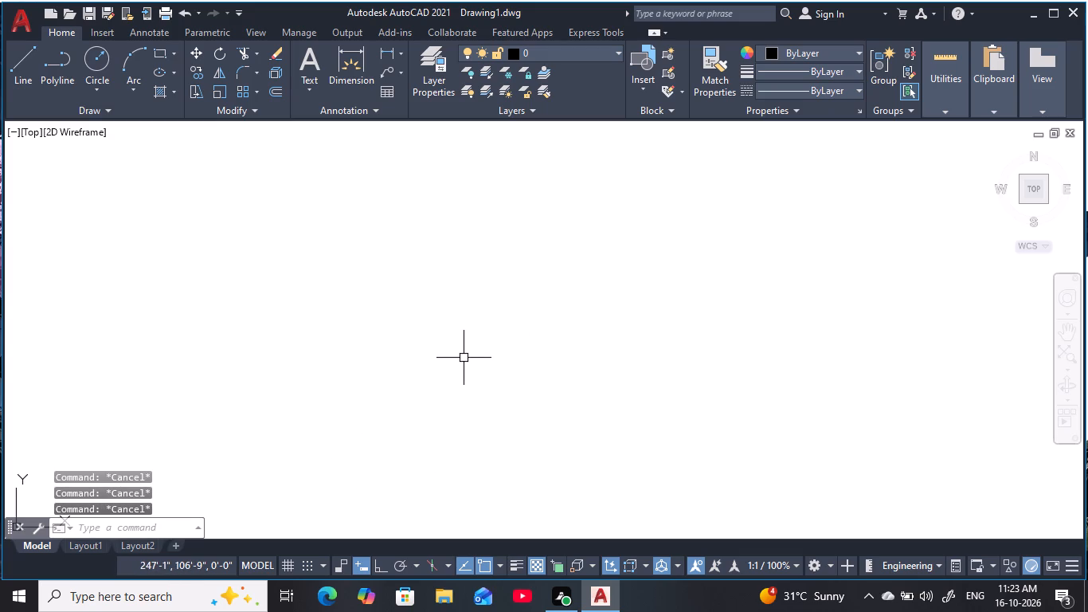
# Draw a horizontal construction line (XLINE) across the lower part of the empty drawing area.
pyautogui.write('XL')
pyautogui.press('space')
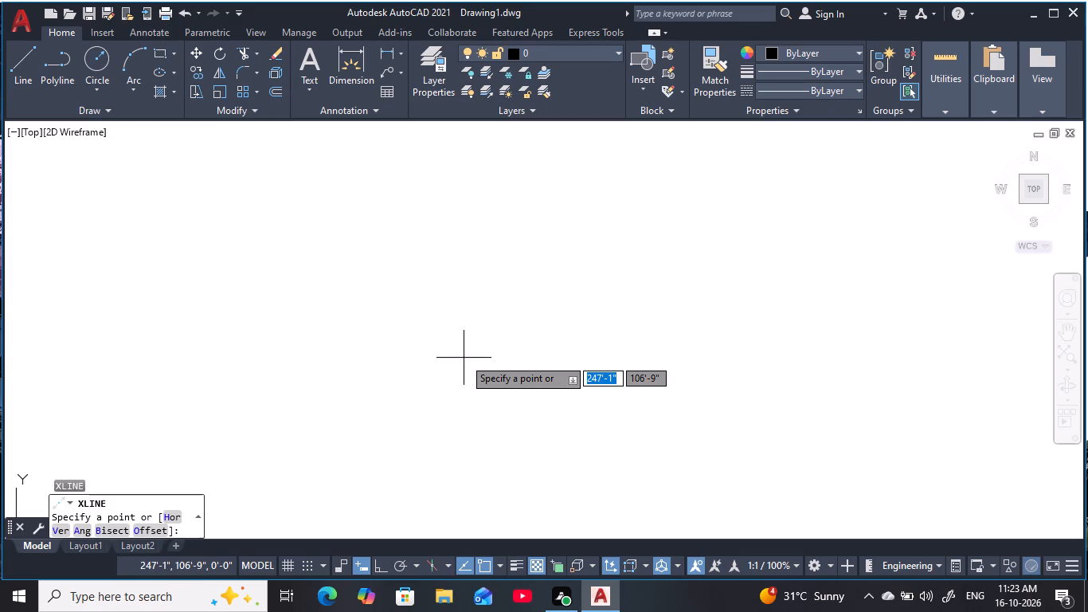
pyautogui.write('H')
pyautogui.press('space')
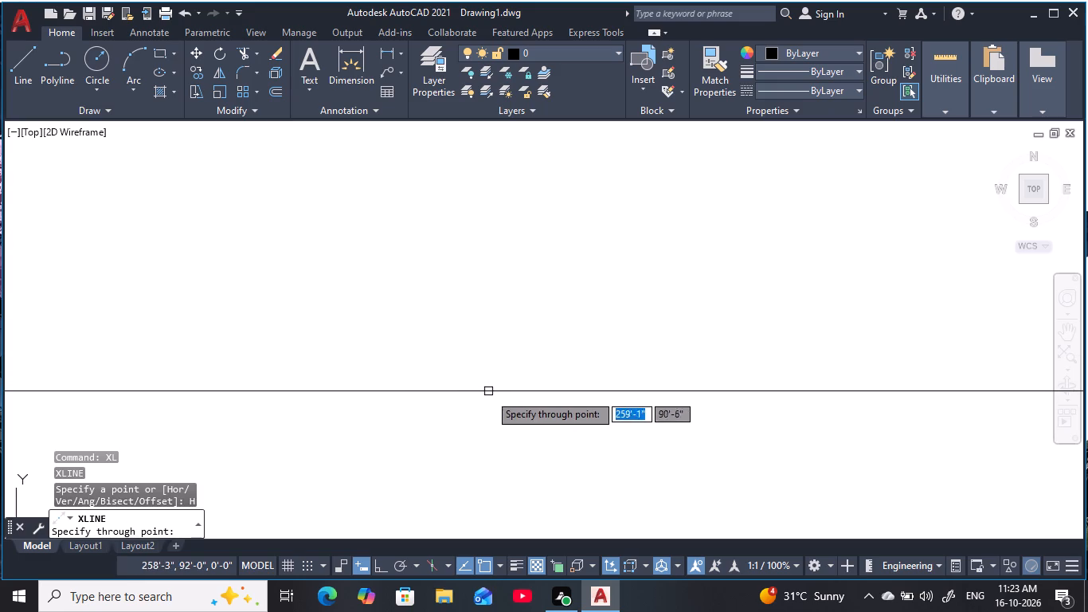
pyautogui.click(516, 475)
pyautogui.press('Escape')
pyautogui.press('Escape')
pyautogui.press('Escape')
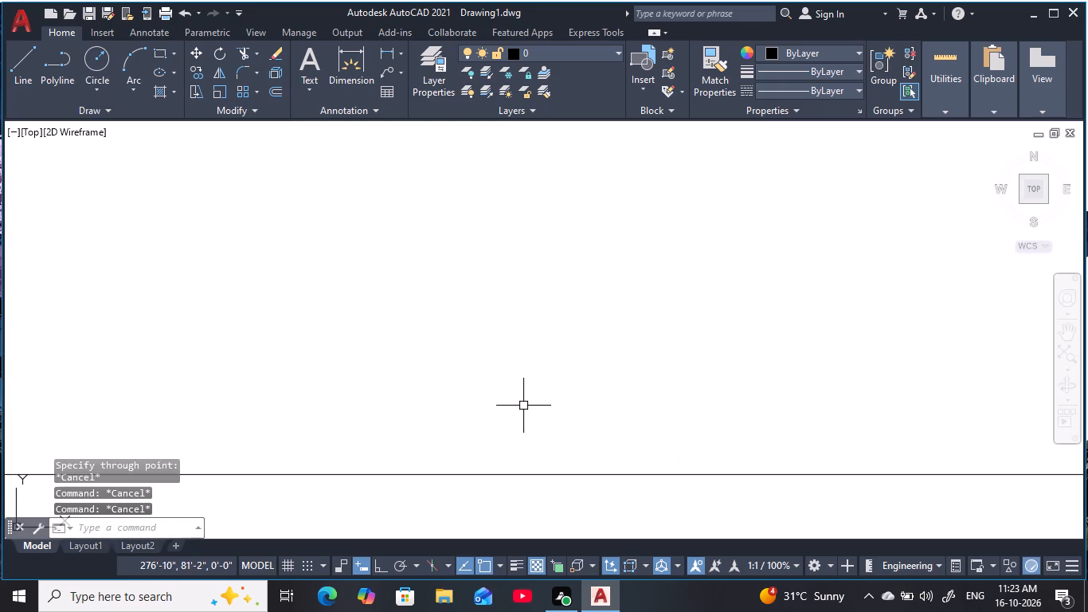
# Draw a vertical construction line (XLINE) crossing the horizontal one near the middle of the drawing area.
pyautogui.press('Escape')
pyautogui.press('Escape')
pyautogui.write('XL')
pyautogui.press('space')
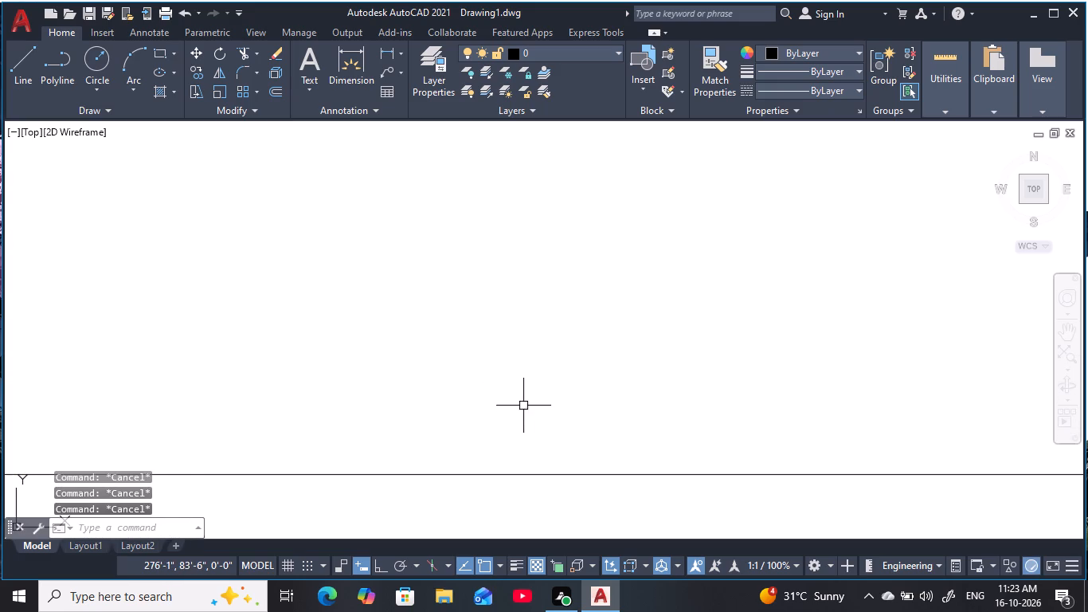
pyautogui.write('V')
pyautogui.press('space')
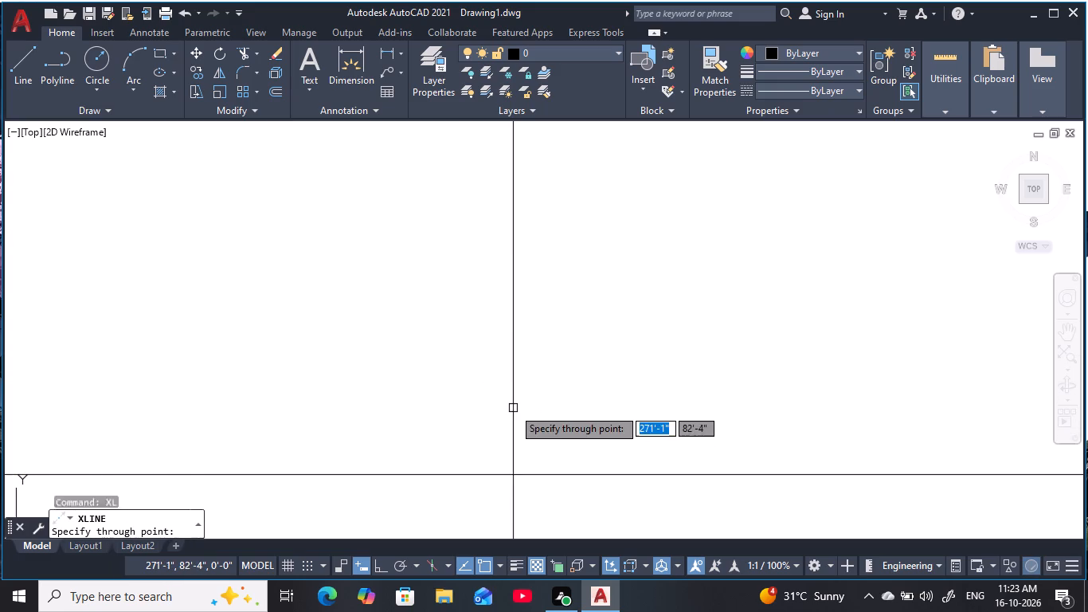
pyautogui.click(505, 469)
pyautogui.press('Escape')
pyautogui.press('Escape')
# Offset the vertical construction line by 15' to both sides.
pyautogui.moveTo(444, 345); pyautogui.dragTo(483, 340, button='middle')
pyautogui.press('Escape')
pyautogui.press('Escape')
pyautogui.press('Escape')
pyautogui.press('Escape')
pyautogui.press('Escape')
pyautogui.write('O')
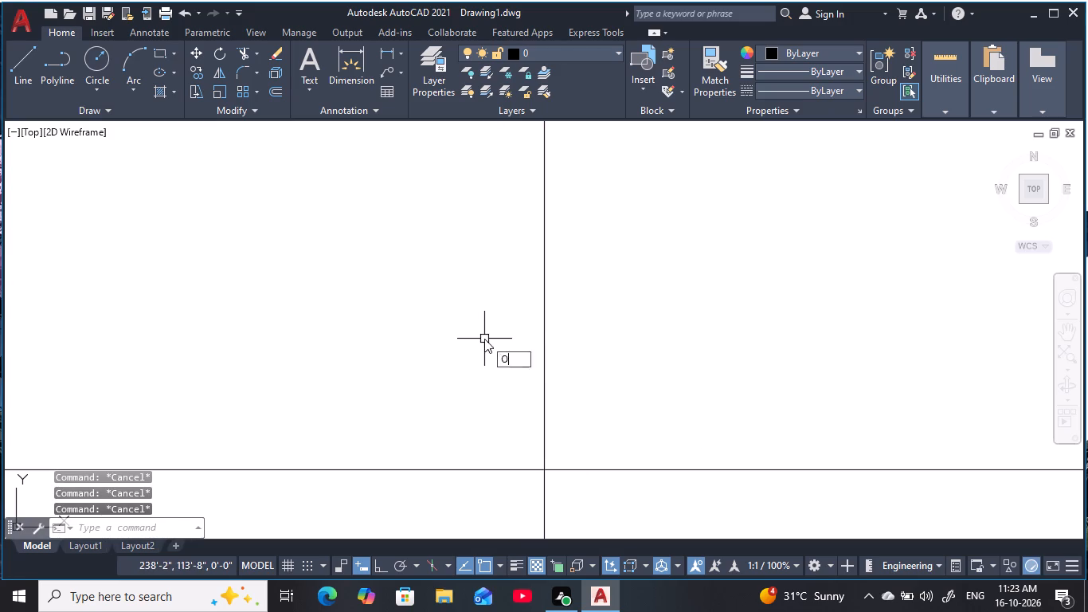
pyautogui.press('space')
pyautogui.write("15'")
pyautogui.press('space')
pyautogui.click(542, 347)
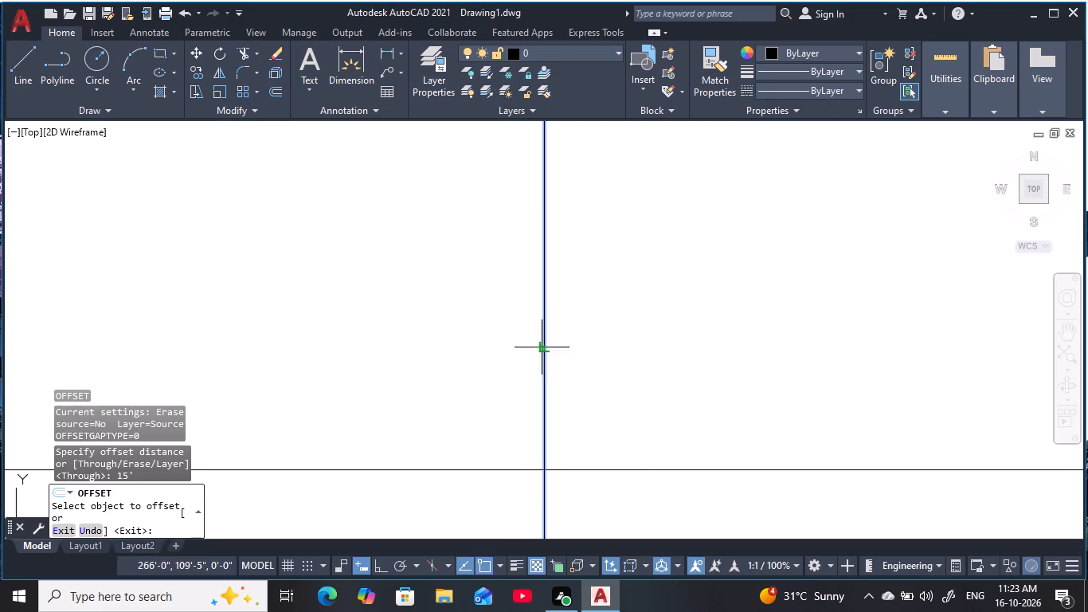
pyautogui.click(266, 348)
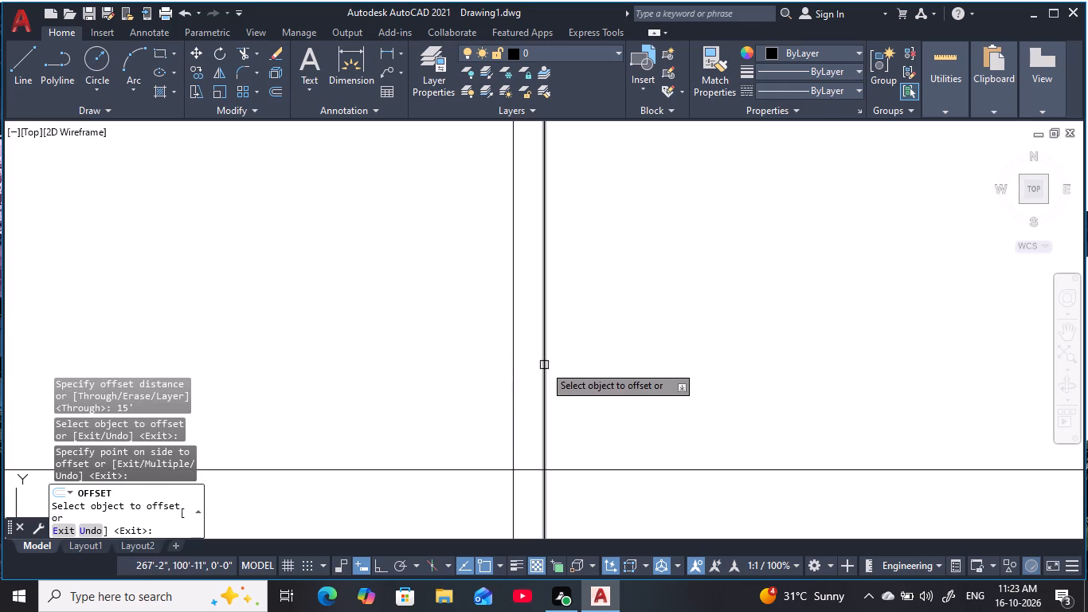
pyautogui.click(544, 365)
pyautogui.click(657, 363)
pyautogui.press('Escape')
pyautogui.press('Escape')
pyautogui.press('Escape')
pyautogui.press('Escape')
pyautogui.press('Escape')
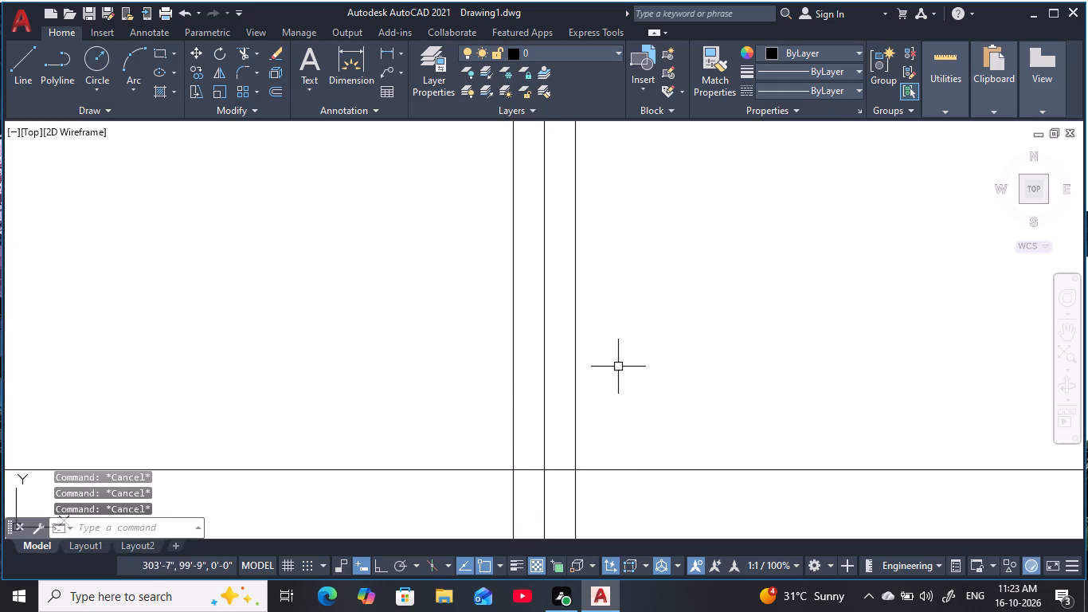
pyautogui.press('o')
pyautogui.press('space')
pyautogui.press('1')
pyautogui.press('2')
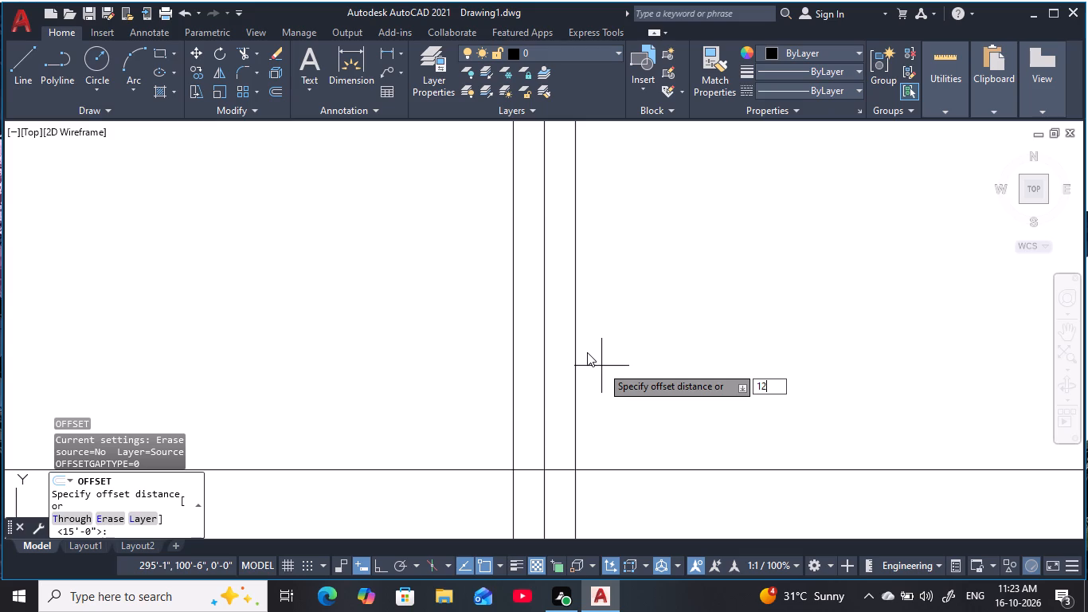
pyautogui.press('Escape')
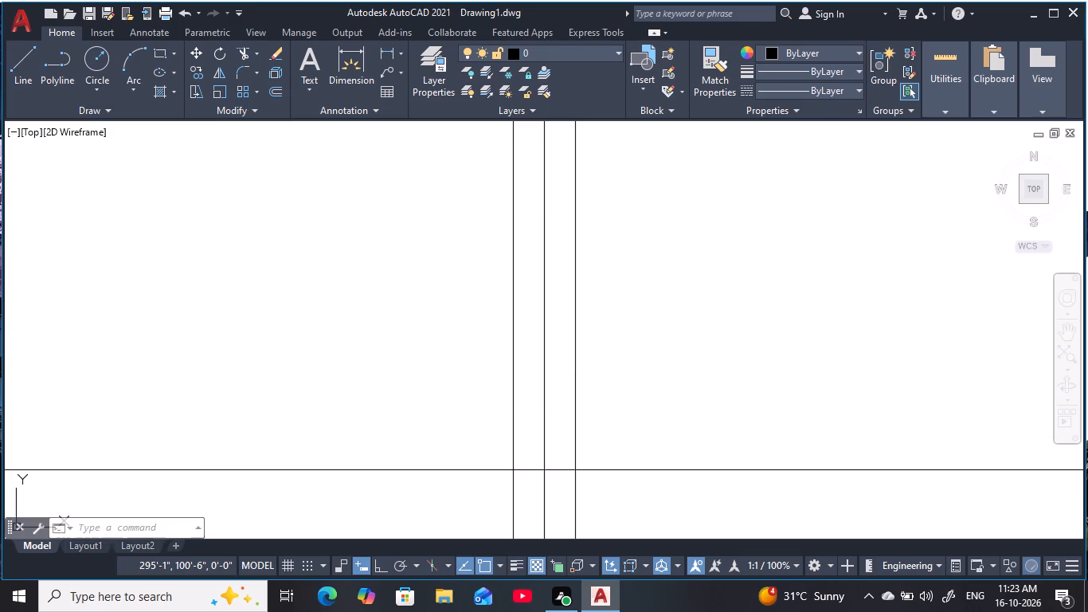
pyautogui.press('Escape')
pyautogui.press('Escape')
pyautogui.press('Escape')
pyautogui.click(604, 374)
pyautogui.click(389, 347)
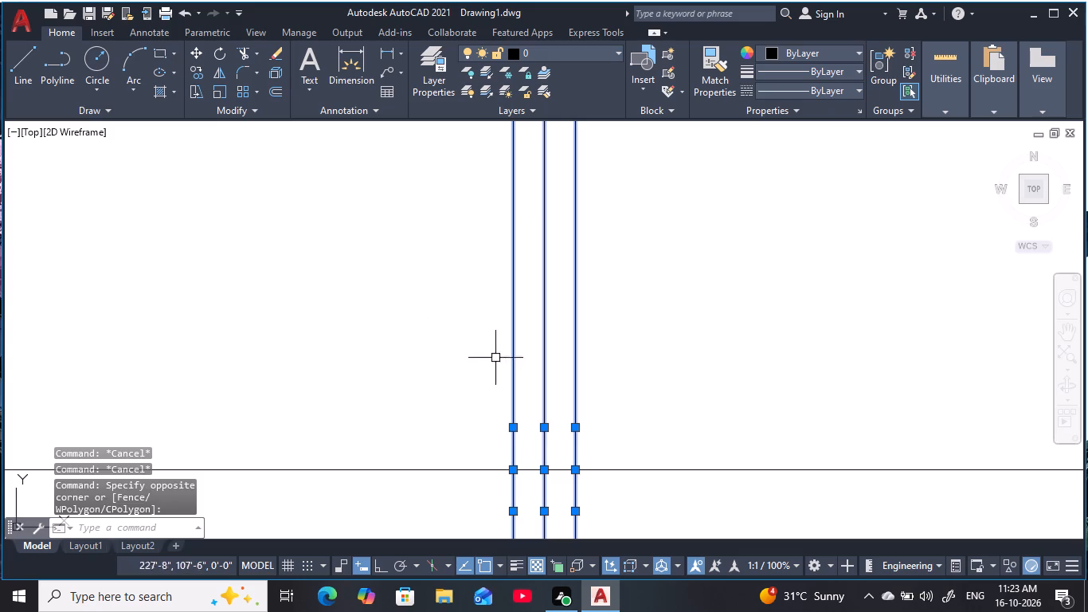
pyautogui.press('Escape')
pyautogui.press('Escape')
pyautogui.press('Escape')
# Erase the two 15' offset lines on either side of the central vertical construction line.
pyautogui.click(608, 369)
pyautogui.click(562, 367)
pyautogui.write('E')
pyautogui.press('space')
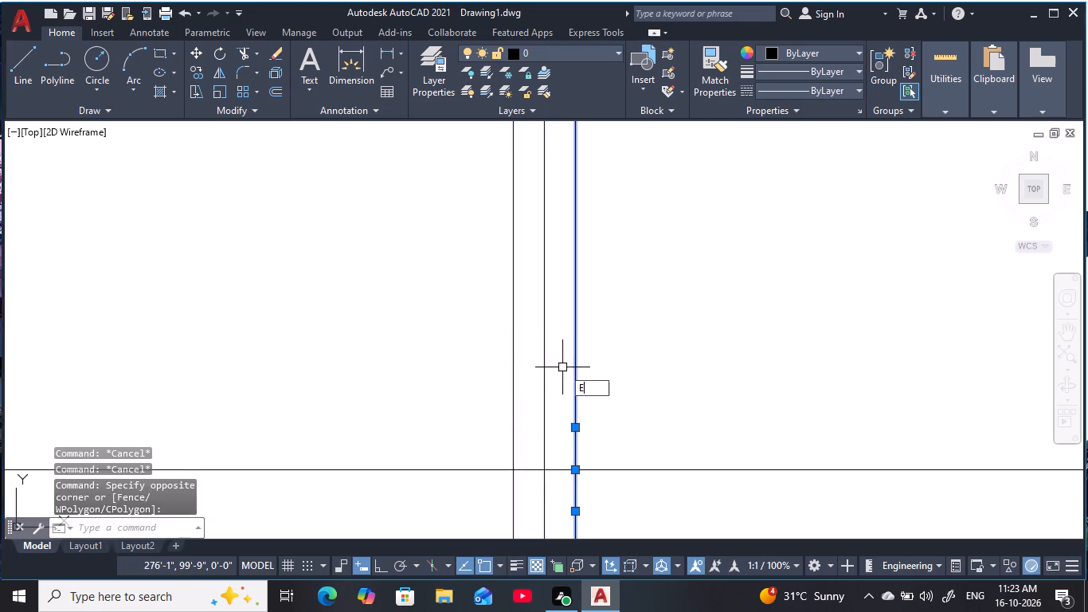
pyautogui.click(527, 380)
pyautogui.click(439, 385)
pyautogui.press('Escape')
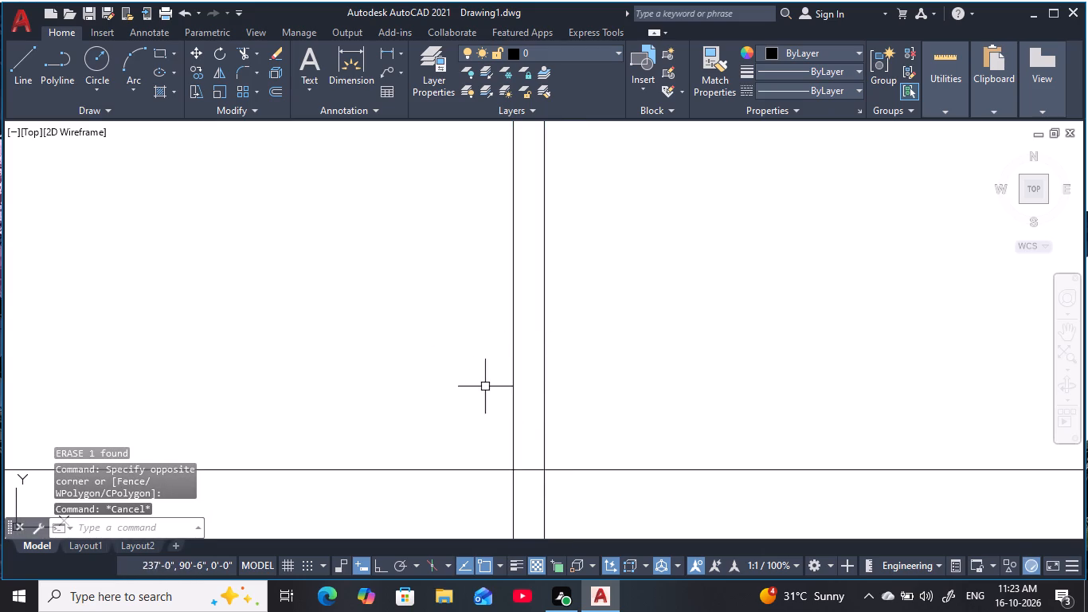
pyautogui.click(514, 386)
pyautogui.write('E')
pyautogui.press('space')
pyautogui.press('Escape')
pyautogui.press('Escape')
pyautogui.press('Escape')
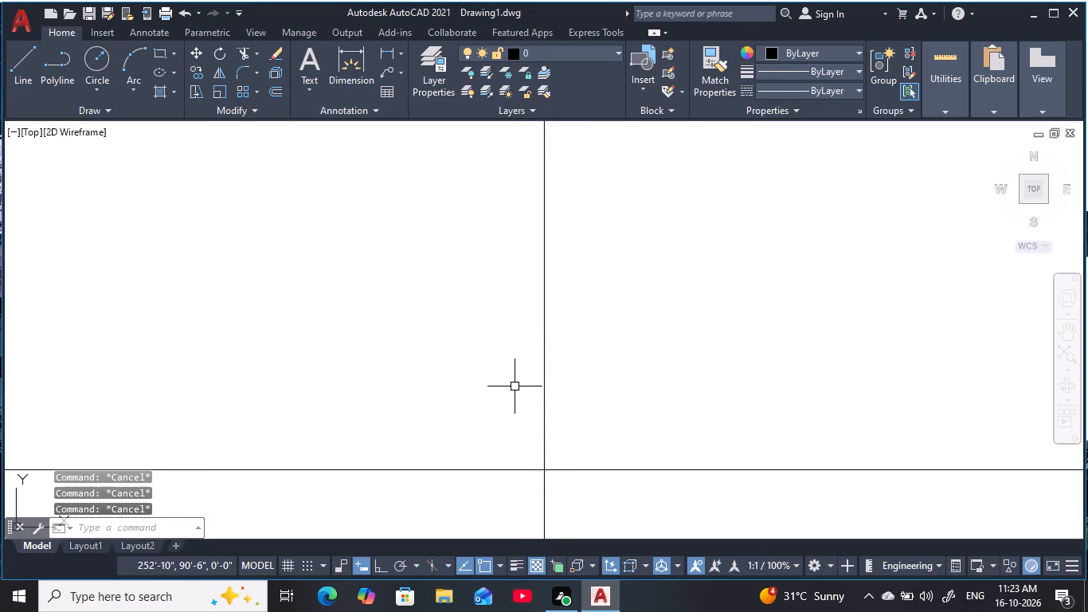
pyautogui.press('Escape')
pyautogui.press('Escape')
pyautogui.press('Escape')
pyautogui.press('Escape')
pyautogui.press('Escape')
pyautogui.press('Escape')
# Offset the vertical construction line by 5' to both sides.
pyautogui.press('o')
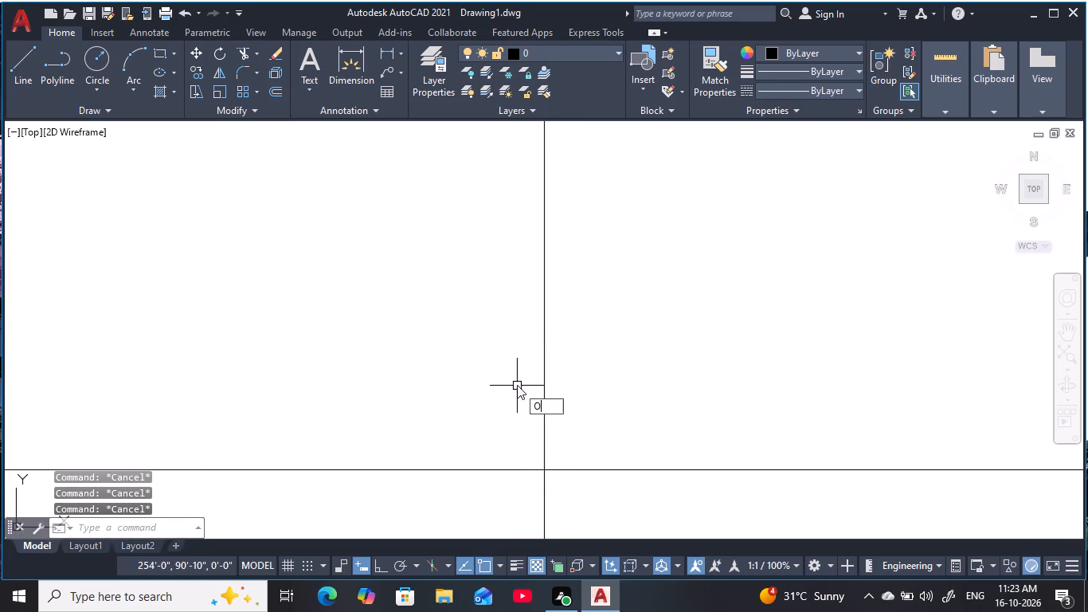
pyautogui.press('space')
pyautogui.write("5'")
pyautogui.press('space')
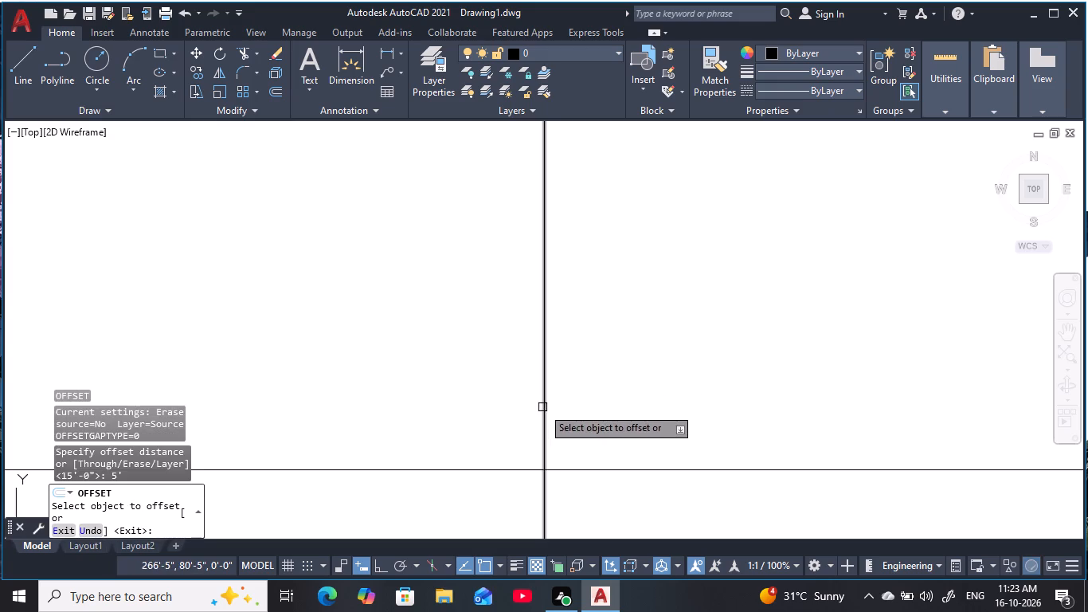
pyautogui.click(542, 407)
pyautogui.click(416, 408)
pyautogui.click(544, 415)
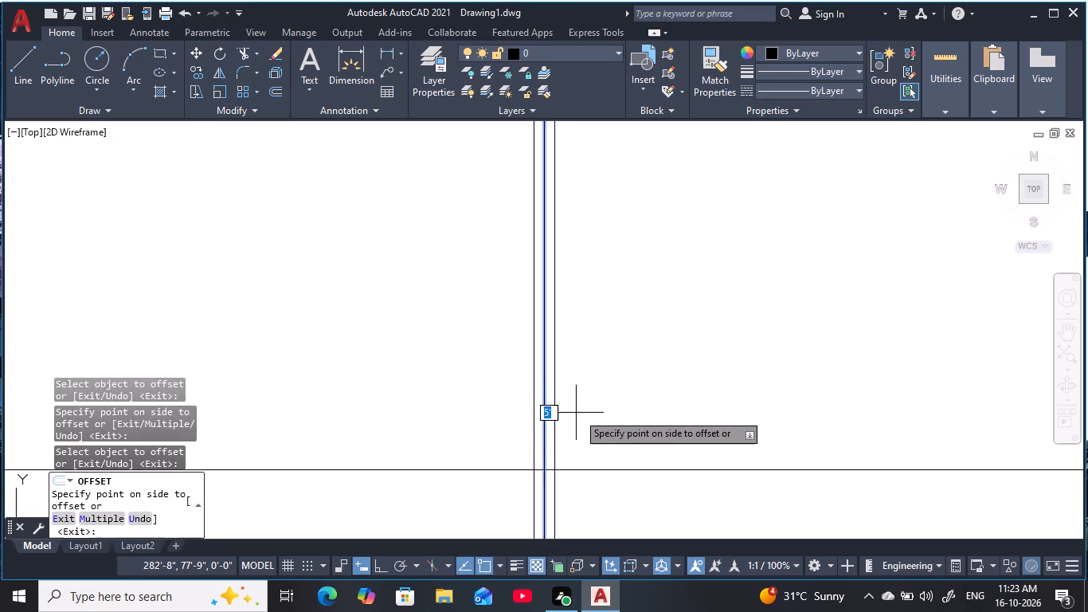
pyautogui.click(640, 408)
pyautogui.press('Escape')
pyautogui.press('Escape')
pyautogui.press('Escape')
pyautogui.press('Escape')
pyautogui.press('Escape')
pyautogui.press('Escape')
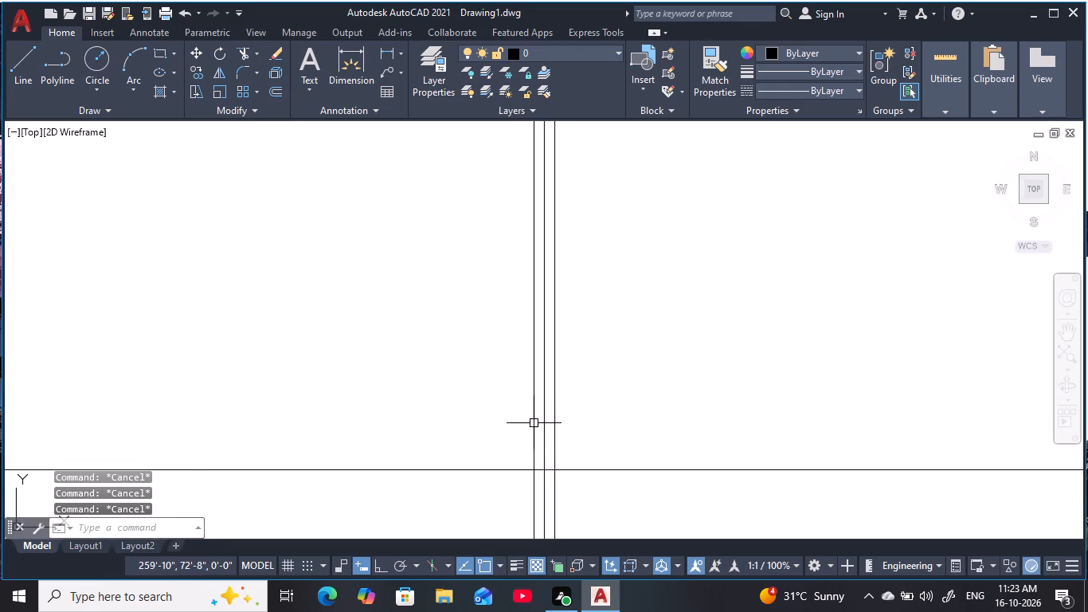
# Erase the original central vertical construction line between the two 5' offsets.
pyautogui.click(546, 423)
pyautogui.press('e')
pyautogui.press('space')
pyautogui.press('Escape')
pyautogui.press('Escape')
pyautogui.press('Escape')
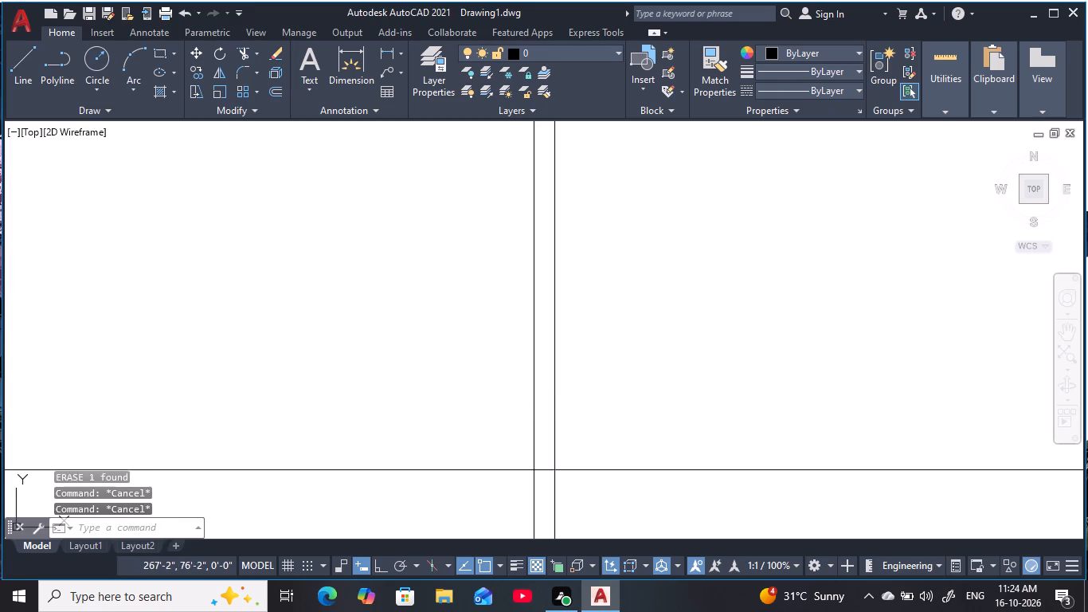
pyautogui.press('Escape')
# Offset each of the two vertical lines outward by 16'.
pyautogui.press('o')
pyautogui.press('space')
pyautogui.press('1')
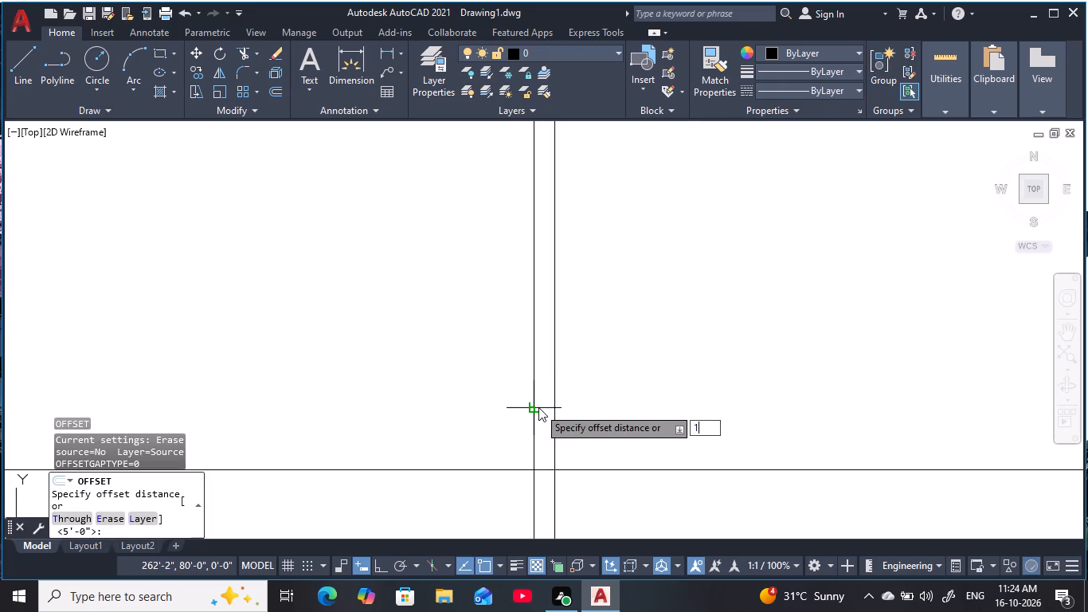
pyautogui.press('5')
pyautogui.press('BackSpace')
pyautogui.press('BackSpace')
pyautogui.press('1')
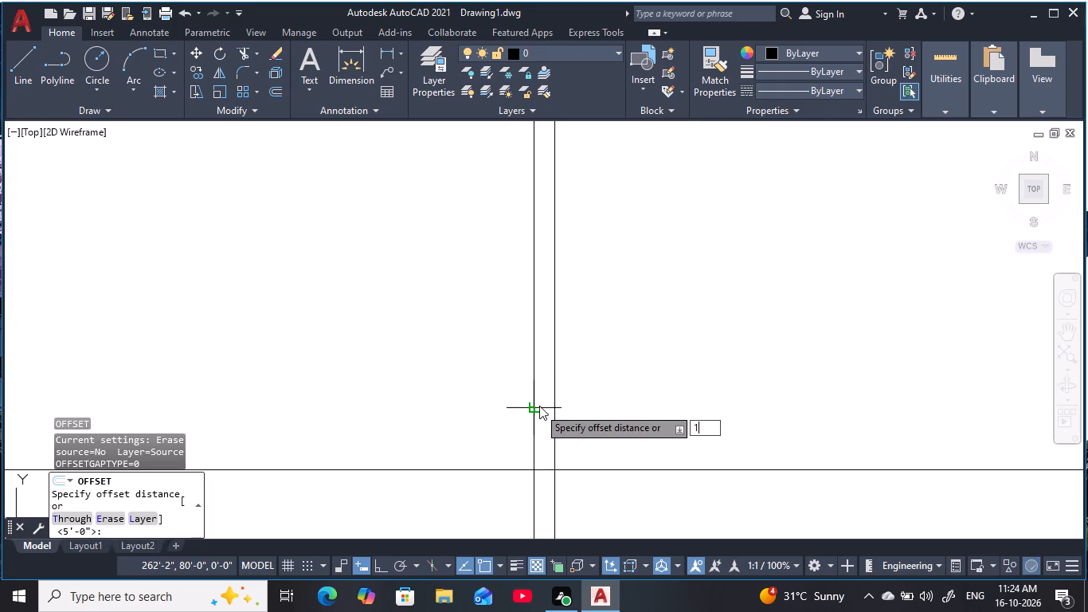
pyautogui.press('6')
pyautogui.press("'")
pyautogui.press('space')
pyautogui.click(531, 421)
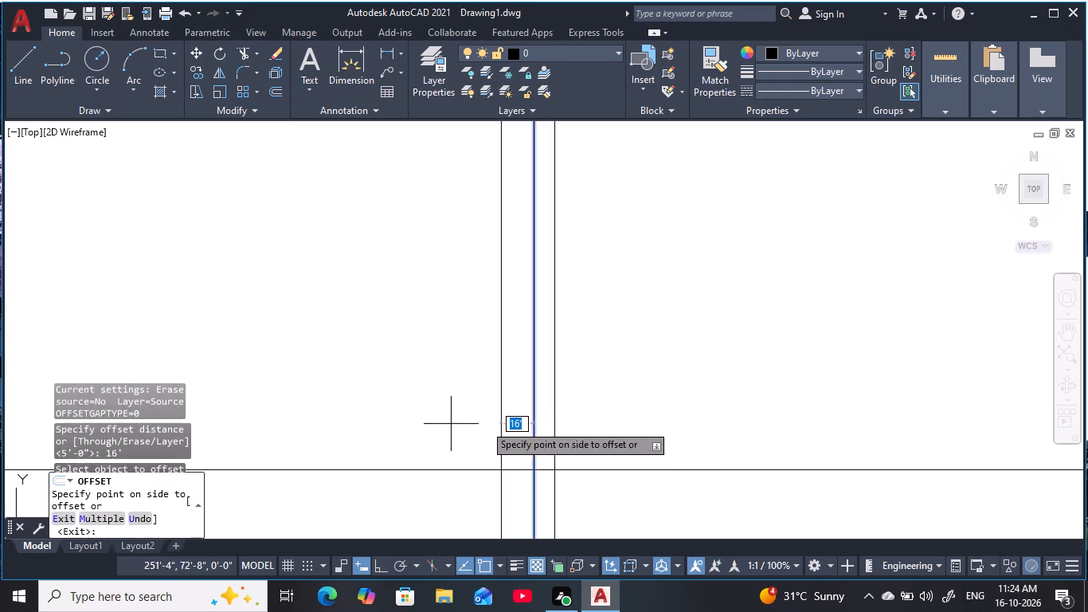
pyautogui.click(328, 424)
pyautogui.click(558, 427)
pyautogui.click(556, 429)
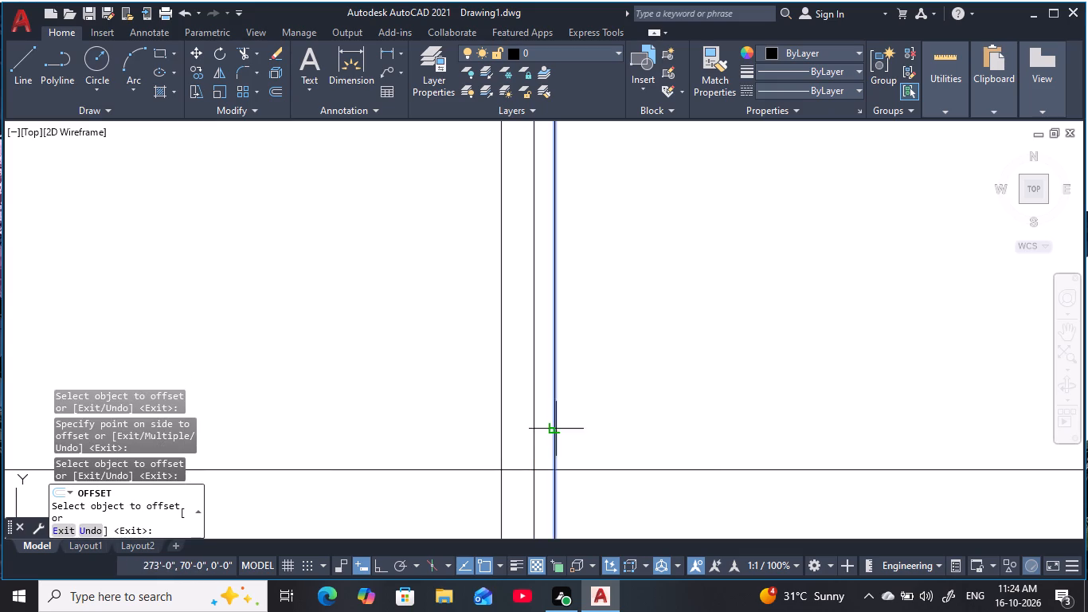
pyautogui.click(753, 400)
pyautogui.press('Escape')
pyautogui.press('Escape')
pyautogui.press('Escape')
pyautogui.press('Escape')
pyautogui.press('Escape')
pyautogui.press('Escape')
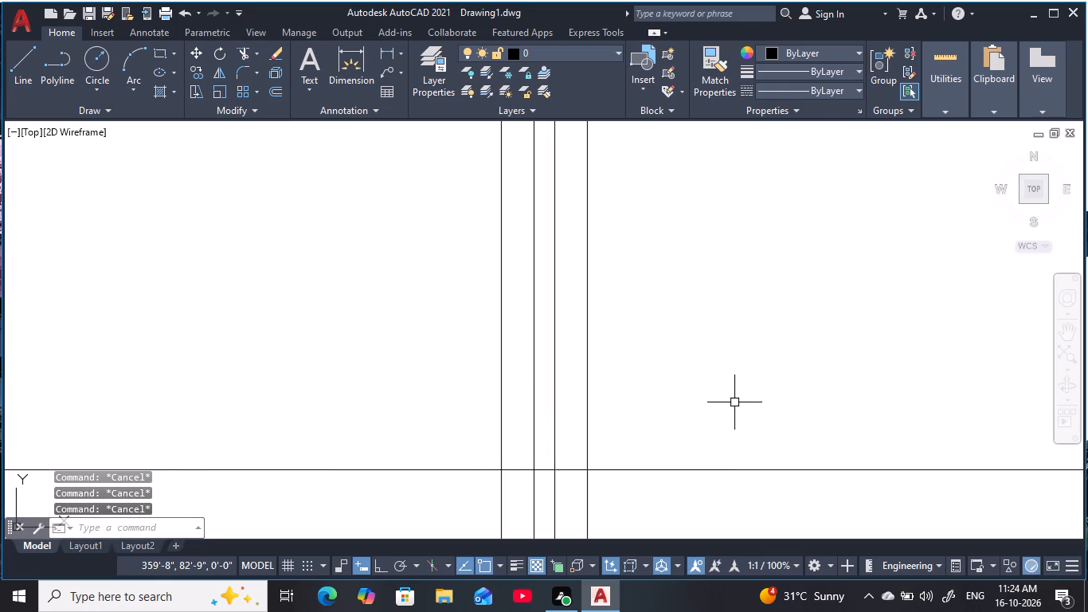
# Offset the two outermost vertical lines outward by 10'.
pyautogui.press('o')
pyautogui.press('space')
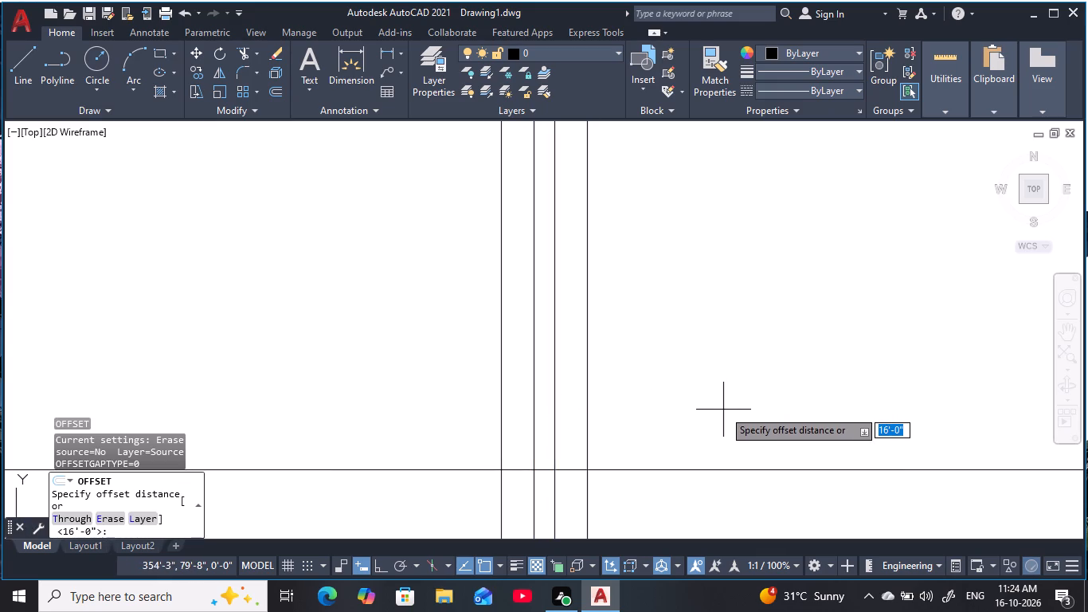
pyautogui.press('1')
pyautogui.write("0'")
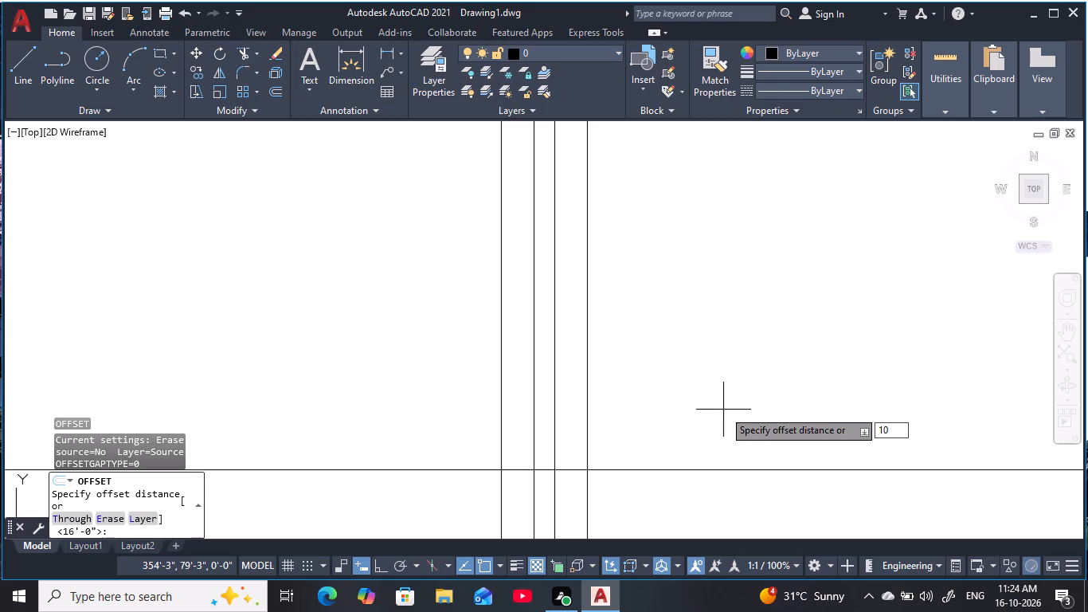
pyautogui.press('space')
pyautogui.click(501, 438)
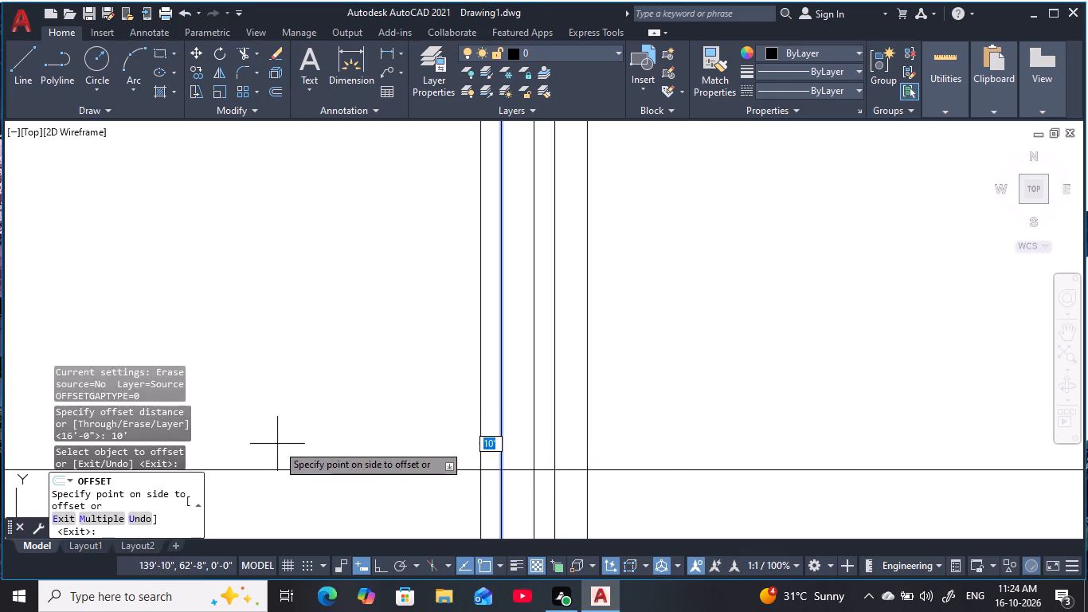
pyautogui.click(276, 444)
pyautogui.click(586, 394)
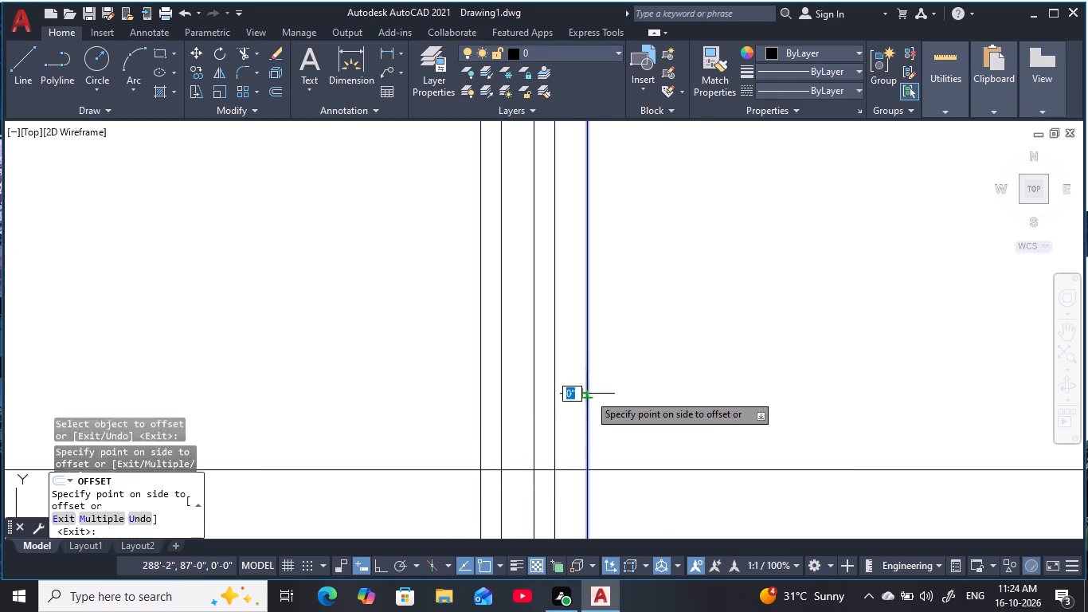
pyautogui.click(784, 394)
pyautogui.press('Escape')
pyautogui.press('Escape')
pyautogui.press('Escape')
pyautogui.press('Escape')
pyautogui.press('Escape')
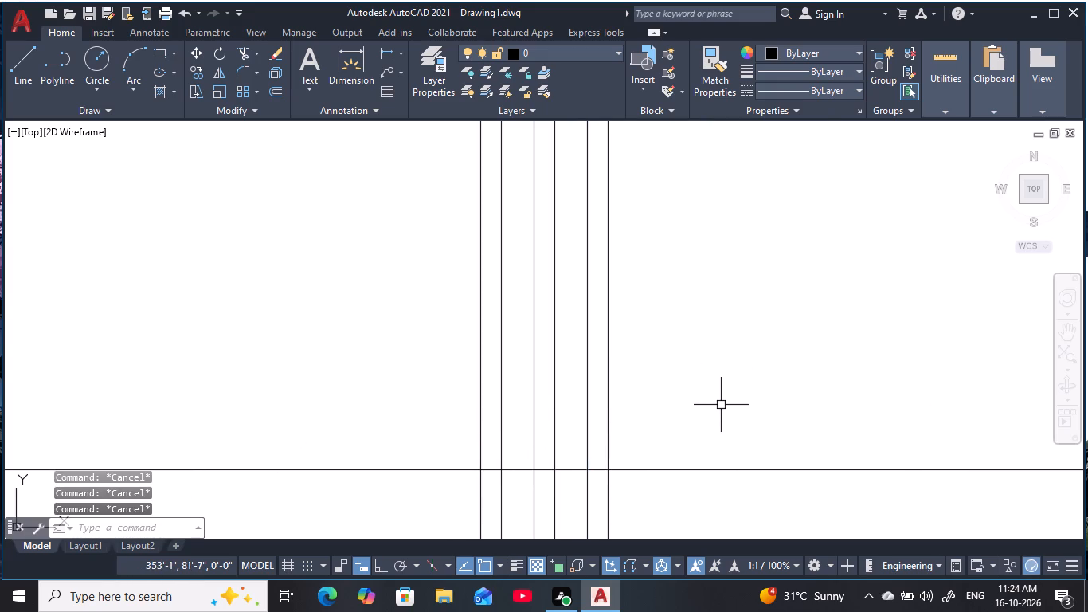
pyautogui.press('Escape')
pyautogui.press('Escape')
pyautogui.press('Escape')
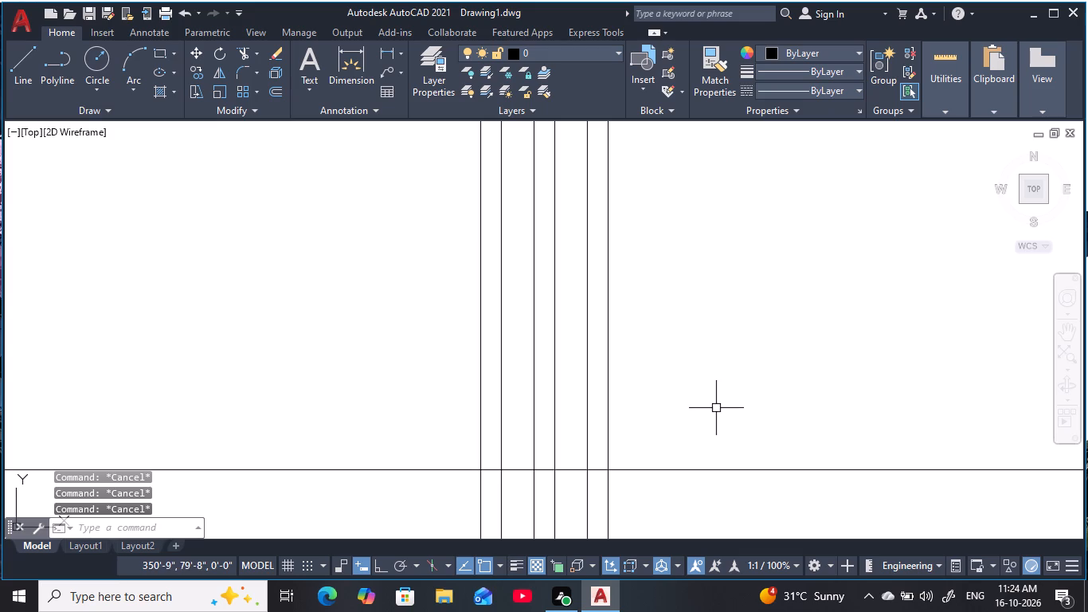
# Trim the horizontal line beyond the outermost verticals and all vertical lines below the horizontal line.
pyautogui.write('TR')
pyautogui.press('space')
pyautogui.click(687, 463)
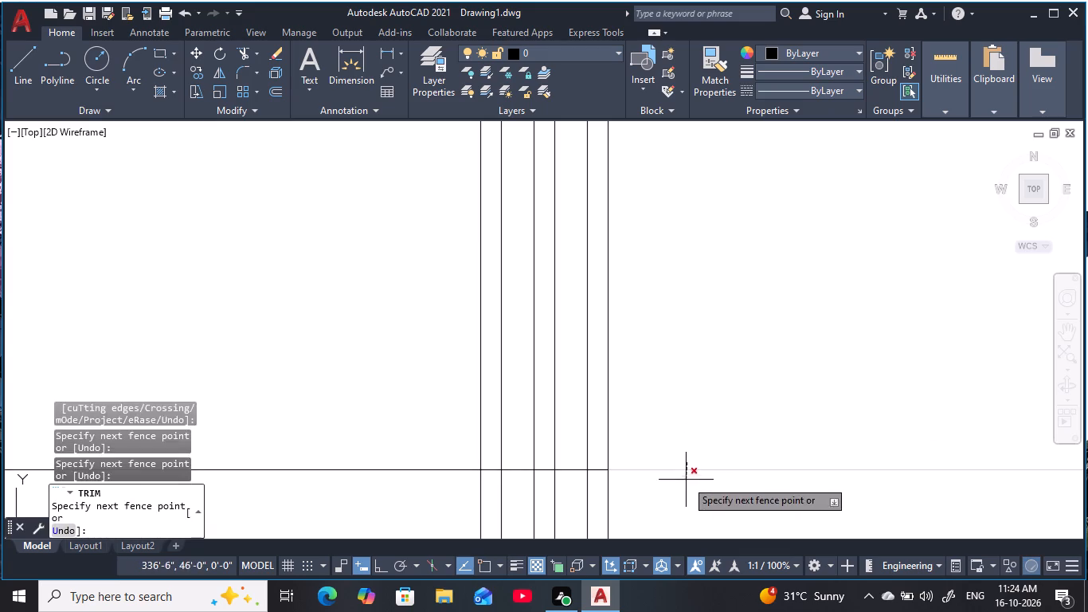
pyautogui.click(686, 481)
pyautogui.click(647, 496)
pyautogui.click(422, 496)
pyautogui.click(421, 492)
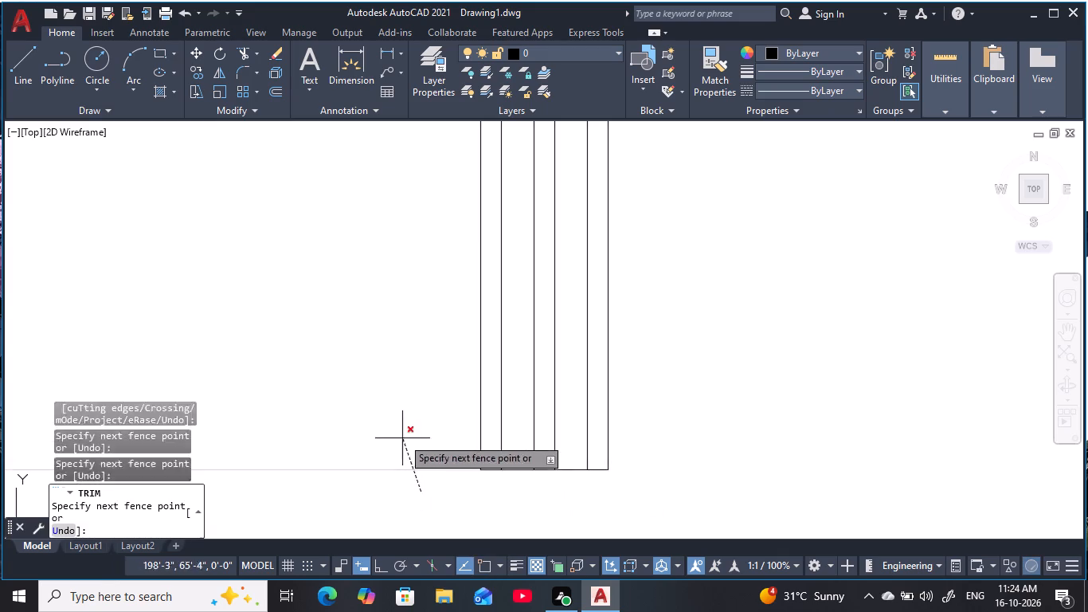
pyautogui.click(401, 436)
pyautogui.press('Escape')
pyautogui.press('Escape')
pyautogui.press('Escape')
pyautogui.press('Escape')
pyautogui.press('Escape')
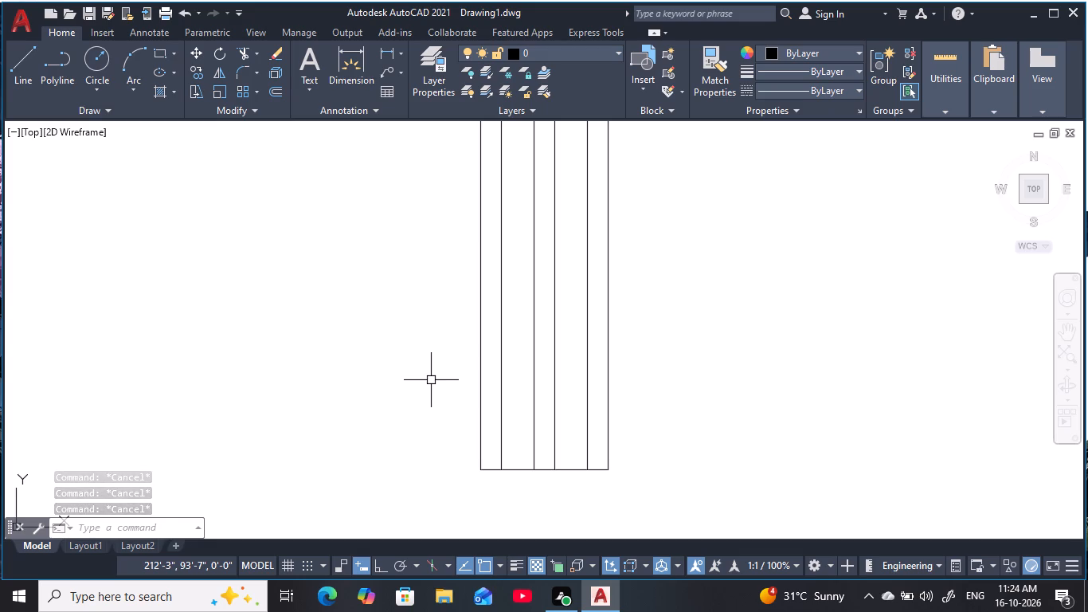
pyautogui.press('Escape')
pyautogui.press('Escape')
pyautogui.press('Escape')
pyautogui.press('Escape')
# Offset the bottom horizontal line upward by 11' five times in succession, each copy taken from the previous one.
pyautogui.write("O 11'")
pyautogui.press('space')
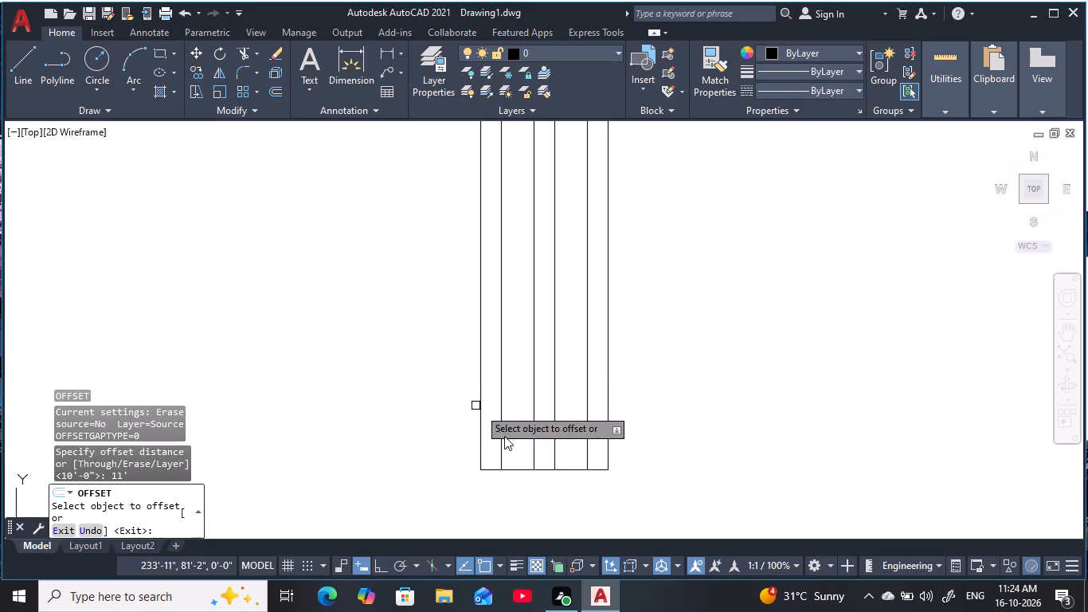
pyautogui.click(514, 469)
pyautogui.click(526, 395)
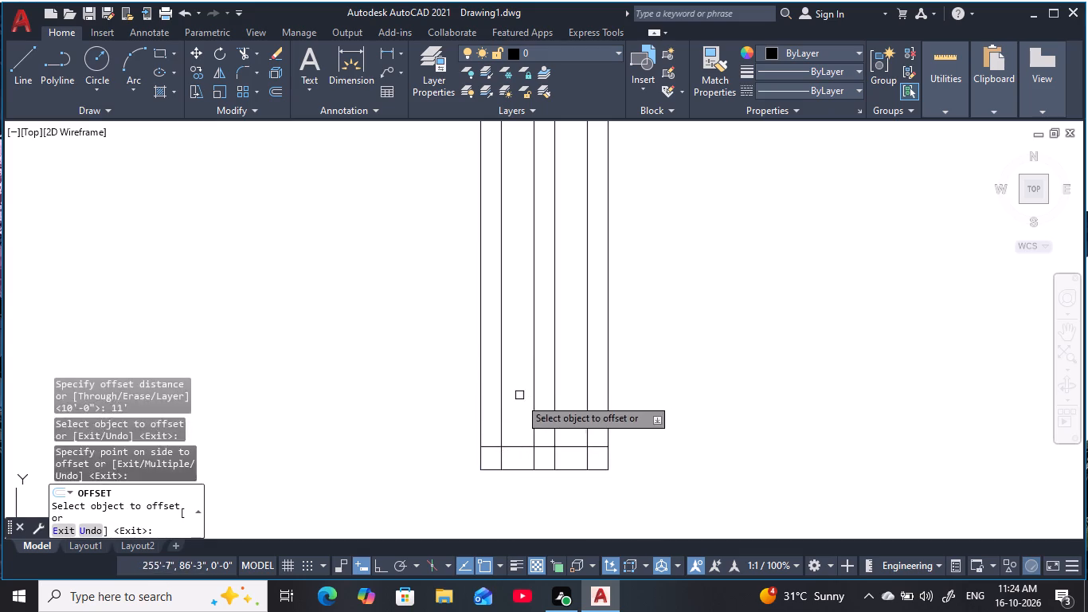
pyautogui.click(526, 446)
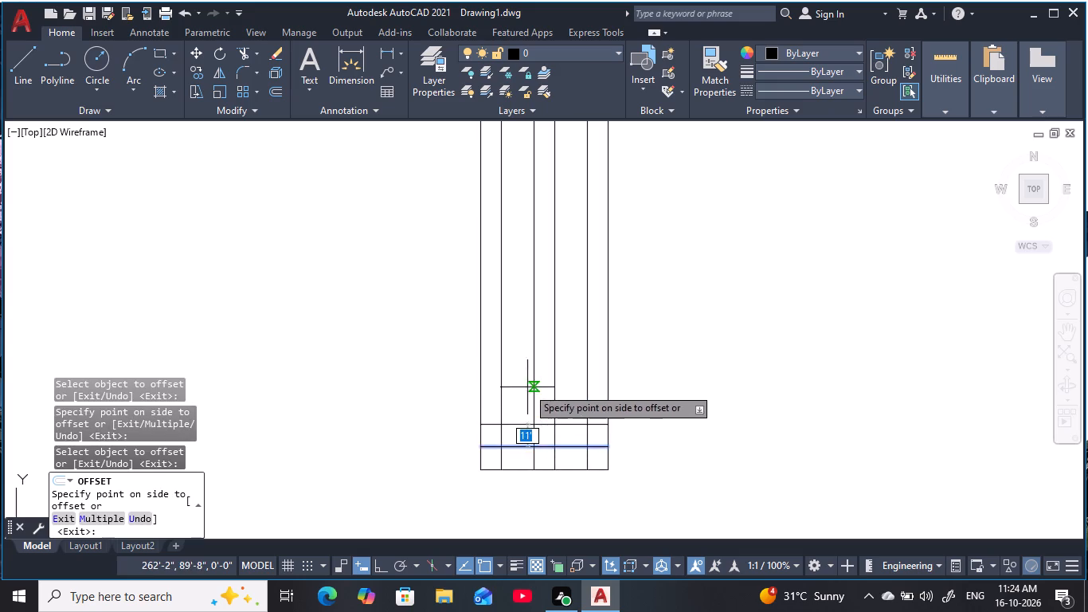
pyautogui.click(526, 384)
pyautogui.click(520, 425)
pyautogui.click(515, 340)
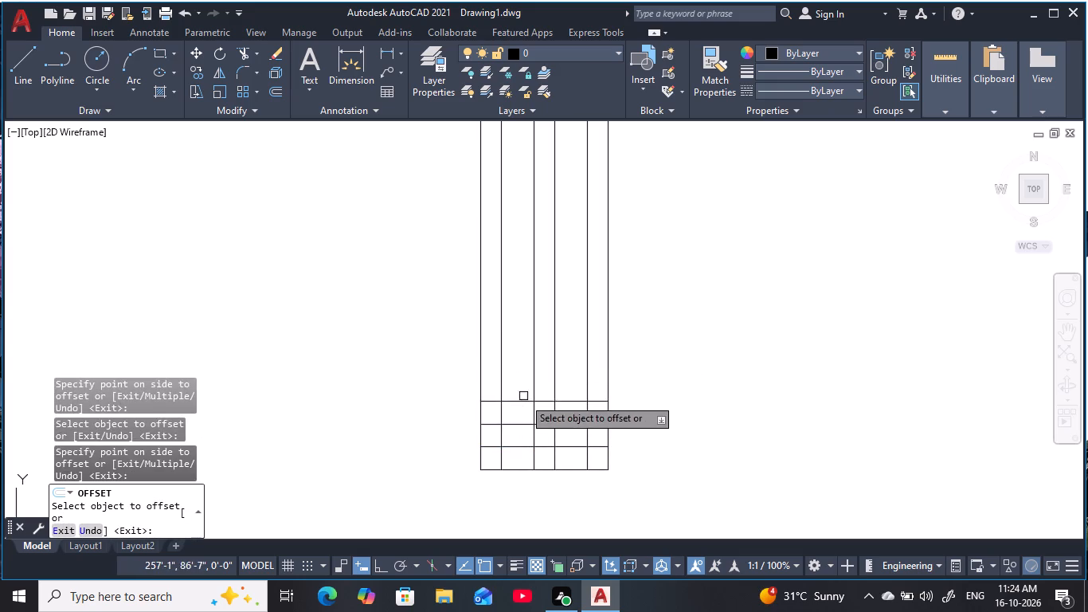
pyautogui.click(523, 400)
pyautogui.click(515, 332)
pyautogui.click(514, 381)
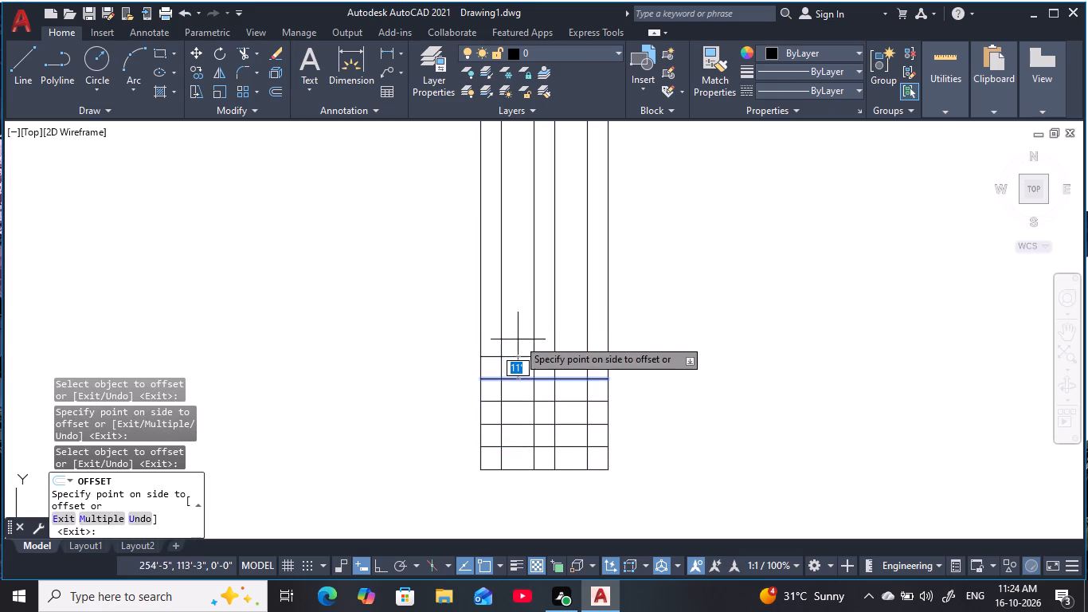
pyautogui.click(513, 312)
pyautogui.press('Escape')
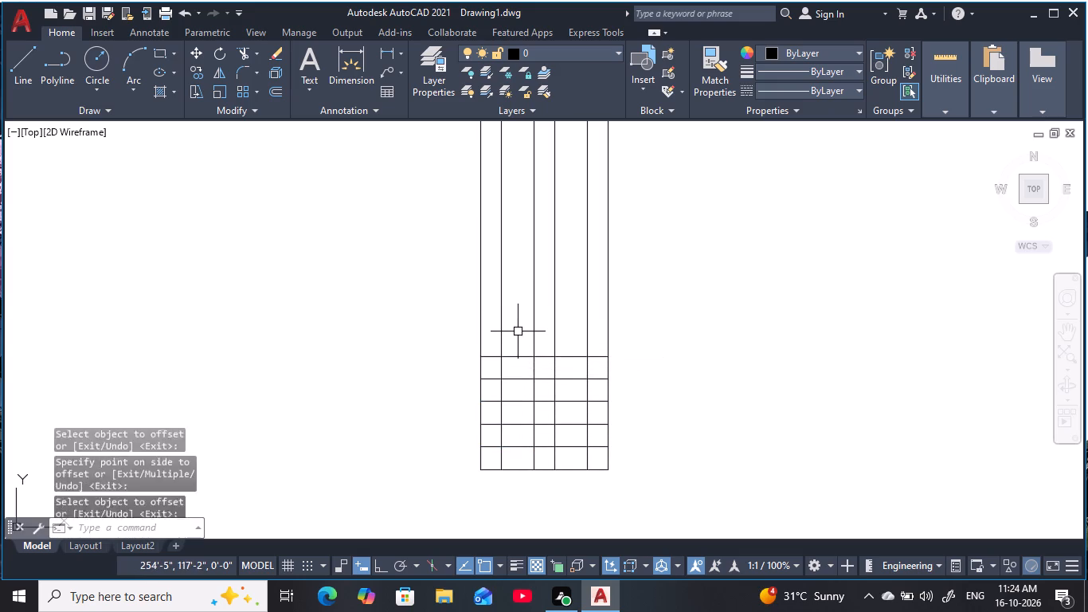
pyautogui.press('Escape')
pyautogui.press('Escape')
pyautogui.press('Escape')
pyautogui.press('Escape')
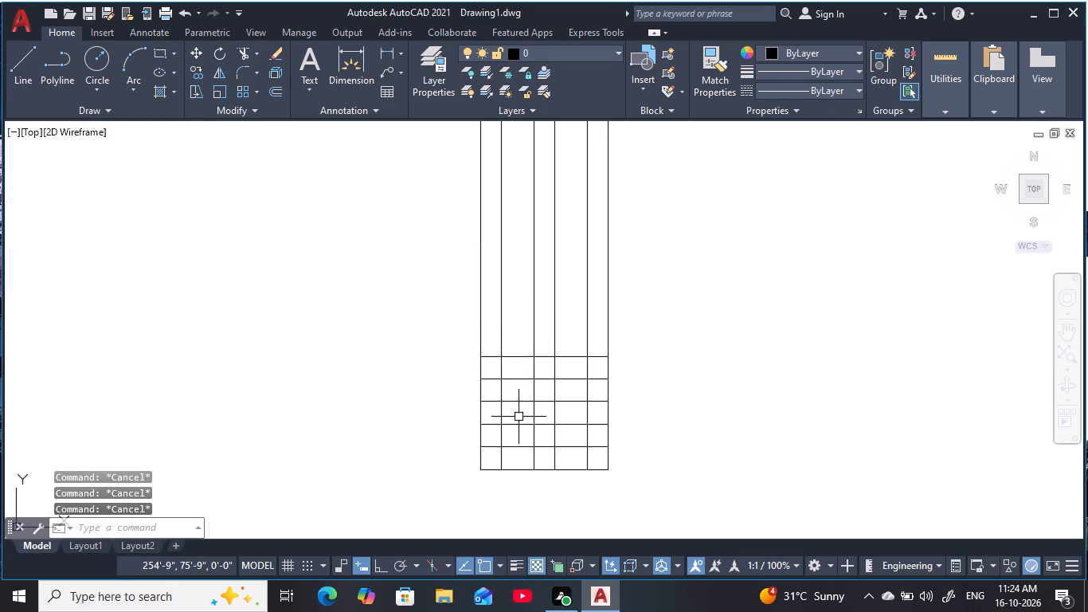
pyautogui.press('Escape')
pyautogui.press('Escape')
pyautogui.press('Escape')
pyautogui.press('Escape')
pyautogui.press('Escape')
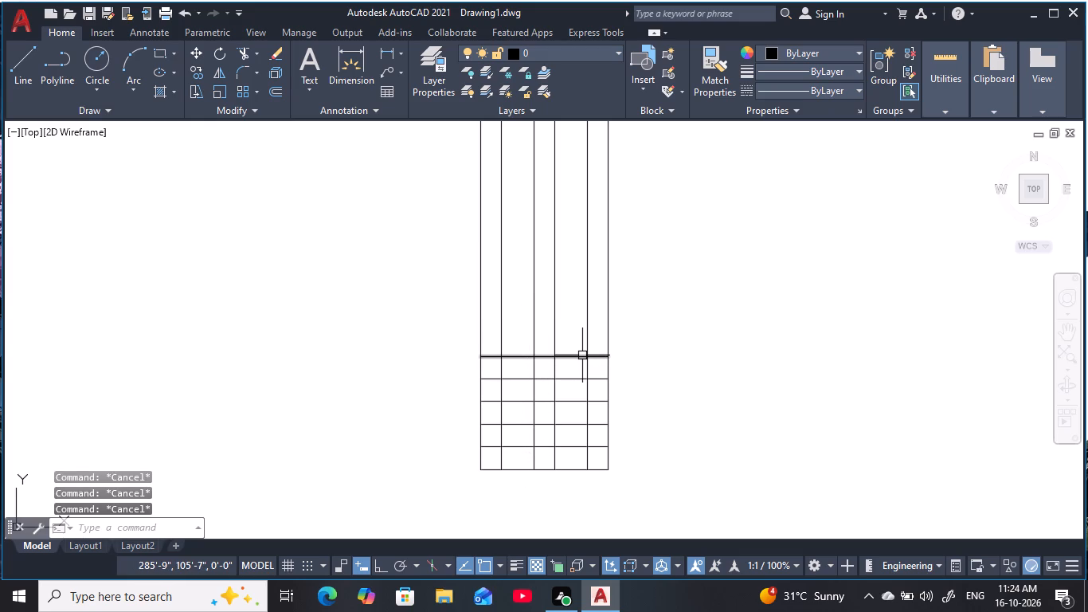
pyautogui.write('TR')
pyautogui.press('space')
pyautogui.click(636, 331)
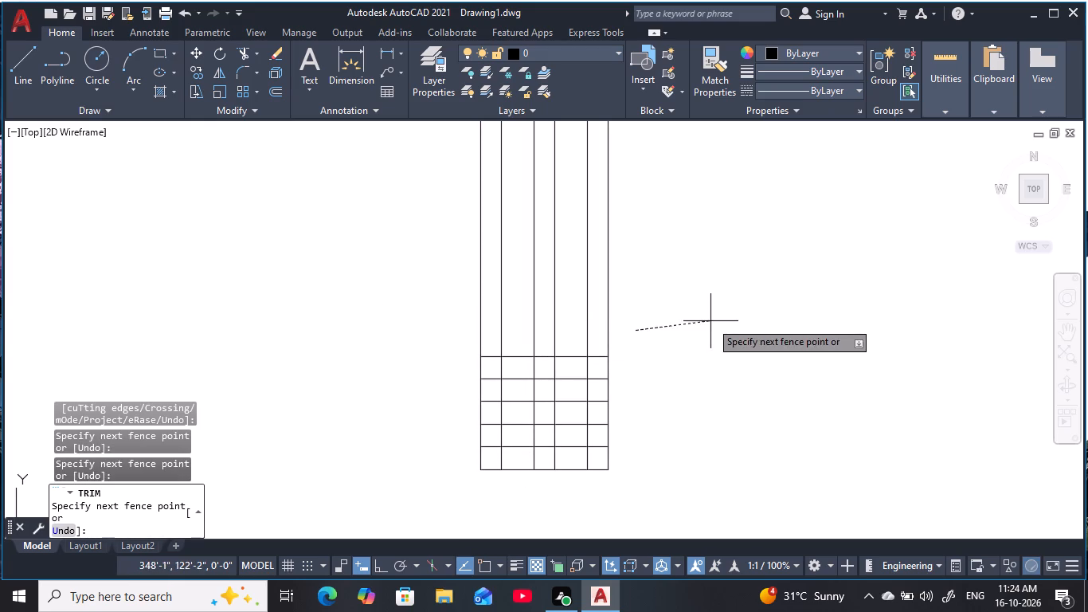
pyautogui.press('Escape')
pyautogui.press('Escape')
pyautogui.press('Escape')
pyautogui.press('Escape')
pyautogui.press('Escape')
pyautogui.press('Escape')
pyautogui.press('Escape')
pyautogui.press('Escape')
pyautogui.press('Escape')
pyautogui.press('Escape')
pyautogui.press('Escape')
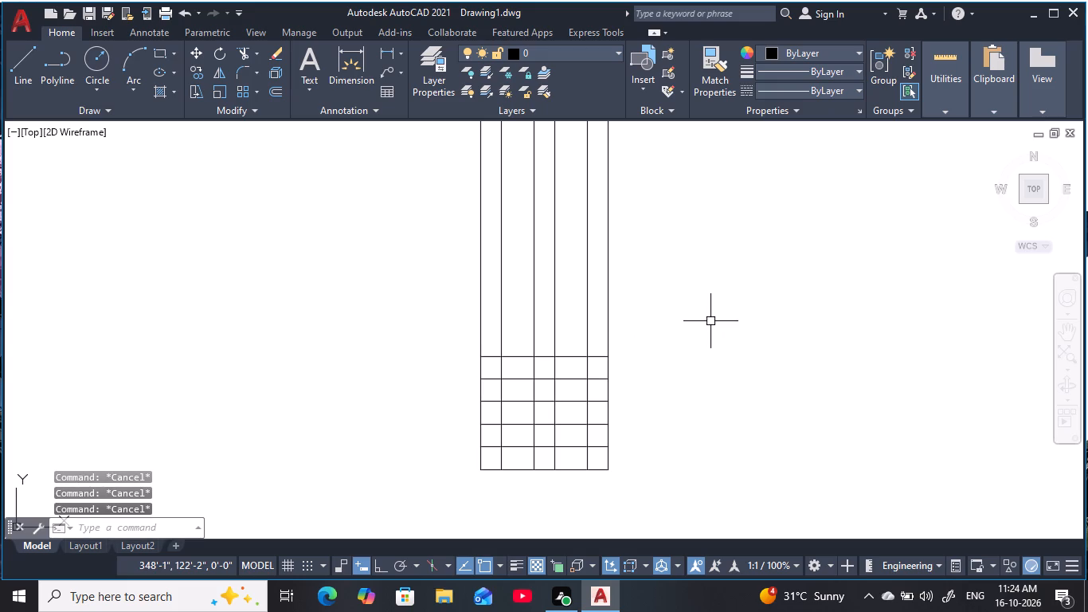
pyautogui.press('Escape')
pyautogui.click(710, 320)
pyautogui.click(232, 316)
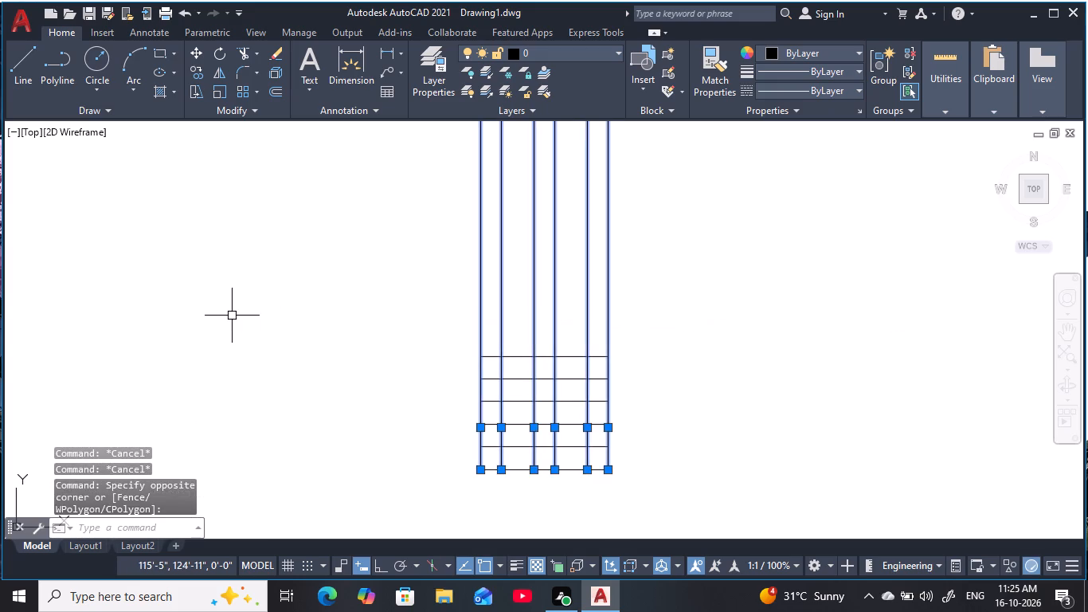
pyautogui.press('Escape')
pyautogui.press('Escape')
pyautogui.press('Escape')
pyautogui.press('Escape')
# Trim all the vertical lines above the topmost horizontal line.
pyautogui.write('TR')
pyautogui.press('space')
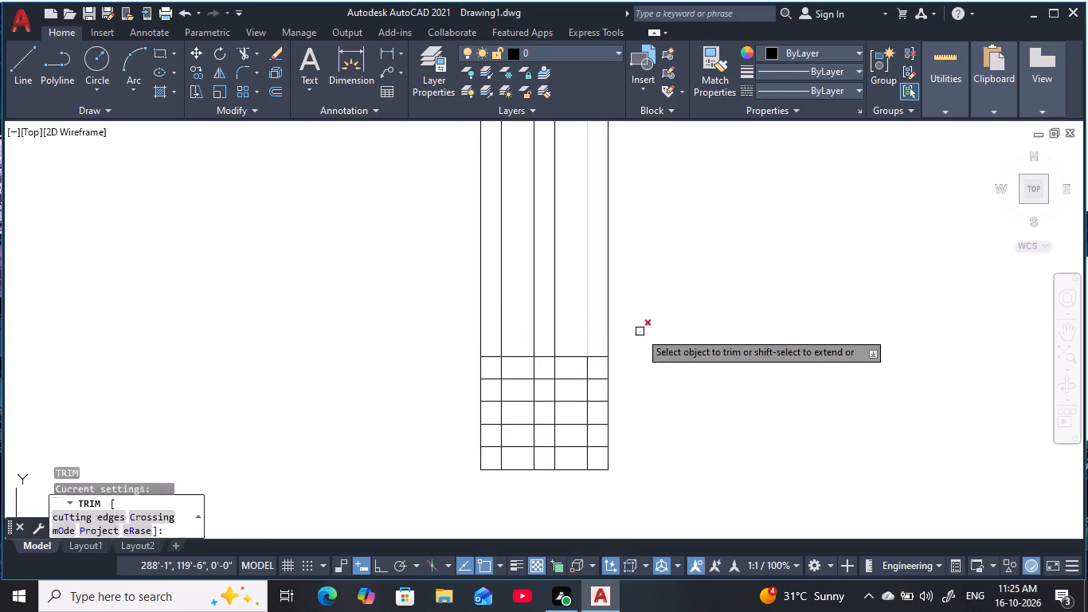
pyautogui.moveTo(718, 332); pyautogui.dragTo(298, 328)
pyautogui.press('Escape')
pyautogui.press('Escape')
pyautogui.press('Escape')
pyautogui.press('Escape')
pyautogui.press('Escape')
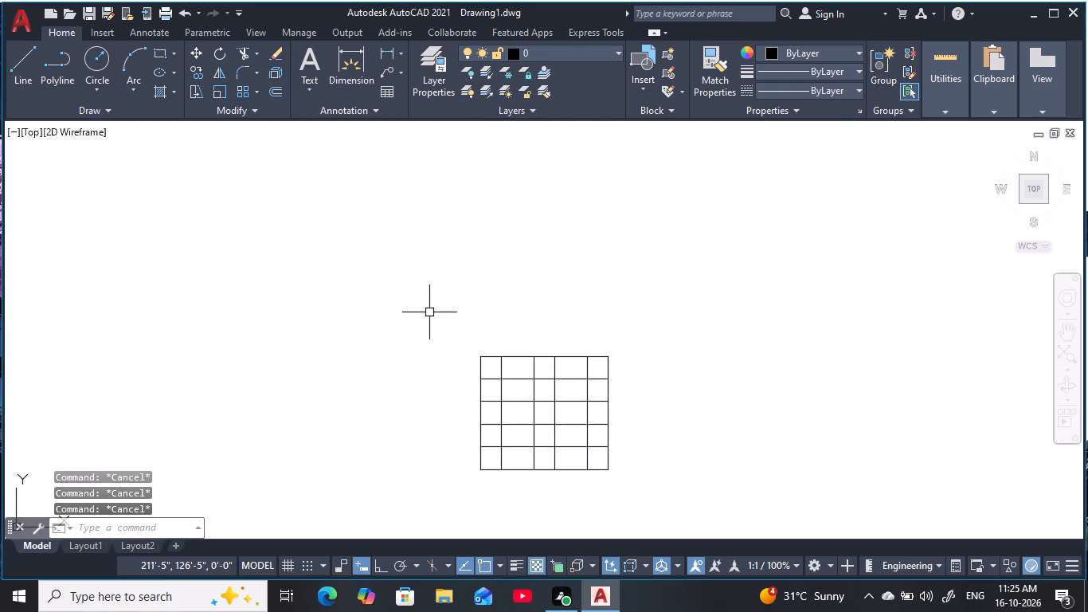
pyautogui.press('Escape')
# Offset the topmost horizontal grid line upward by 3'6".
pyautogui.write("O 3'")
pyautogui.write('6')
pyautogui.press('space')
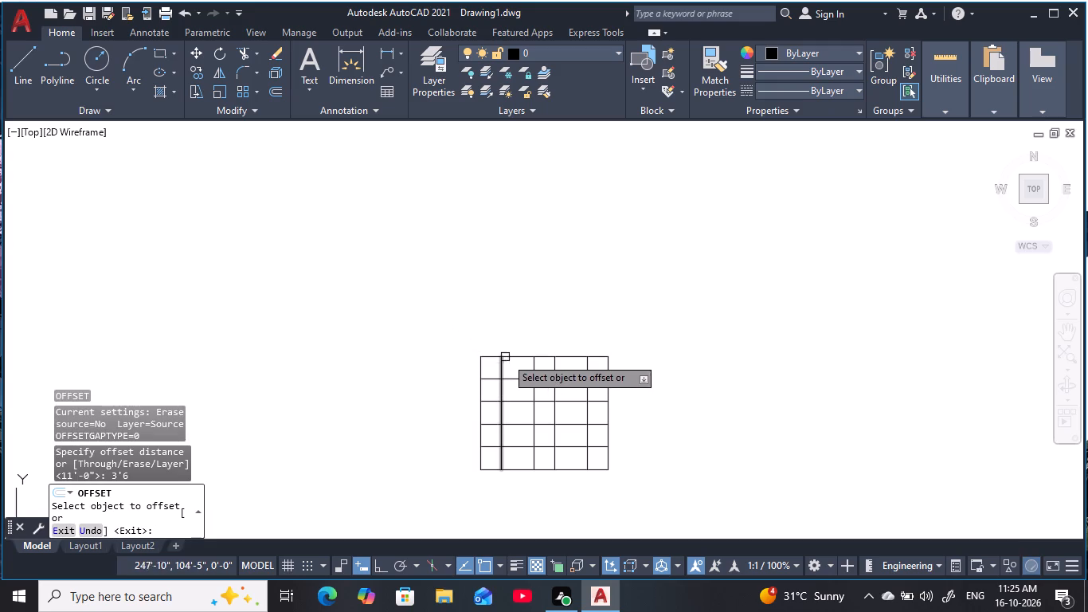
pyautogui.click(507, 356)
pyautogui.click(506, 253)
pyautogui.press('Escape')
# Trim the four interior horizontal lines between the two central verticals to open a clear central bay.
pyautogui.scroll(1, 550, 441)
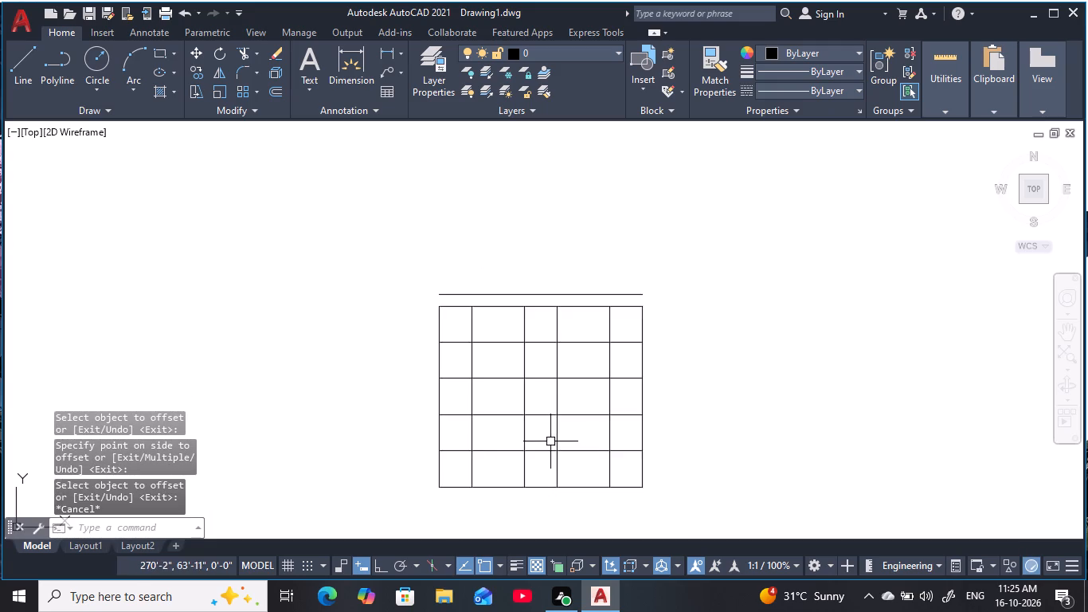
pyautogui.moveTo(551, 440); pyautogui.dragTo(550, 411, button='middle')
pyautogui.scroll(2, 550, 411)
pyautogui.middleClick(550, 411)
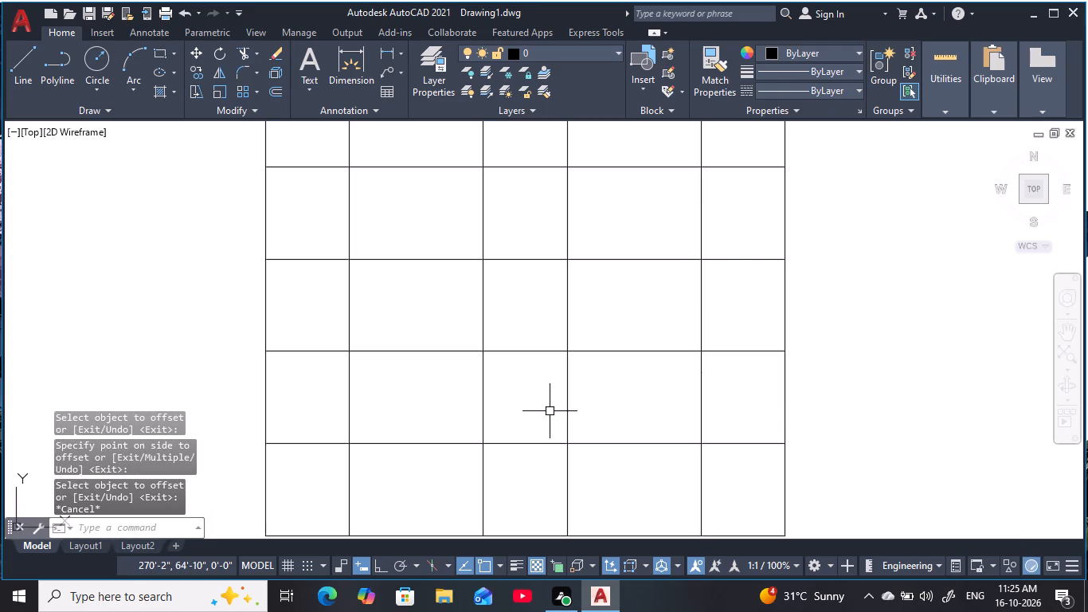
pyautogui.scroll(-1, 550, 411)
pyautogui.press('Escape')
pyautogui.press('Escape')
pyautogui.press('Escape')
pyautogui.press('Escape')
pyautogui.press('Escape')
pyautogui.press('Escape')
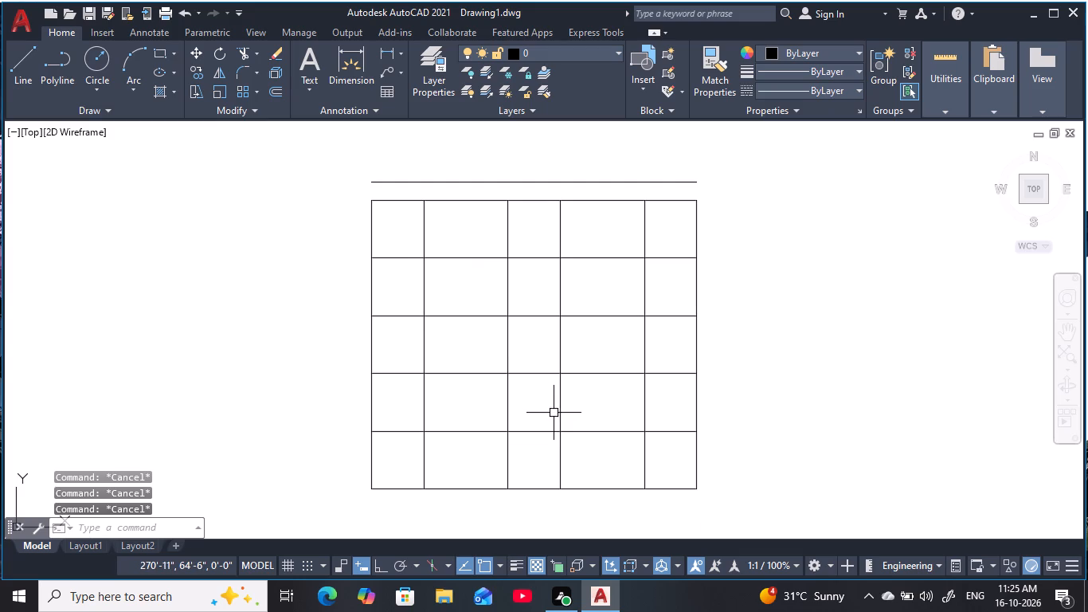
pyautogui.press('Escape')
pyautogui.press('Escape')
pyautogui.press('Escape')
pyautogui.press('Escape')
pyautogui.write('TR')
pyautogui.press('space')
pyautogui.click(536, 453)
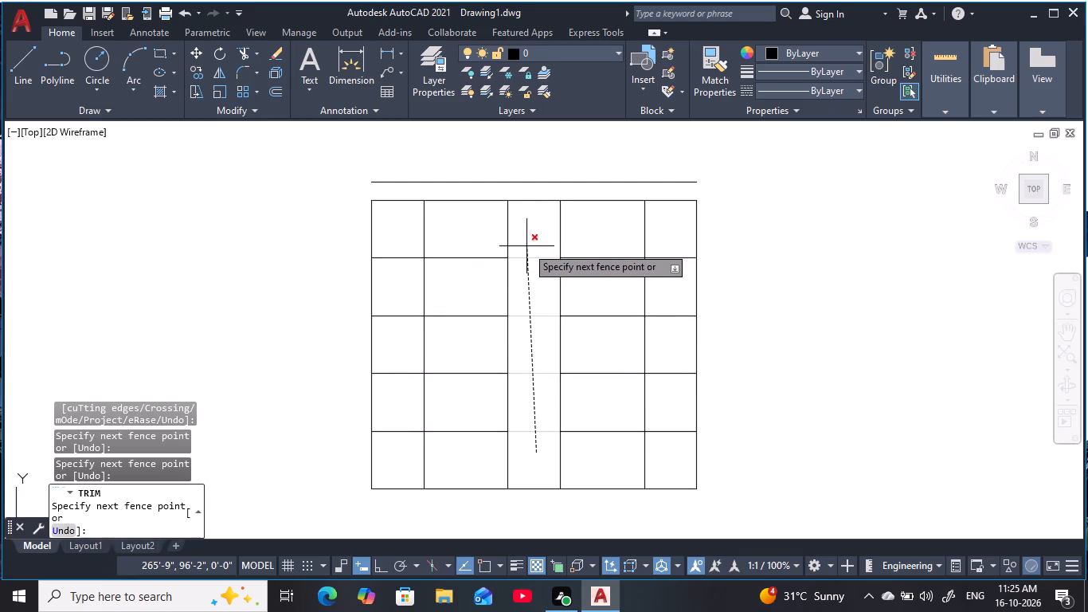
pyautogui.click(526, 246)
pyautogui.scroll(-1, 515, 412)
pyautogui.moveTo(517, 412); pyautogui.dragTo(504, 409, button='middle')
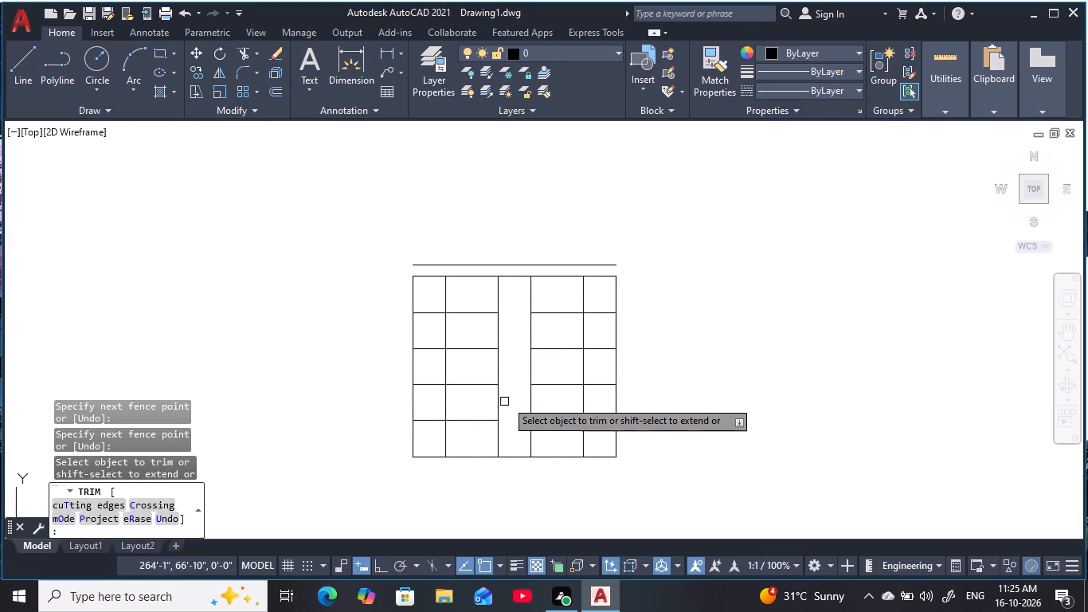
pyautogui.press('Escape')
pyautogui.press('Escape')
pyautogui.press('Escape')
pyautogui.press('Escape')
pyautogui.press('Escape')
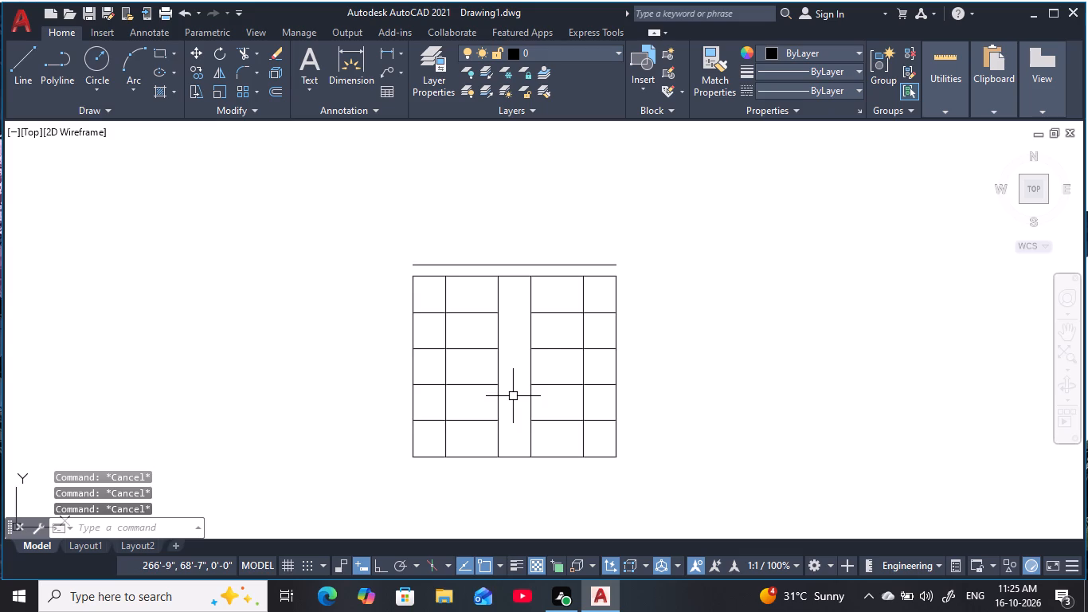
# Offset each of the four interior horizontal lines downward by 6" on both sides of the central bay.
pyautogui.scroll(1, 513, 396)
pyautogui.moveTo(514, 395); pyautogui.dragTo(512, 405, button='middle')
pyautogui.press('Escape')
pyautogui.press('Escape')
pyautogui.press('Escape')
pyautogui.press('Escape')
pyautogui.press('Escape')
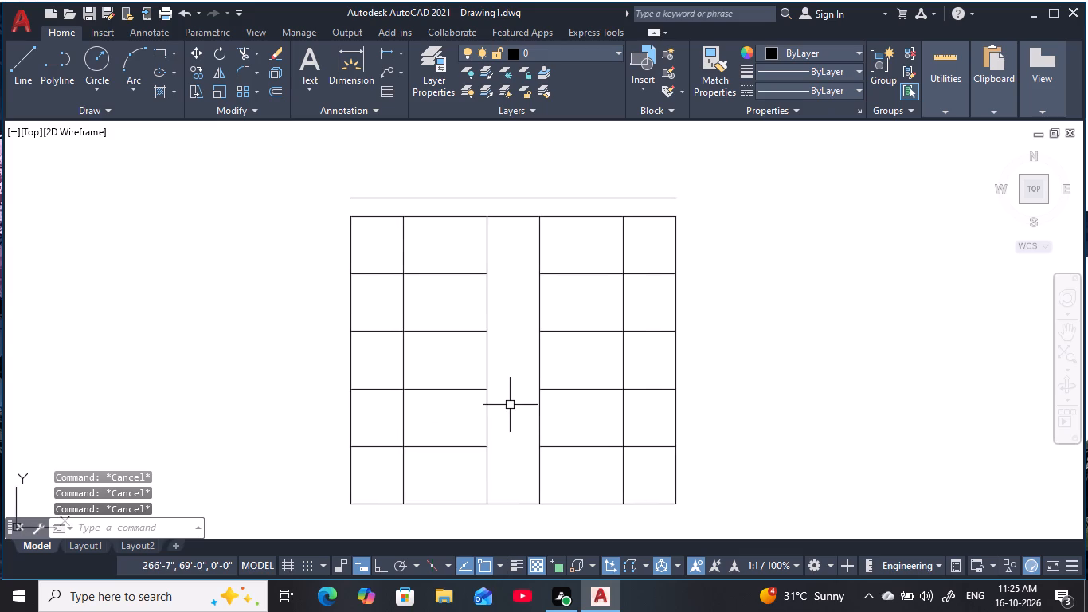
pyautogui.press('Escape')
pyautogui.press('Escape')
pyautogui.write('O')
pyautogui.press('space')
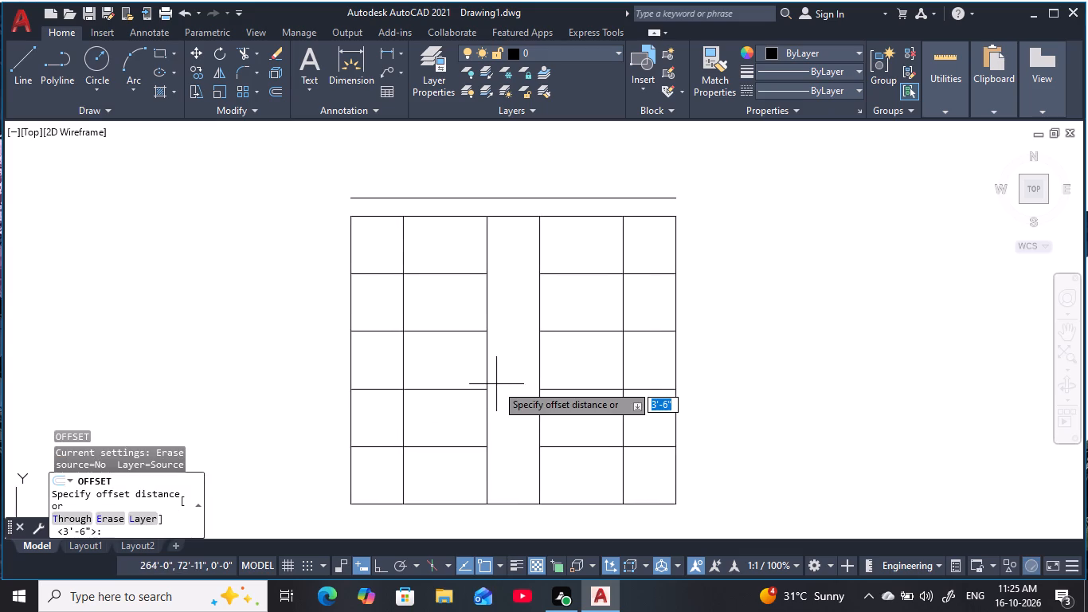
pyautogui.press('6')
pyautogui.press('space')
pyautogui.click(559, 275)
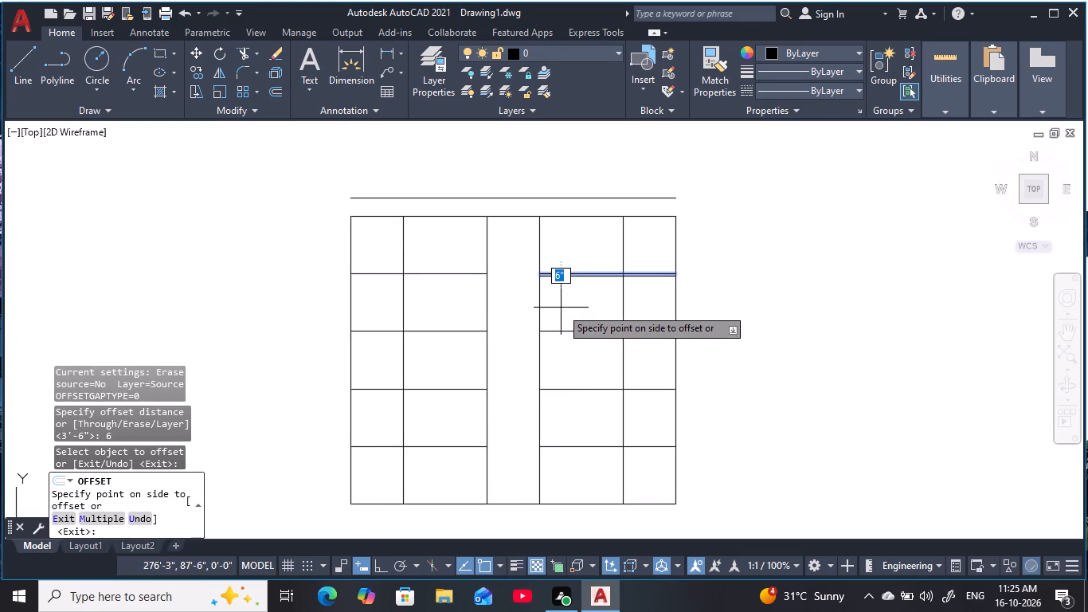
pyautogui.click(561, 308)
pyautogui.click(465, 276)
pyautogui.click(464, 326)
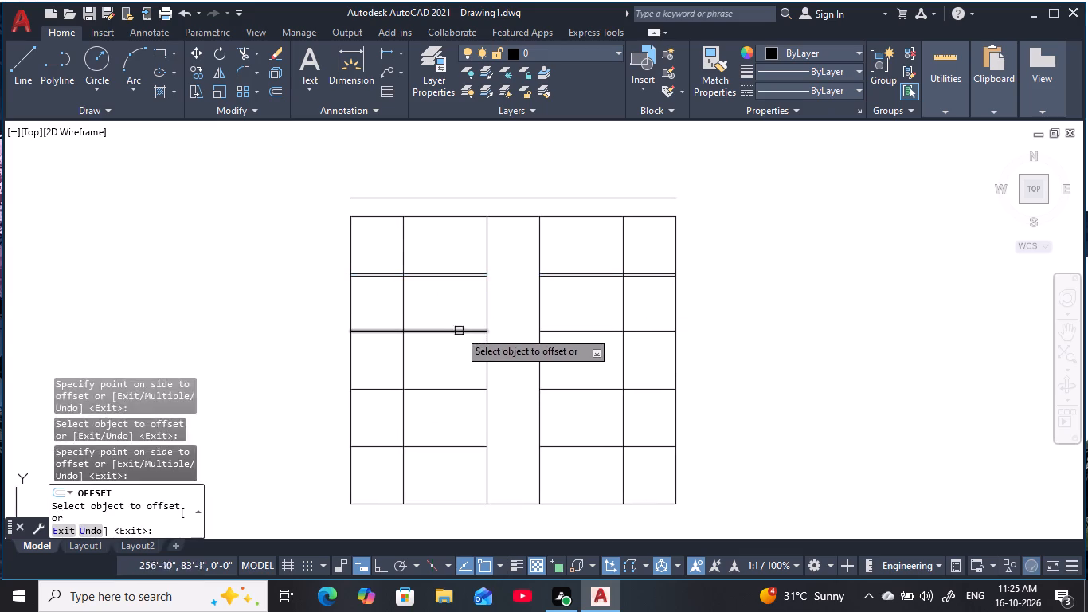
pyautogui.click(459, 331)
pyautogui.click(456, 367)
pyautogui.click(565, 325)
pyautogui.click(573, 328)
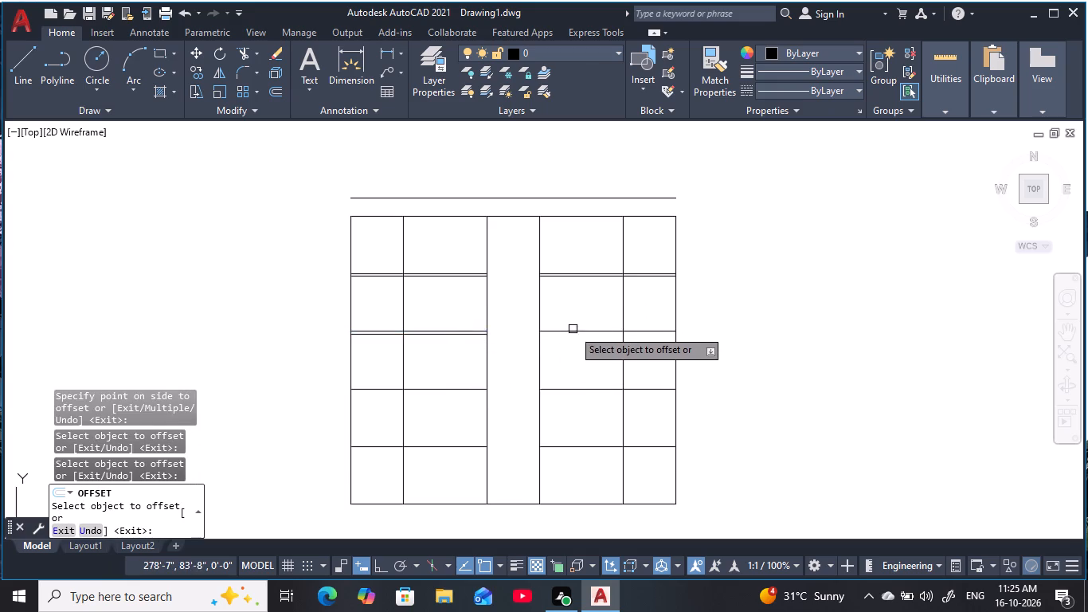
pyautogui.click(576, 331)
pyautogui.click(574, 374)
pyautogui.click(574, 393)
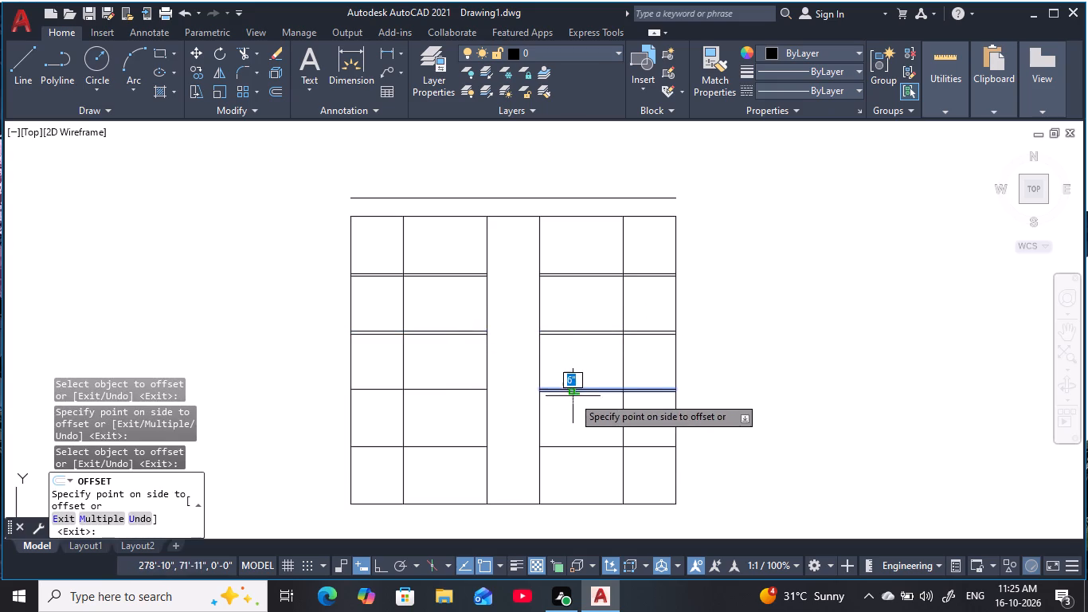
pyautogui.click(575, 427)
pyautogui.click(444, 390)
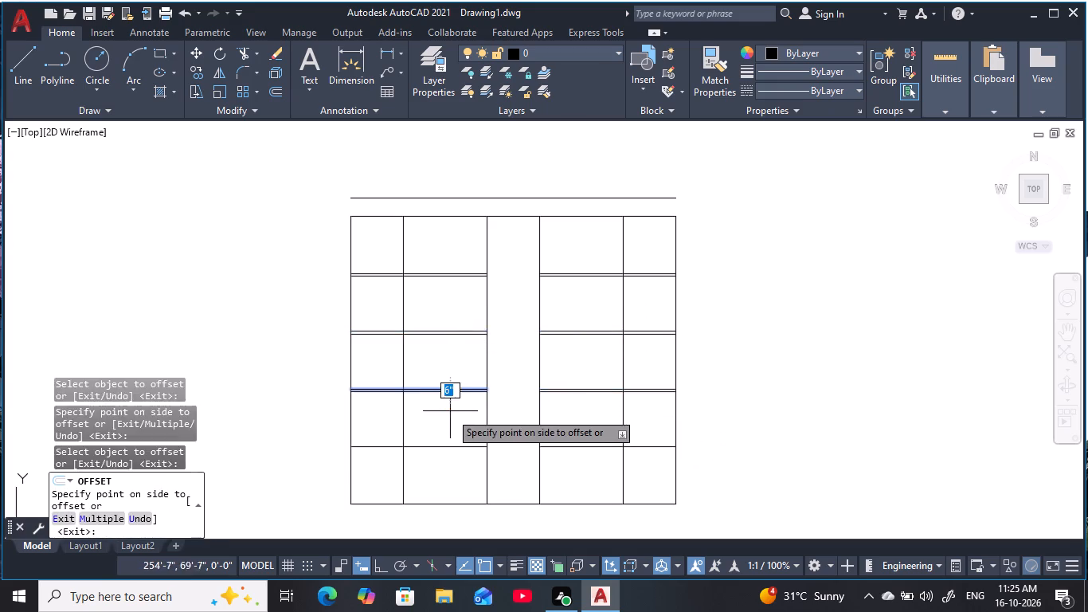
pyautogui.click(455, 433)
pyautogui.click(453, 448)
pyautogui.click(459, 478)
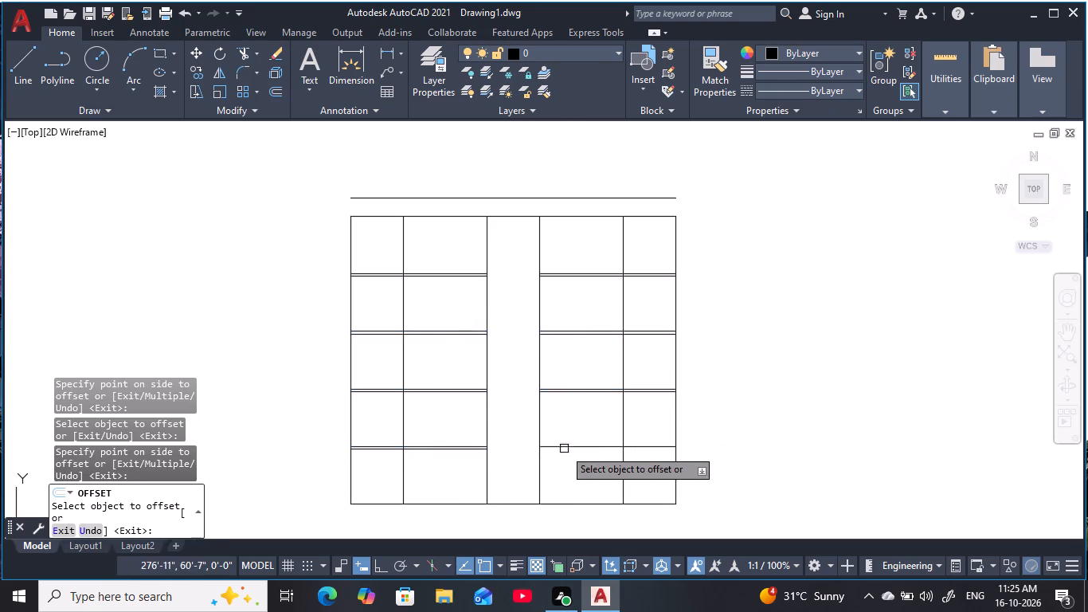
pyautogui.click(587, 448)
pyautogui.click(585, 488)
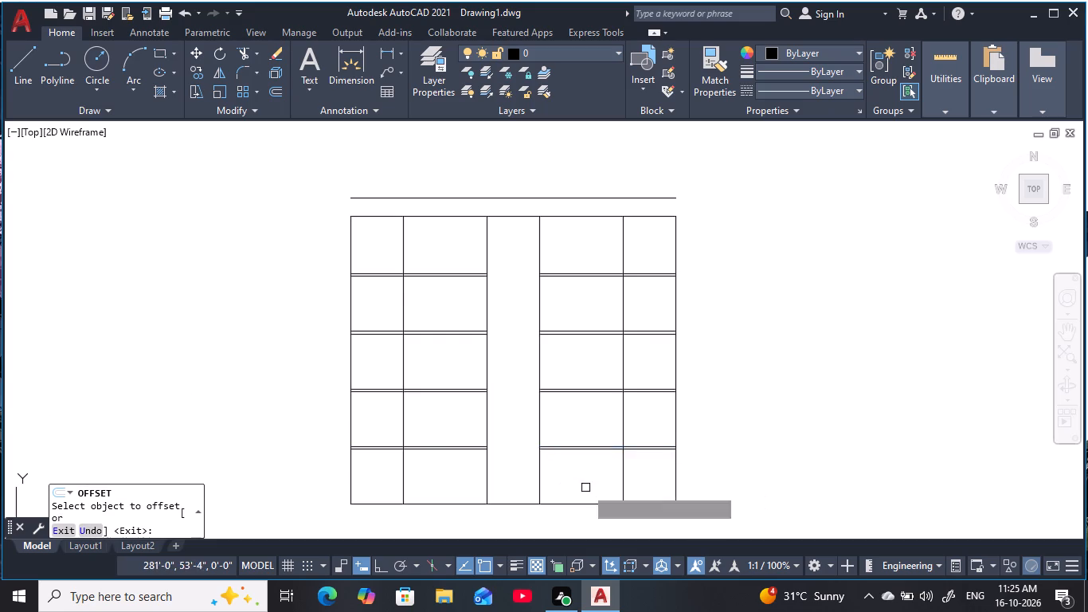
# Offset the grid's top horizontal edge downward by 6".
pyautogui.click(558, 216)
pyautogui.click(561, 249)
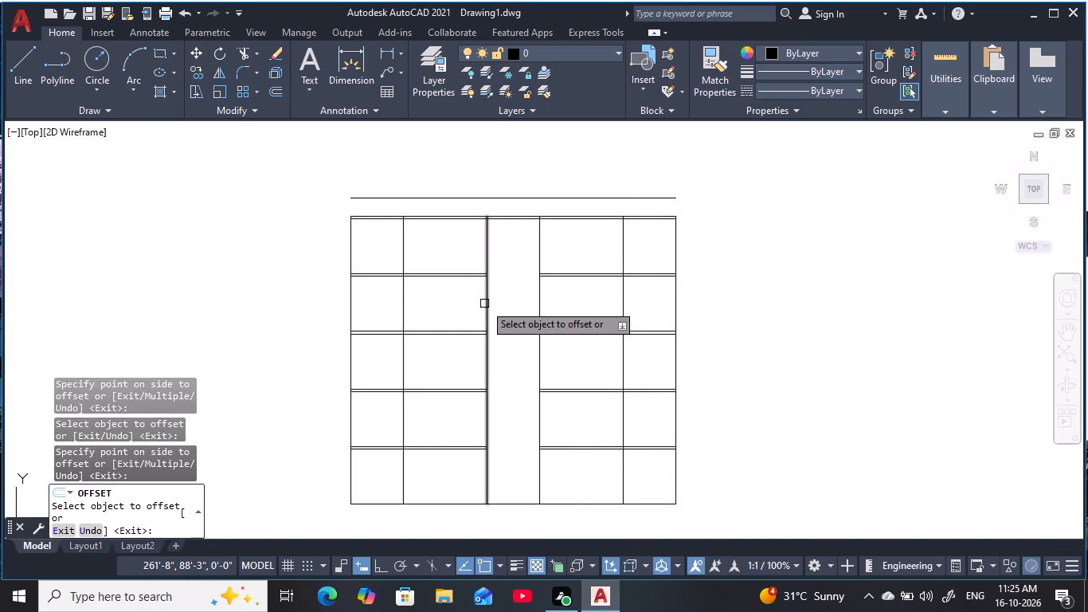
pyautogui.scroll(1, 493, 300)
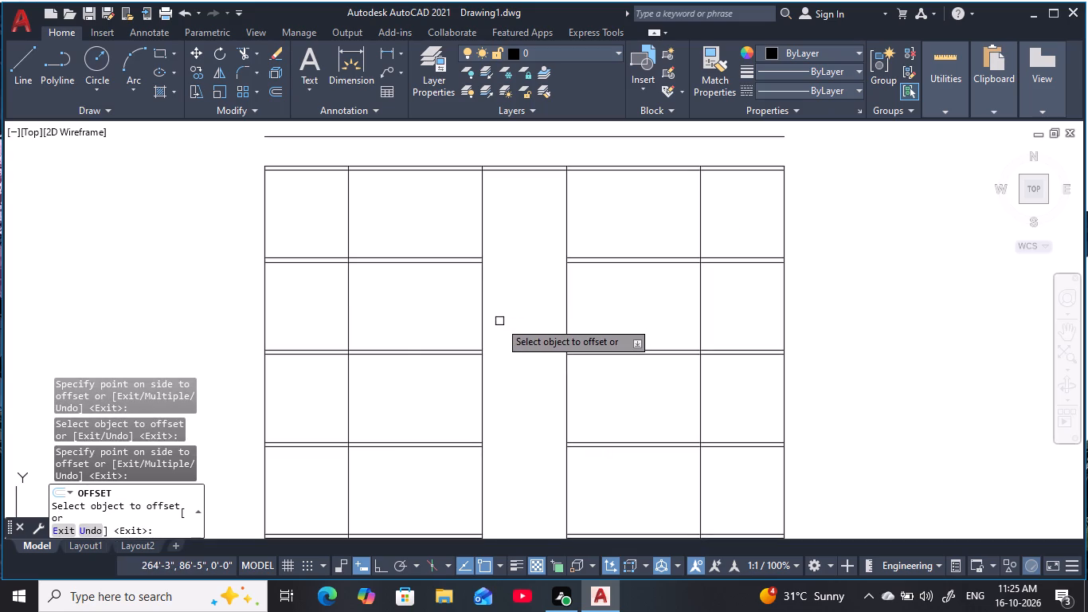
pyautogui.scroll(-1, 499, 321)
pyautogui.moveTo(500, 321); pyautogui.dragTo(495, 296, button='middle')
pyautogui.press('Escape')
pyautogui.press('Escape')
pyautogui.press('Escape')
pyautogui.press('Escape')
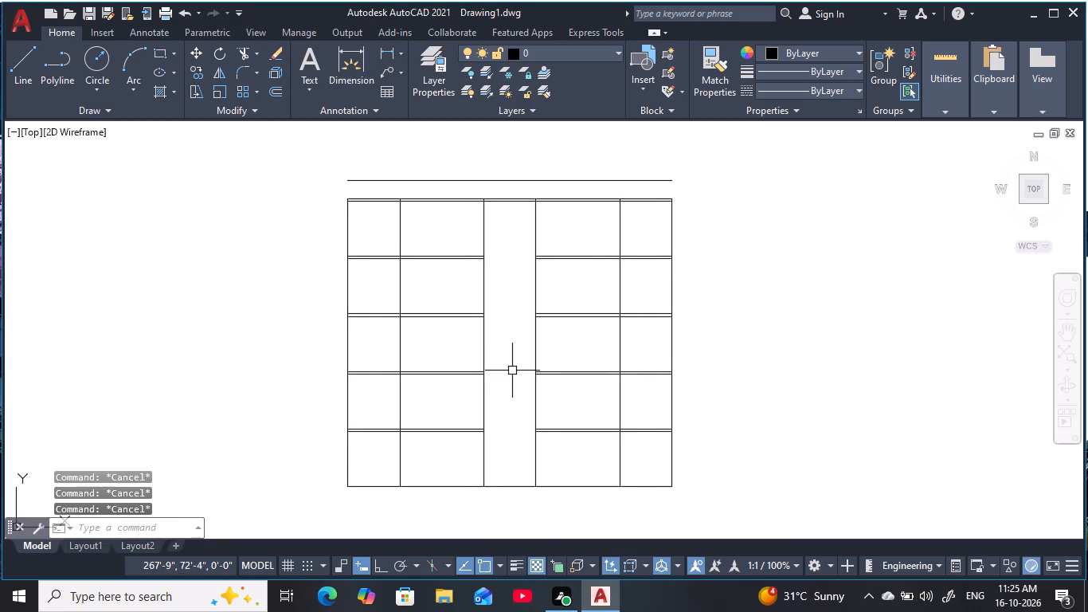
pyautogui.press('Escape')
pyautogui.press('Escape')
pyautogui.press('Escape')
pyautogui.press('Escape')
pyautogui.press('Escape')
pyautogui.press('Escape')
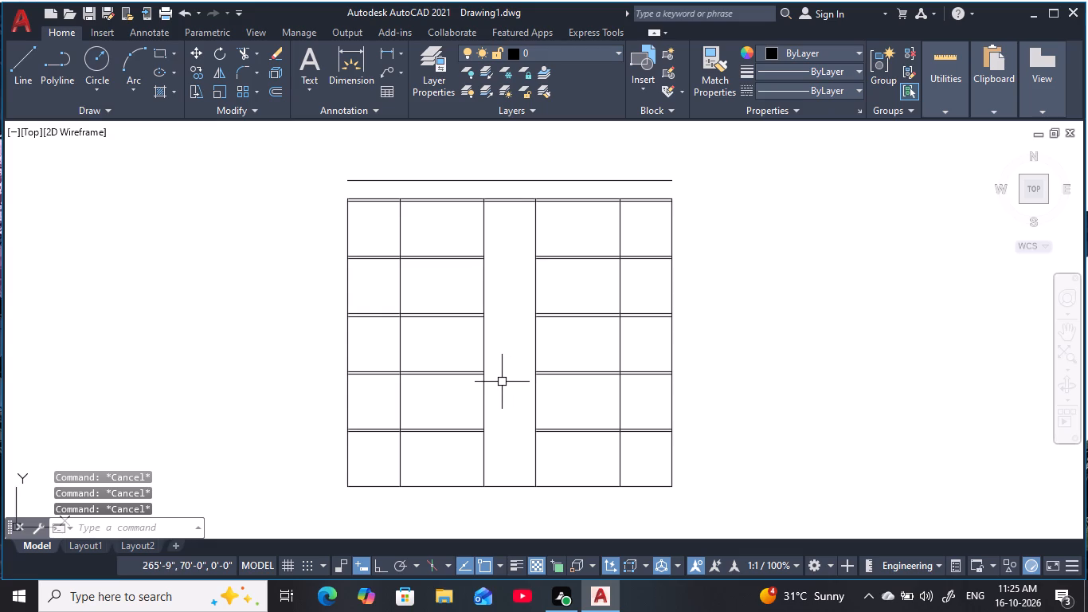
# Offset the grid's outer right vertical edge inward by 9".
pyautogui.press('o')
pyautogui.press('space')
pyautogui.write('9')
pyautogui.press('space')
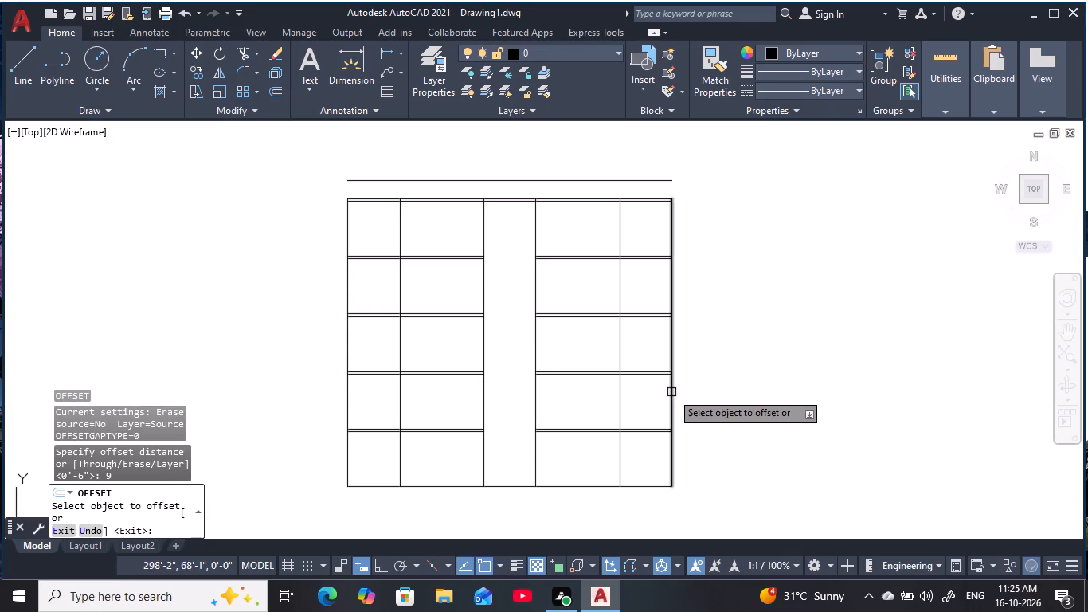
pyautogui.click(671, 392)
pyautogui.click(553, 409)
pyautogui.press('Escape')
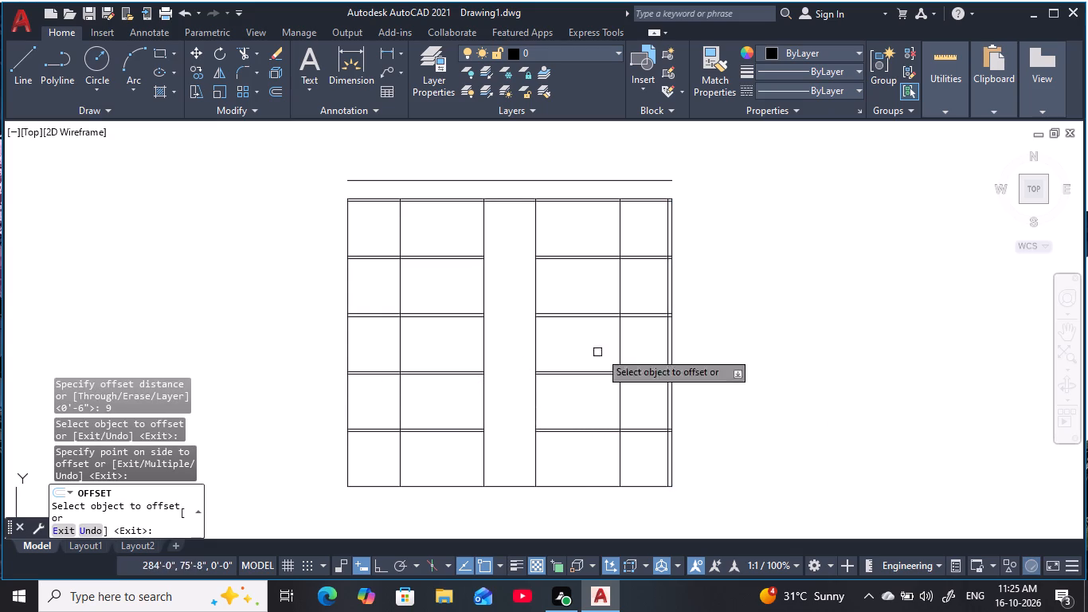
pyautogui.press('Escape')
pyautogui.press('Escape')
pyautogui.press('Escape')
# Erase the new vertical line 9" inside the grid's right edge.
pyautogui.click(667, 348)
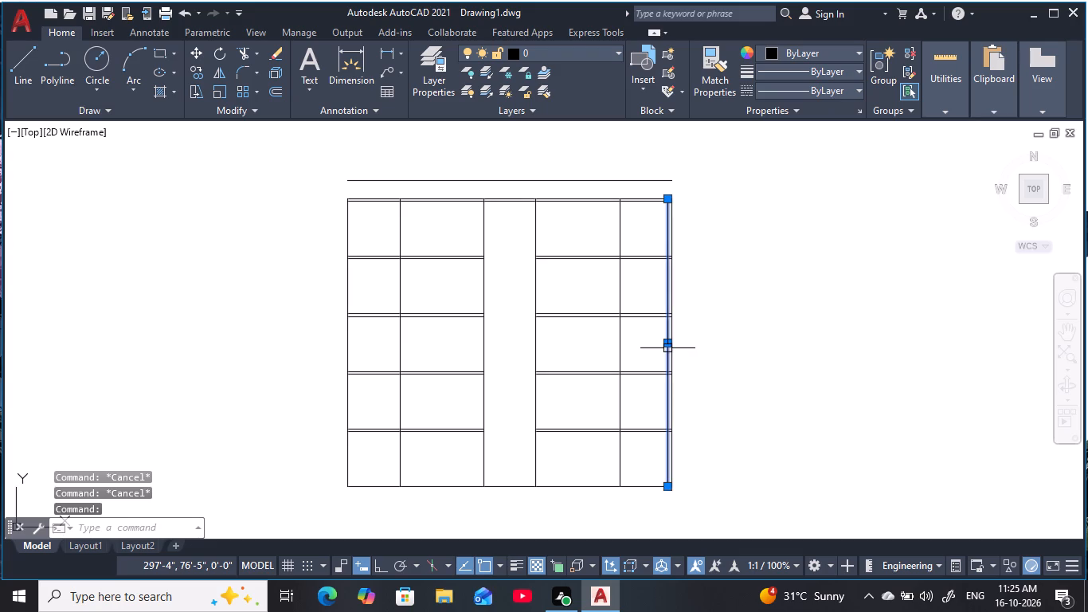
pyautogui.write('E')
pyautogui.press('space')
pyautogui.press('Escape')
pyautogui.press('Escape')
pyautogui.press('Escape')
# Offset the grid's outer right and left vertical edges inward by 1'6".
pyautogui.press('o')
pyautogui.press('space')
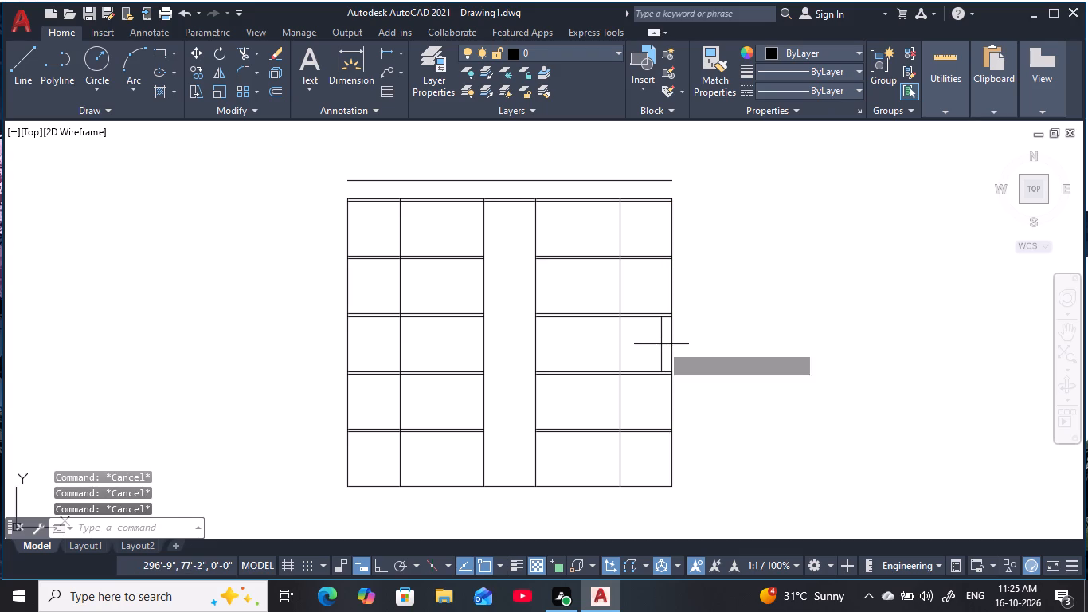
pyautogui.write("1'")
pyautogui.write('6')
pyautogui.press('space')
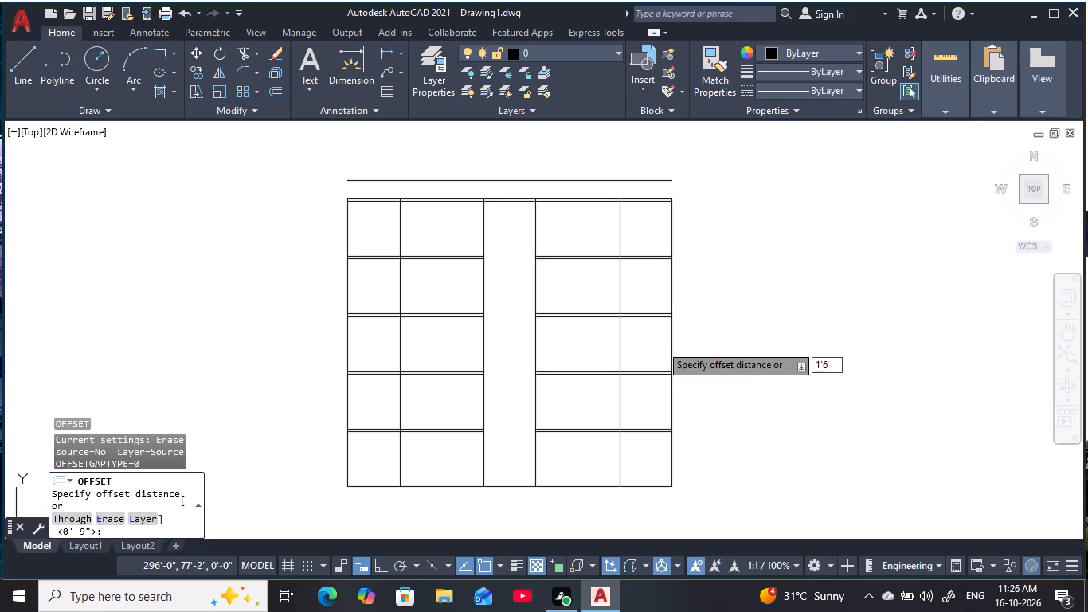
pyautogui.click(675, 354)
pyautogui.click(590, 376)
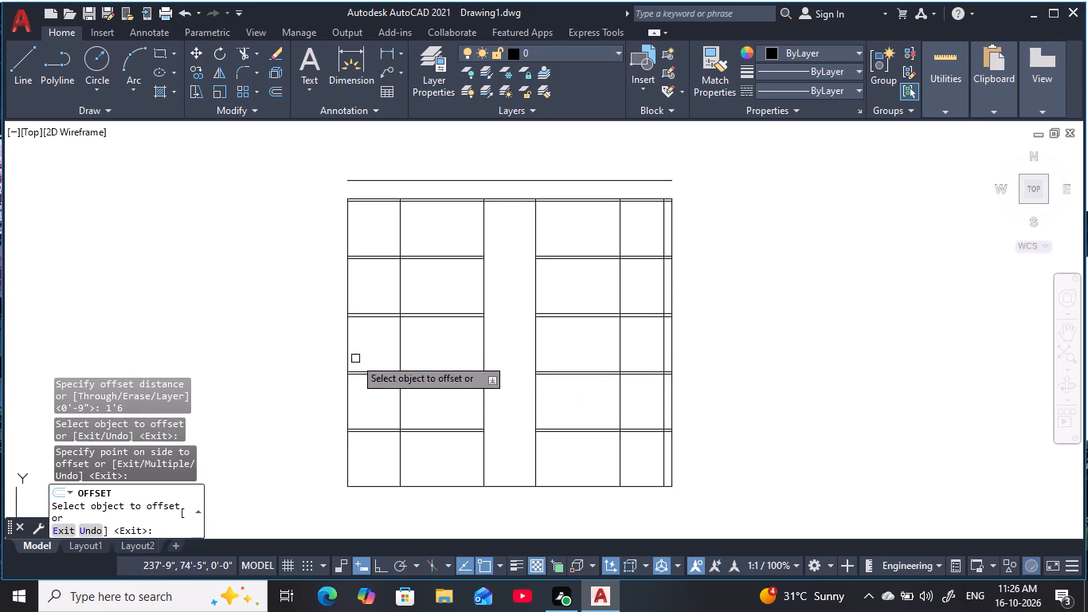
pyautogui.click(349, 355)
pyautogui.click(425, 349)
pyautogui.press('Escape')
pyautogui.press('Escape')
pyautogui.press('Escape')
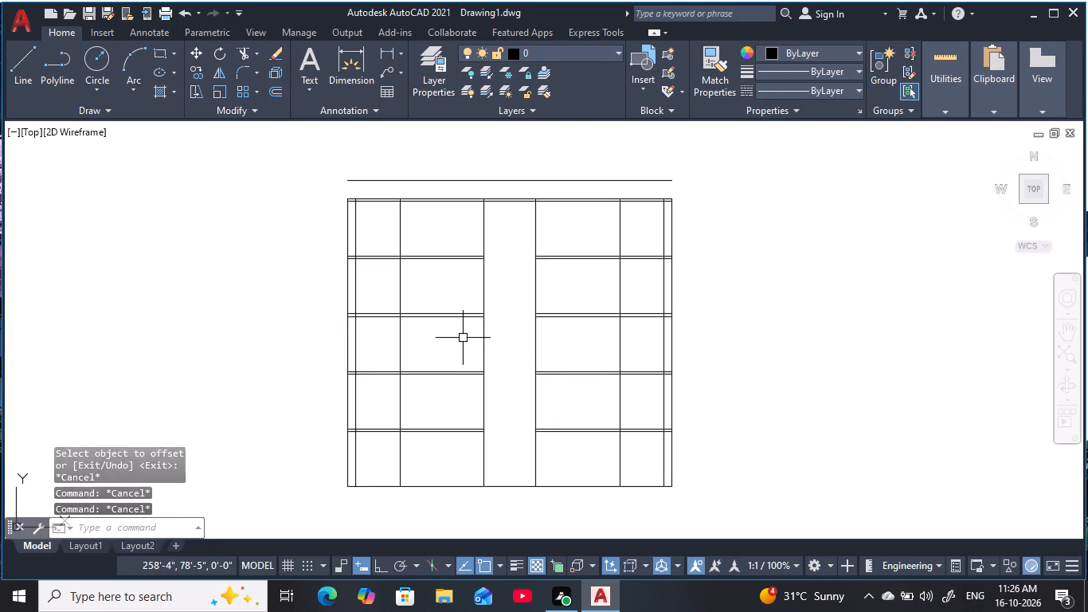
pyautogui.press('Escape')
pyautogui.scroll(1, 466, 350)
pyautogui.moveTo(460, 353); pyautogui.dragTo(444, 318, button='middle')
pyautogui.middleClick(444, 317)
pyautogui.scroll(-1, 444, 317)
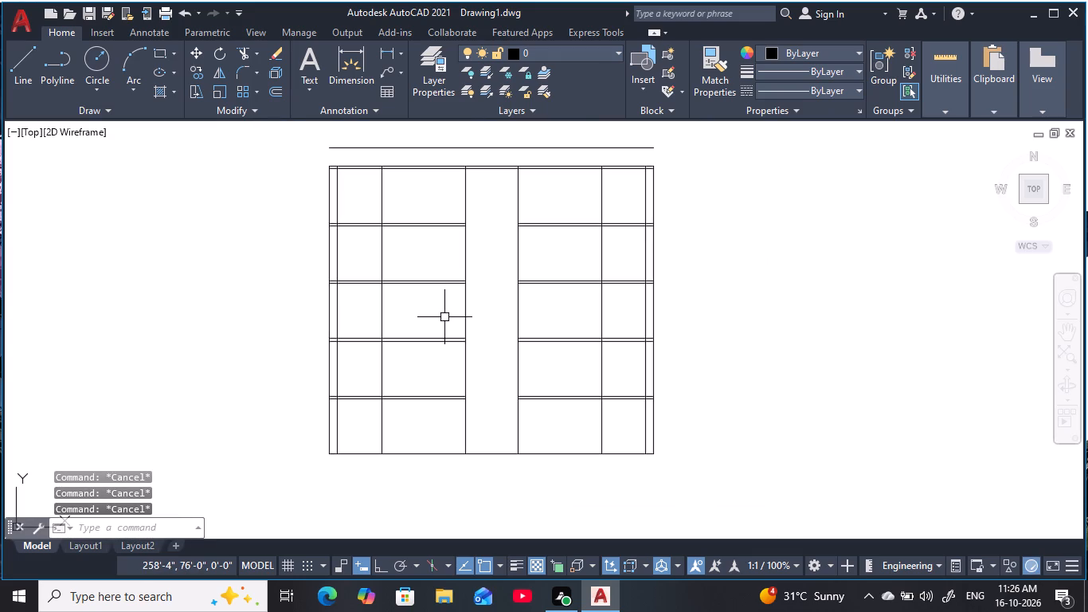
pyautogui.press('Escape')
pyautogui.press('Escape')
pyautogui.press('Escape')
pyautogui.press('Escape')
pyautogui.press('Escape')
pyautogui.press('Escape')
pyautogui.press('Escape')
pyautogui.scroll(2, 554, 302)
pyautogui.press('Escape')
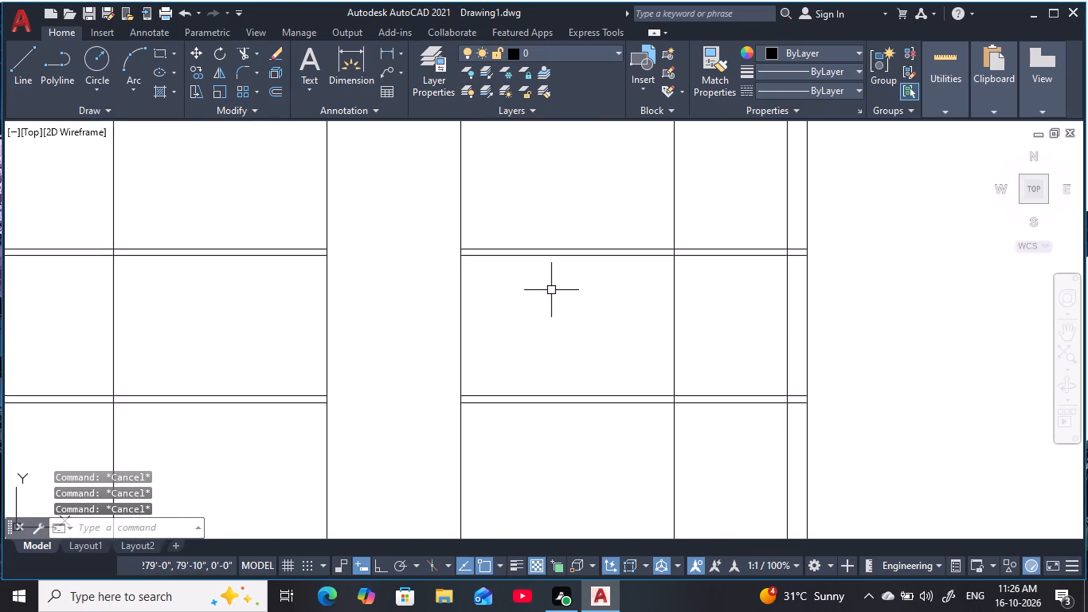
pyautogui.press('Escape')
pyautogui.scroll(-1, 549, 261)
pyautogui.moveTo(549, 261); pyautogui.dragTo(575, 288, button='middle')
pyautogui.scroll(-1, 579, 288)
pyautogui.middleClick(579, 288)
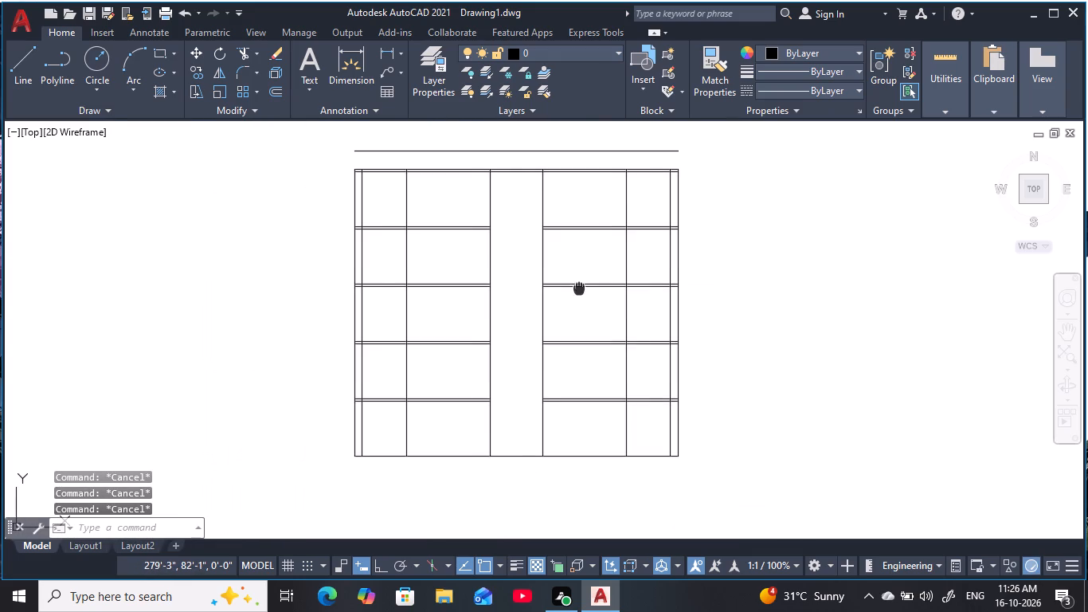
# Erase the lower line of the double horizontals at the upper two interior levels, on both sides of the central bay.
pyautogui.scroll(1, 597, 240)
pyautogui.click(597, 235)
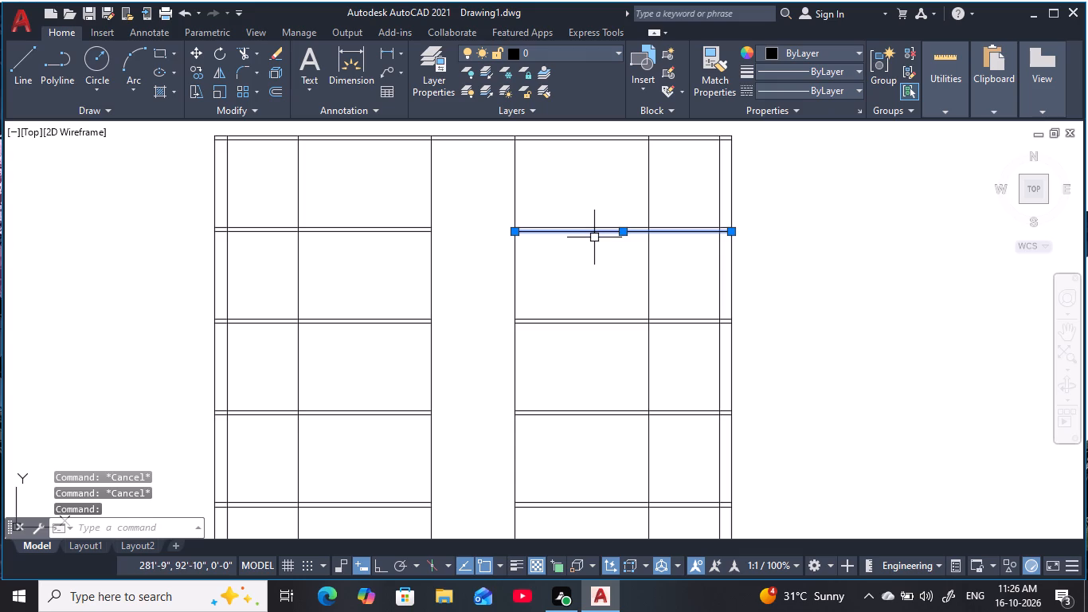
pyautogui.write('E')
pyautogui.press('space')
pyautogui.click(387, 233)
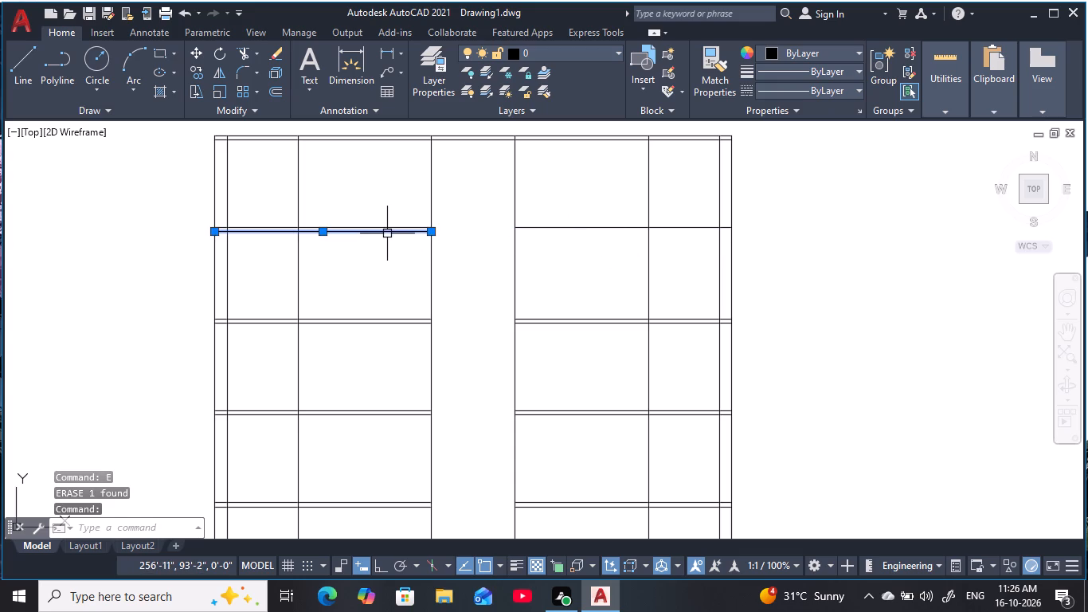
pyautogui.write('E')
pyautogui.press('space')
pyautogui.moveTo(455, 312); pyautogui.dragTo(489, 257, button='middle')
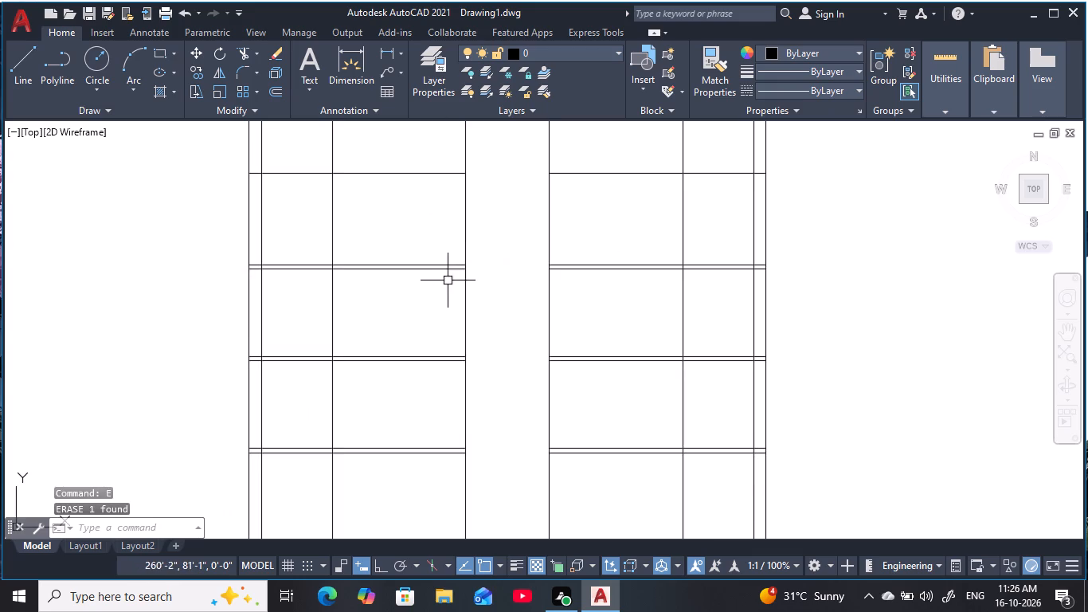
pyautogui.click(445, 270)
pyautogui.write('E')
pyautogui.press('space')
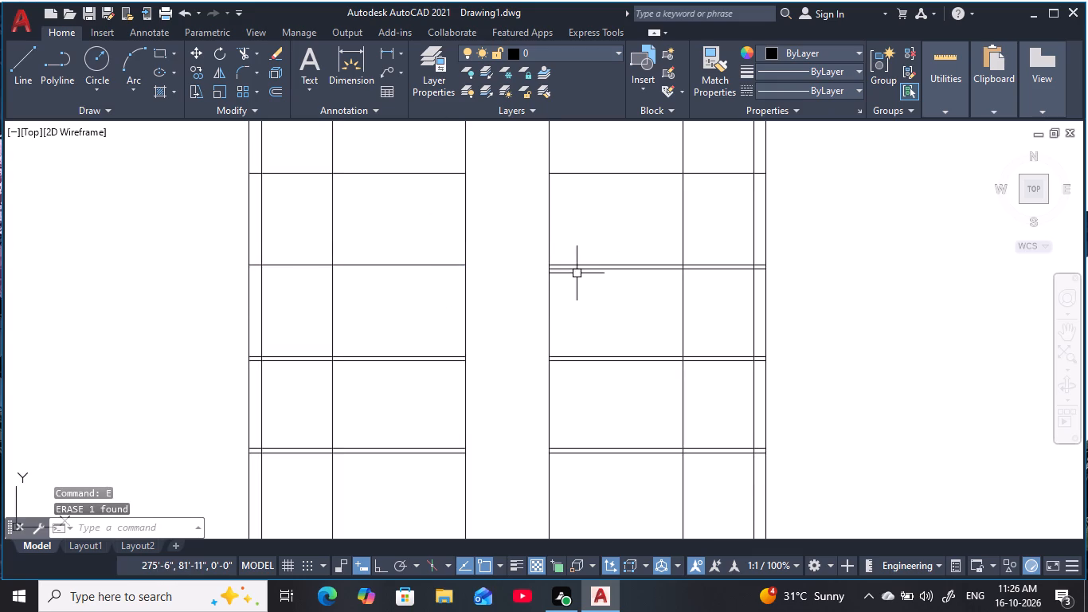
pyautogui.click(578, 269)
pyautogui.write('E')
pyautogui.press('space')
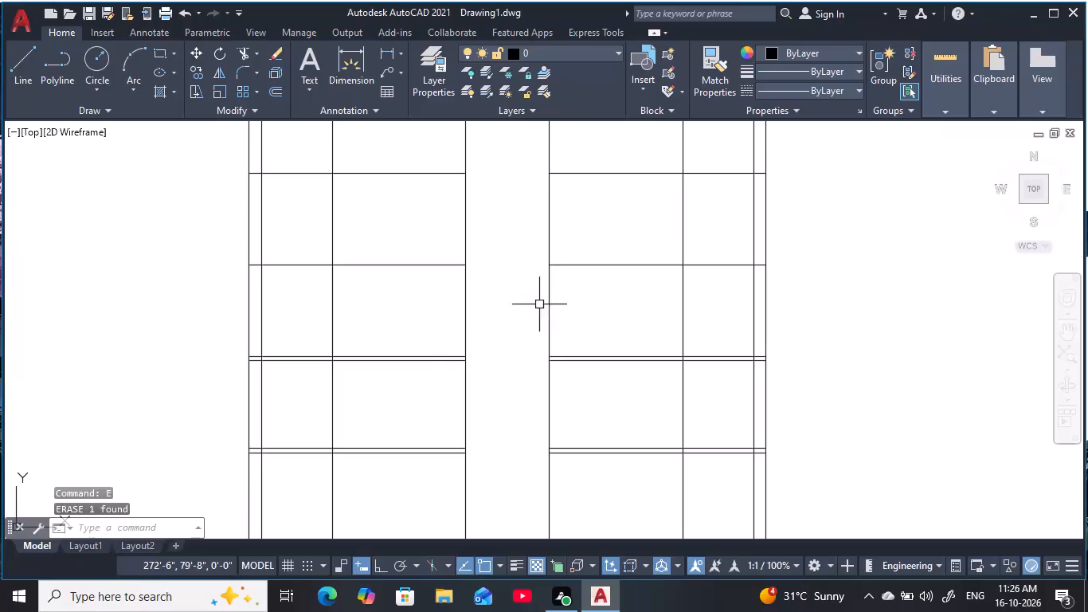
# Erase the lower line of the double horizontals at the lower two interior levels, on both sides of the central bay.
pyautogui.click(442, 362)
pyautogui.write('E')
pyautogui.press('space')
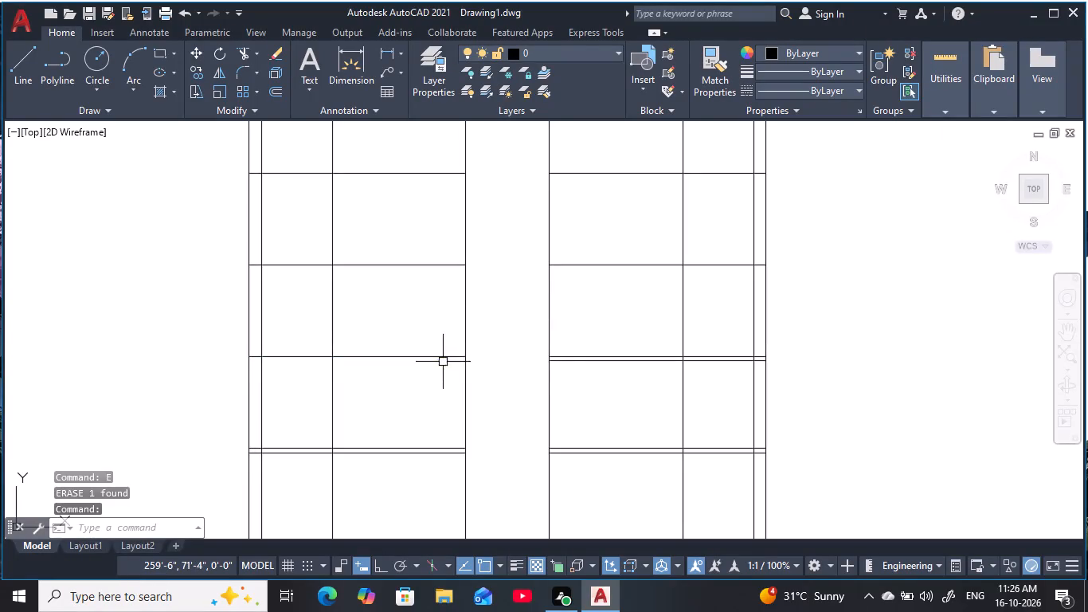
pyautogui.click(578, 363)
pyautogui.press('e')
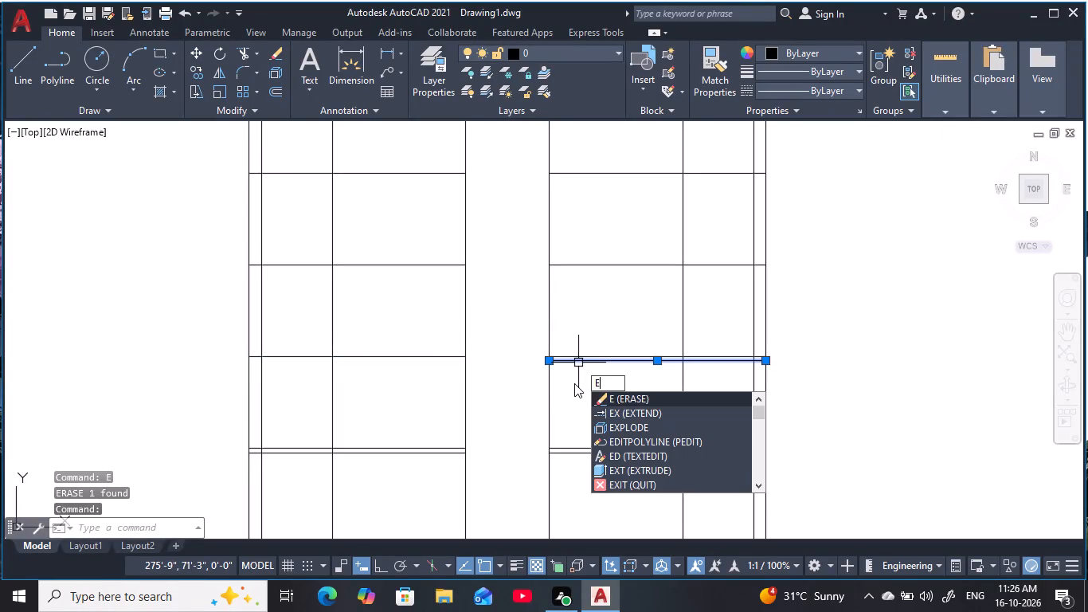
pyautogui.press('space')
pyautogui.moveTo(601, 398); pyautogui.dragTo(566, 277, button='middle')
pyautogui.click(542, 333)
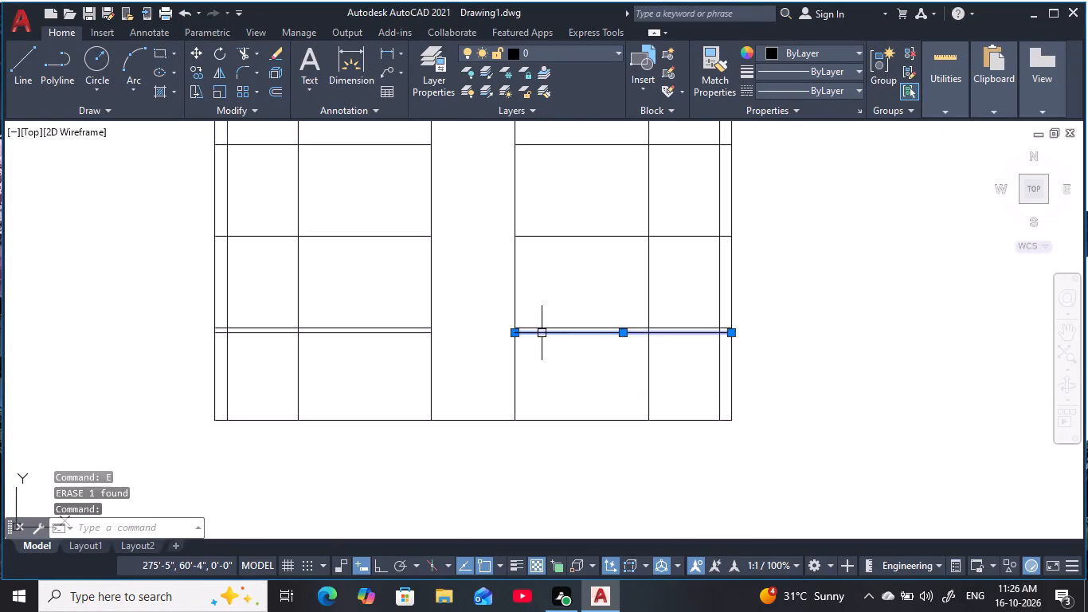
pyautogui.press('space')
pyautogui.click(393, 335)
pyautogui.press('space')
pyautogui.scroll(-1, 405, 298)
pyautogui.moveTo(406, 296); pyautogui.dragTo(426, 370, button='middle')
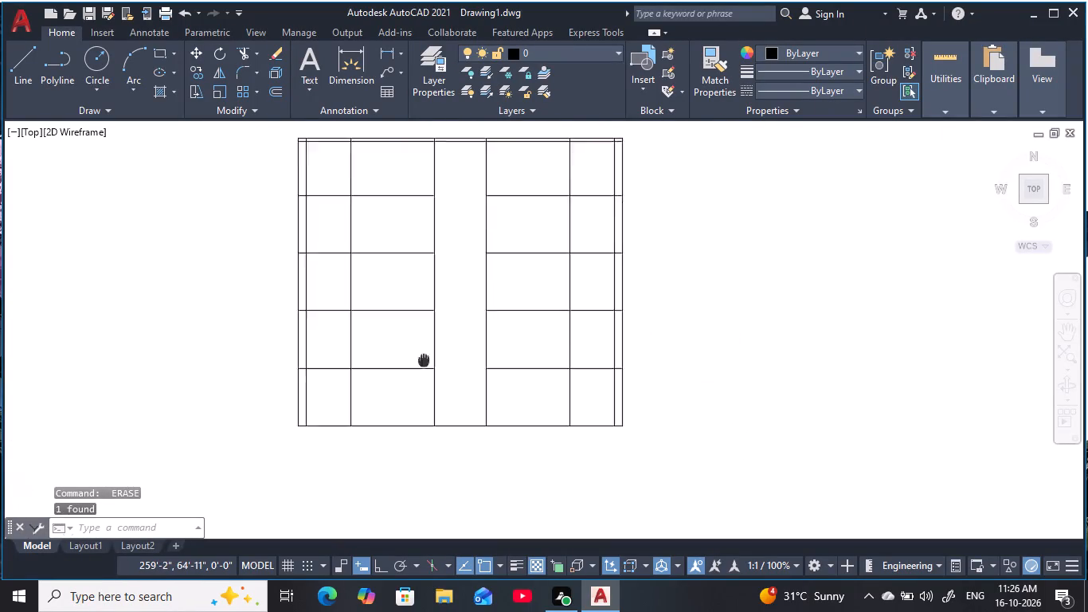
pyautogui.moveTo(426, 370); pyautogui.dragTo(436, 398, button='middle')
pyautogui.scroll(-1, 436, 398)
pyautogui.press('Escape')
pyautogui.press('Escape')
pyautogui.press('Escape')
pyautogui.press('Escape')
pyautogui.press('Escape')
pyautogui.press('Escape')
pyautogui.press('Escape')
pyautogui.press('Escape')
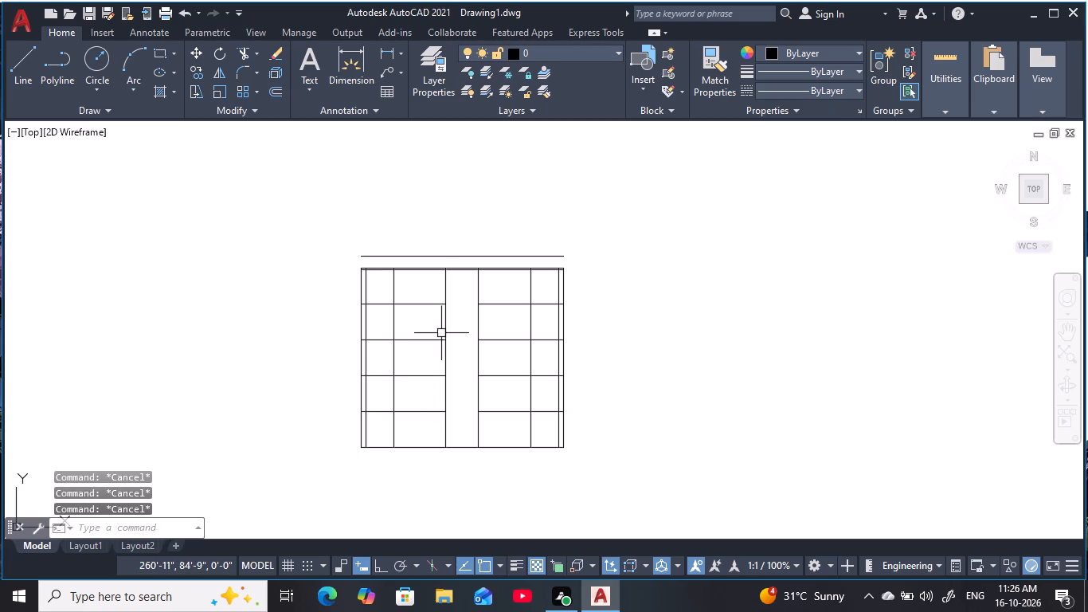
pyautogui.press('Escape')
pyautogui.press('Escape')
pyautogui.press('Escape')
# Offset the upper two interior horizontal lines downward by 1' on both sides of the central bay.
pyautogui.moveTo(439, 325); pyautogui.dragTo(432, 331, button='middle')
pyautogui.scroll(1, 438, 327)
pyautogui.press('Escape')
pyautogui.press('Escape')
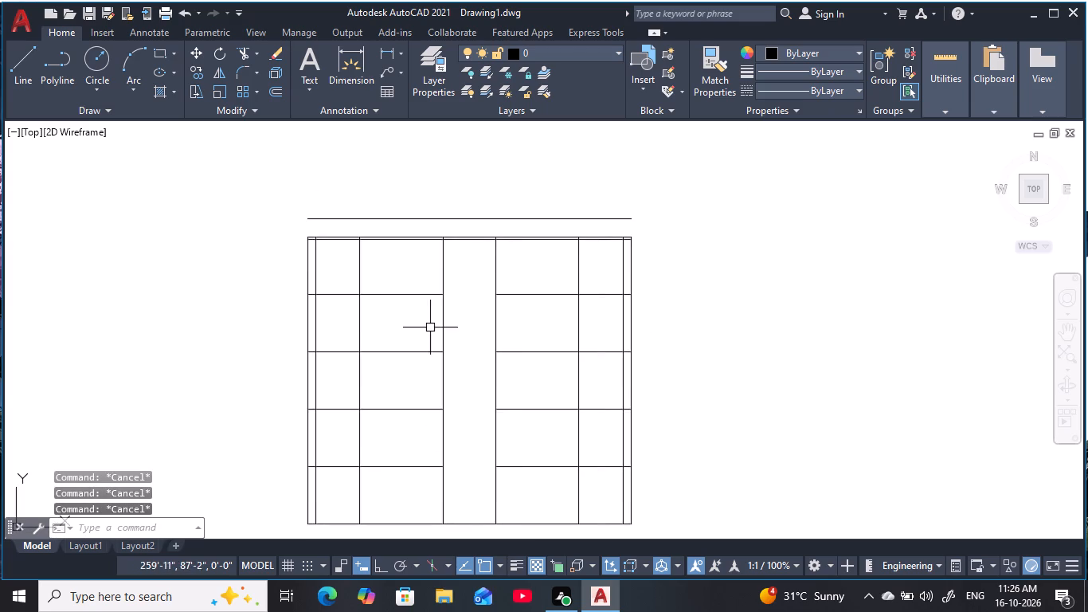
pyautogui.write("O 1'")
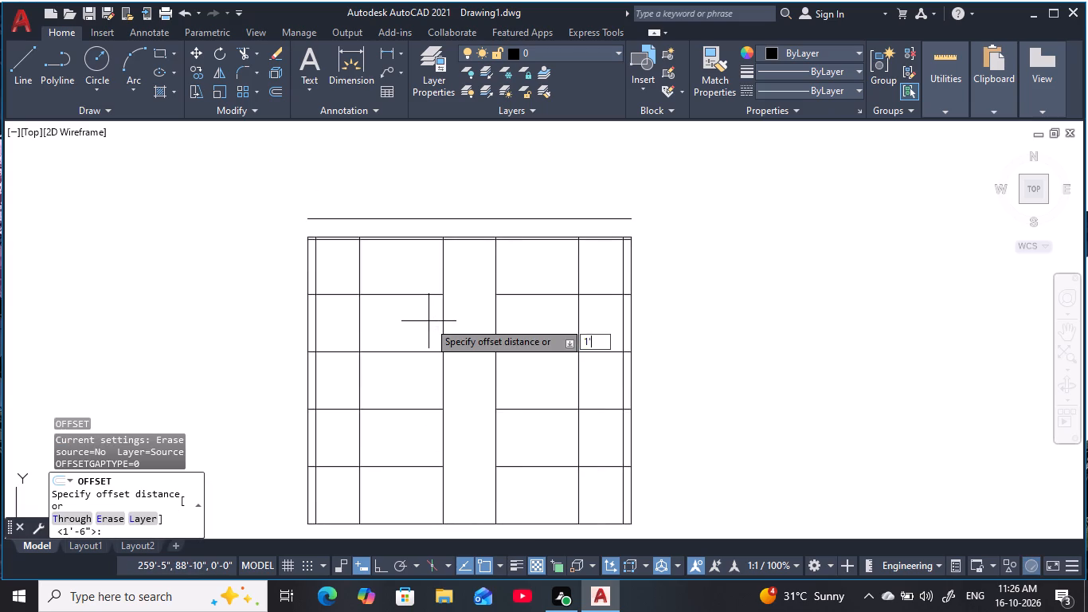
pyautogui.press('space')
pyautogui.click(511, 296)
pyautogui.click(514, 332)
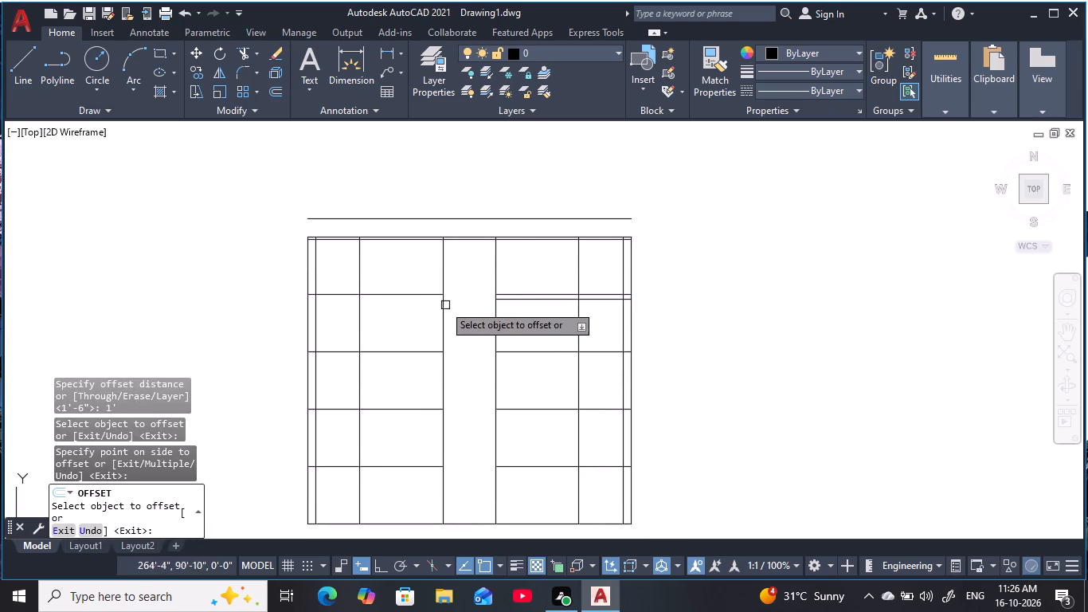
pyautogui.click(429, 296)
pyautogui.click(417, 331)
pyautogui.click(413, 351)
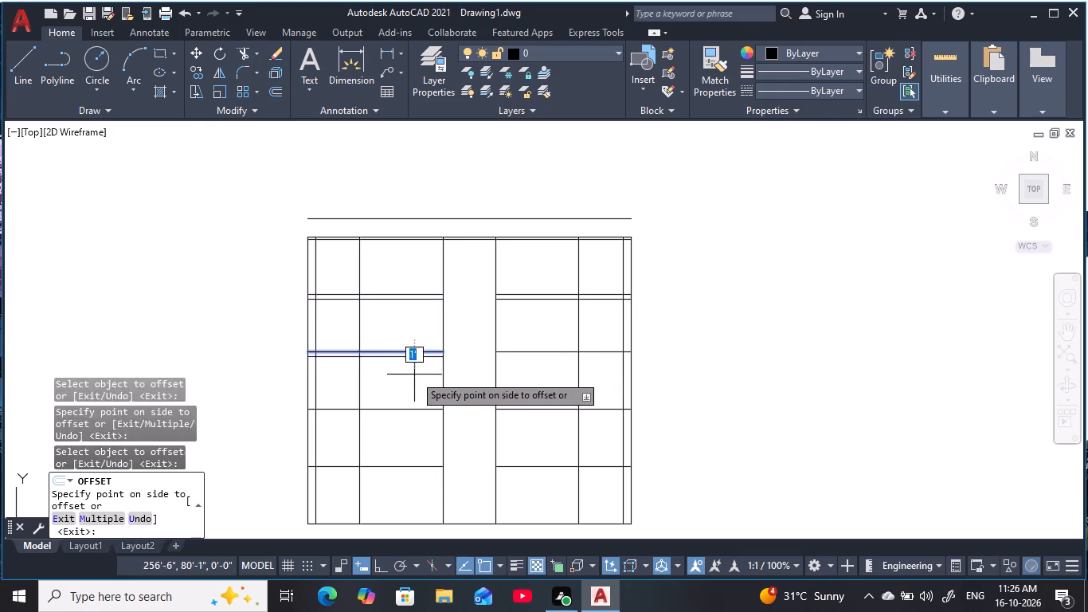
pyautogui.click(417, 384)
pyautogui.click(512, 350)
pyautogui.click(512, 385)
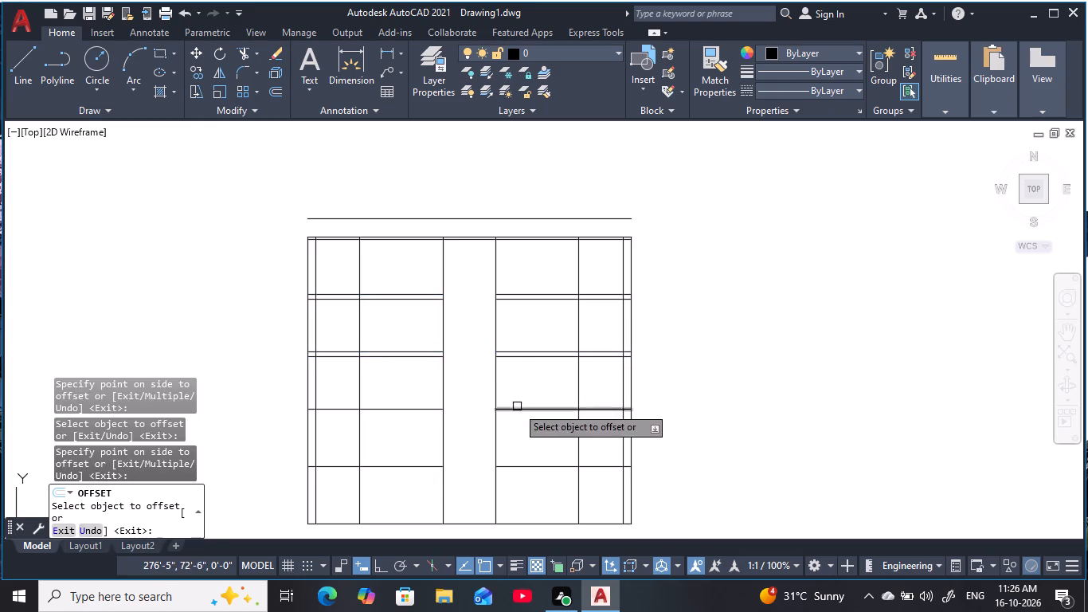
# Offset the lower two interior horizontal lines downward by 1' on both sides of the central bay.
pyautogui.click(517, 406)
pyautogui.click(517, 437)
pyautogui.click(421, 414)
pyautogui.click(424, 442)
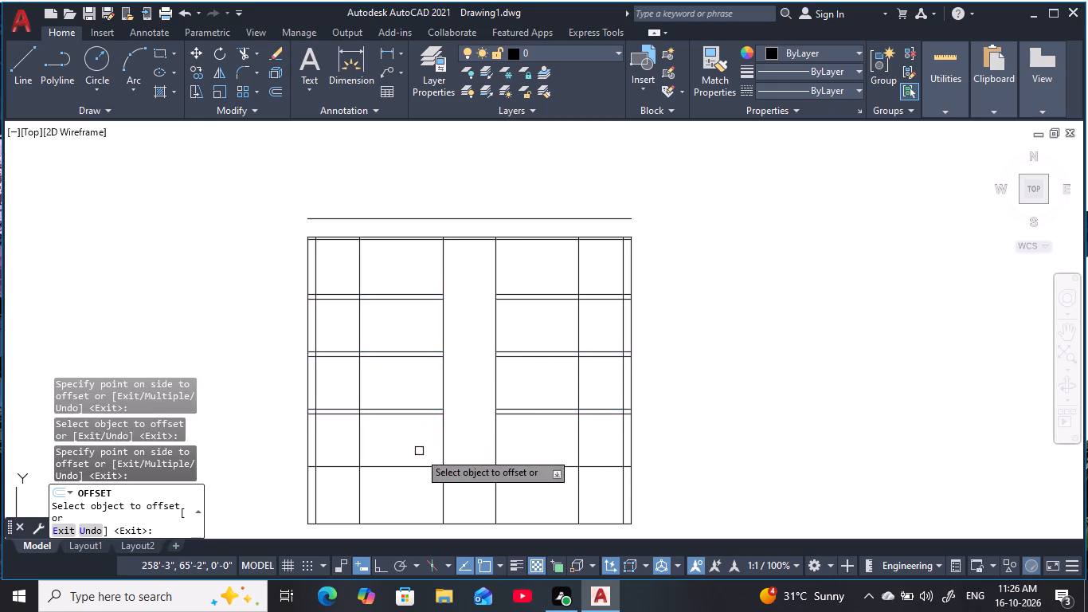
pyautogui.click(409, 474)
pyautogui.click(411, 466)
pyautogui.click(414, 492)
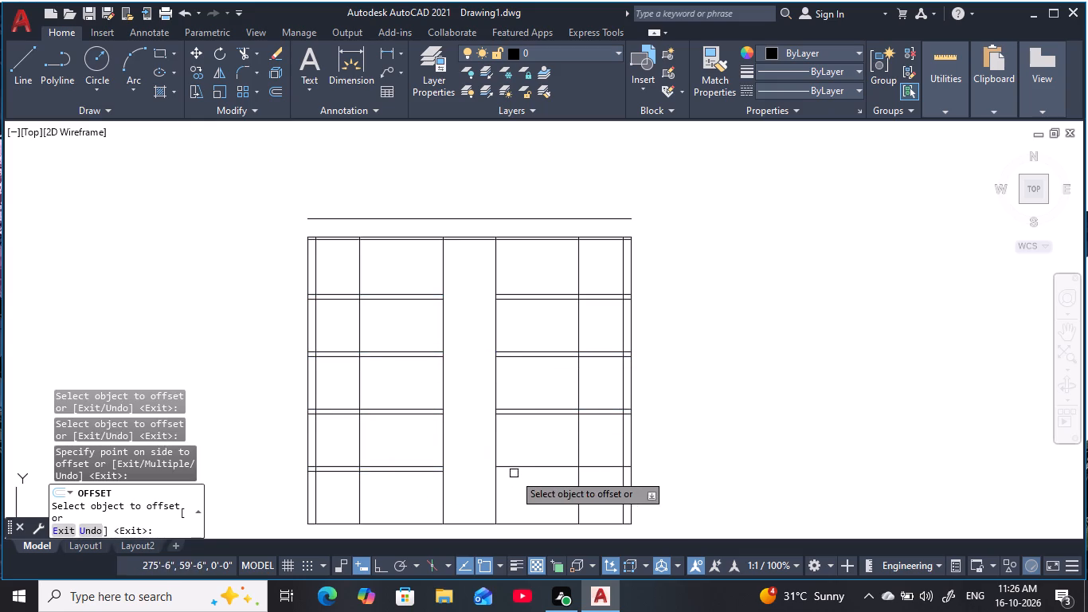
pyautogui.click(517, 469)
pyautogui.click(519, 486)
pyautogui.moveTo(538, 445); pyautogui.dragTo(581, 417, button='middle')
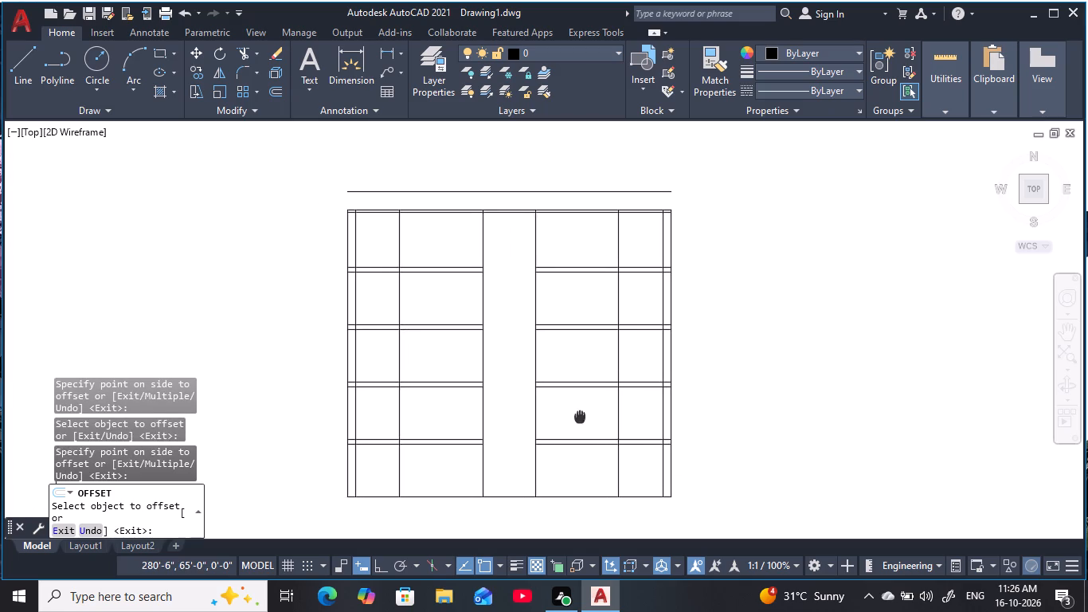
pyautogui.moveTo(581, 417); pyautogui.dragTo(581, 416, button='middle')
pyautogui.scroll(1, 581, 416)
pyautogui.moveTo(581, 416); pyautogui.dragTo(647, 493, button='middle')
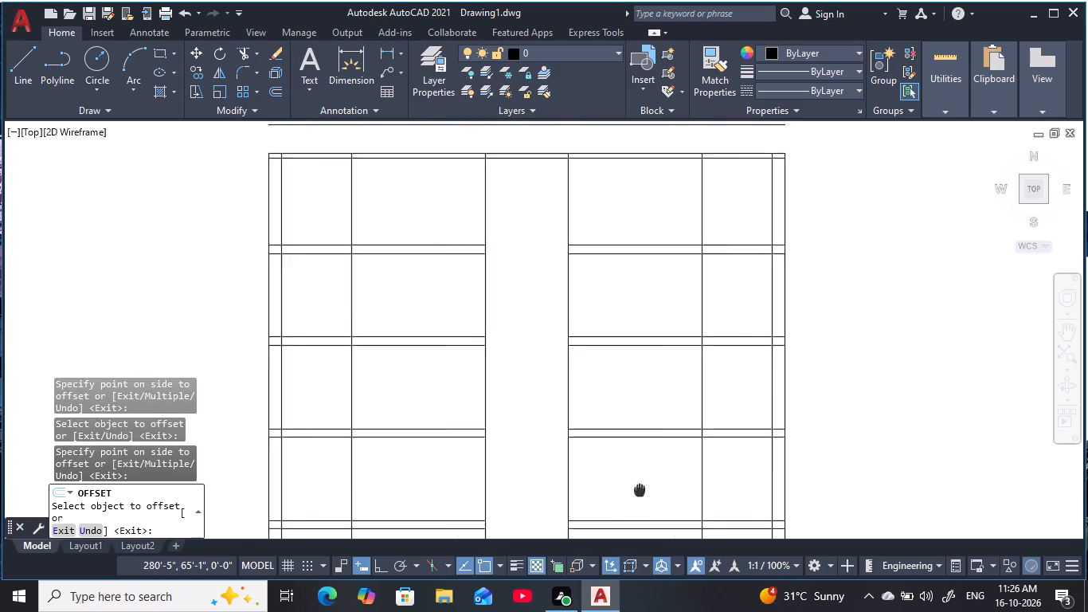
pyautogui.moveTo(647, 493); pyautogui.dragTo(659, 496, button='middle')
pyautogui.press('Escape')
pyautogui.press('Escape')
pyautogui.press('Escape')
pyautogui.press('Escape')
# Erase the horizontal line 6" below the grid's top edge.
pyautogui.click(531, 174)
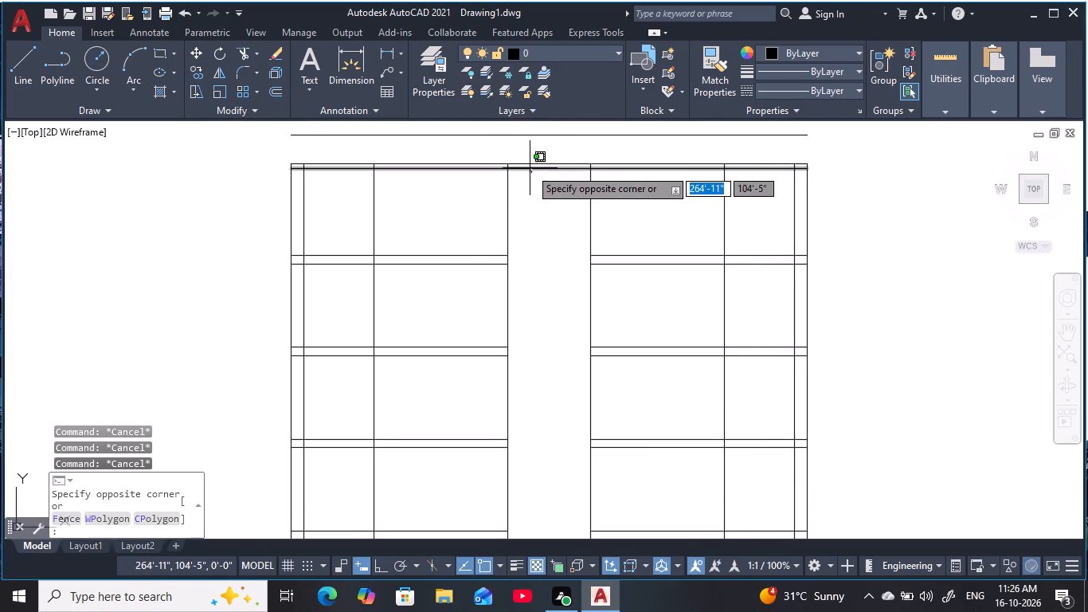
pyautogui.click(530, 168)
pyautogui.press('e')
pyautogui.press('space')
pyautogui.press('Escape')
pyautogui.press('Escape')
pyautogui.press('Escape')
pyautogui.press('Escape')
pyautogui.press('Escape')
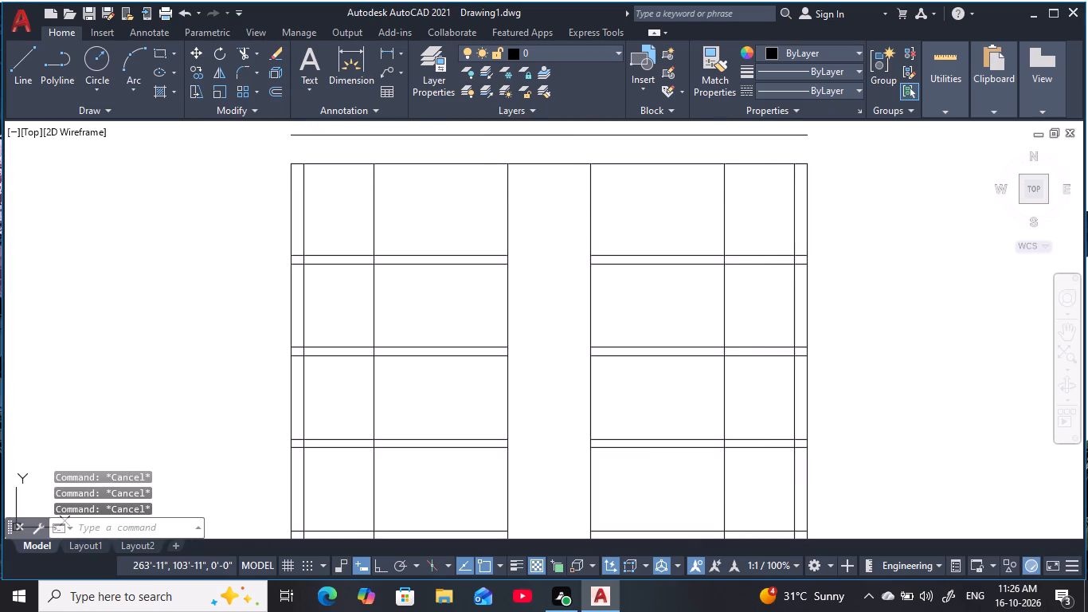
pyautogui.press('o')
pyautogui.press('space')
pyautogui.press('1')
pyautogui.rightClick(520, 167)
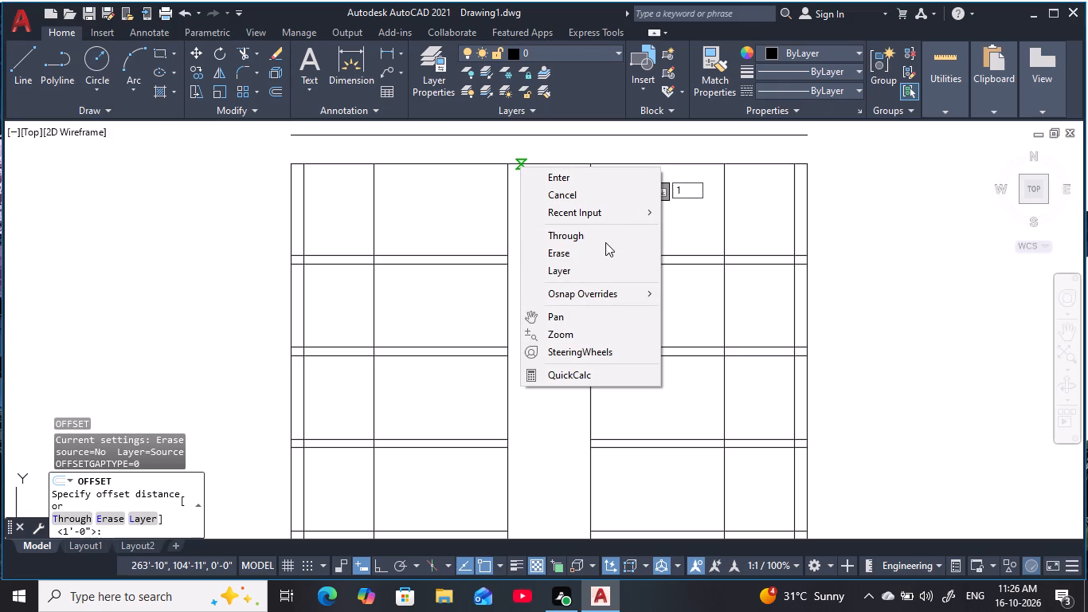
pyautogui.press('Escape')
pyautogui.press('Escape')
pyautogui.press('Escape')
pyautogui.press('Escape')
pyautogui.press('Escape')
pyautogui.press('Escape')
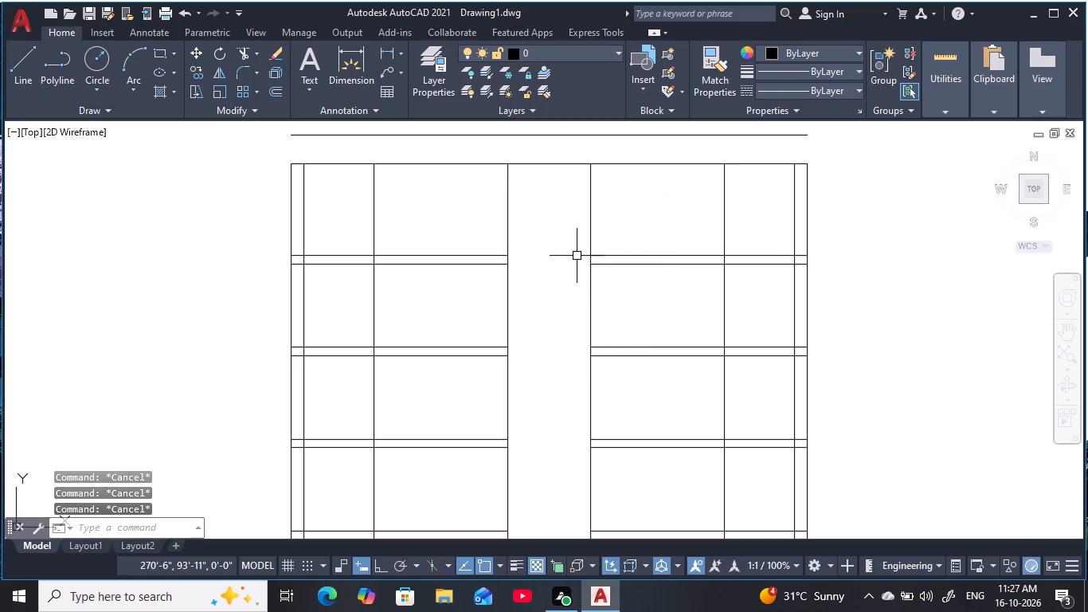
# Offset the grid's top horizontal edge downward by 1'.
pyautogui.write('O 1')
pyautogui.press("'")
pyautogui.press('space')
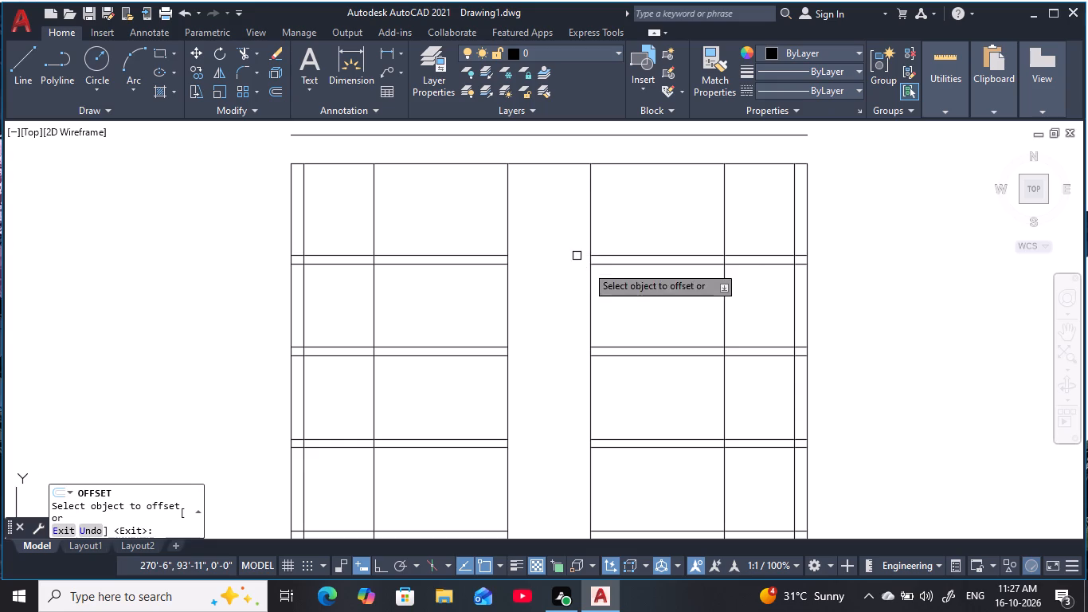
pyautogui.click(572, 165)
pyautogui.click(584, 316)
pyautogui.press('Escape')
pyautogui.press('Escape')
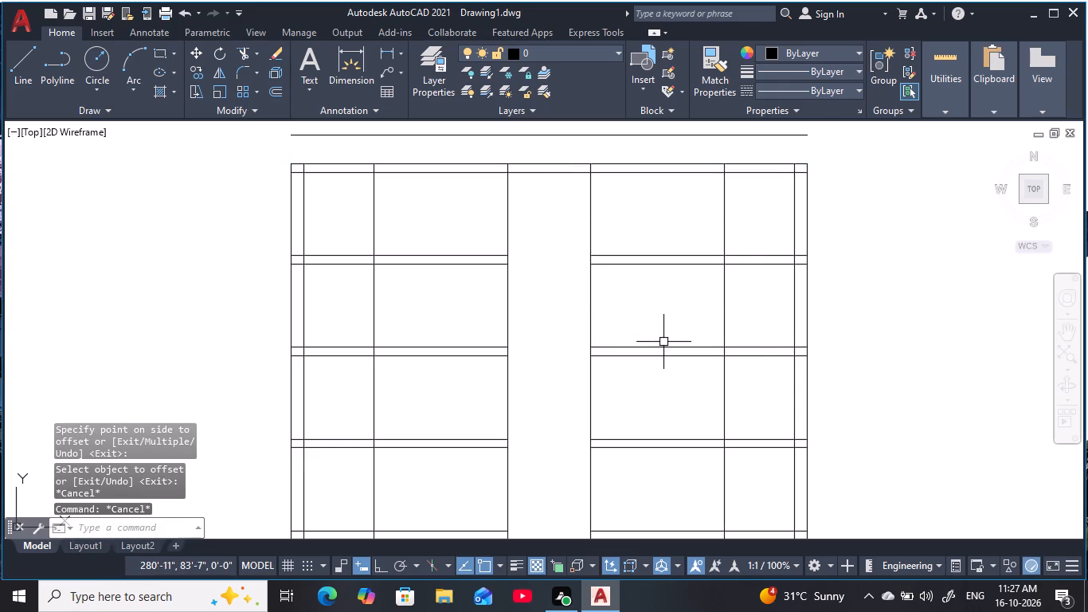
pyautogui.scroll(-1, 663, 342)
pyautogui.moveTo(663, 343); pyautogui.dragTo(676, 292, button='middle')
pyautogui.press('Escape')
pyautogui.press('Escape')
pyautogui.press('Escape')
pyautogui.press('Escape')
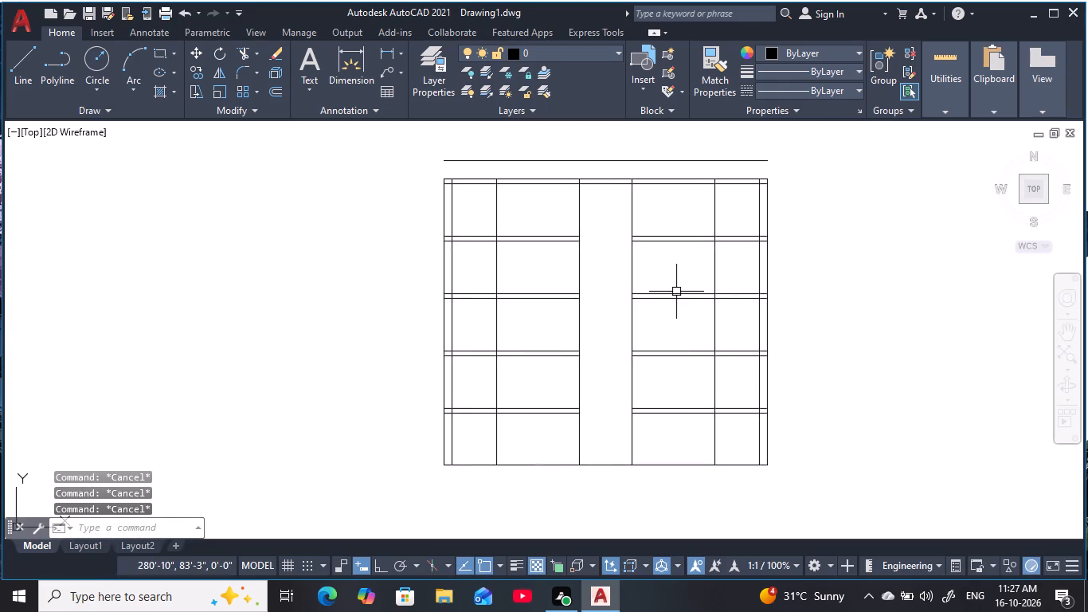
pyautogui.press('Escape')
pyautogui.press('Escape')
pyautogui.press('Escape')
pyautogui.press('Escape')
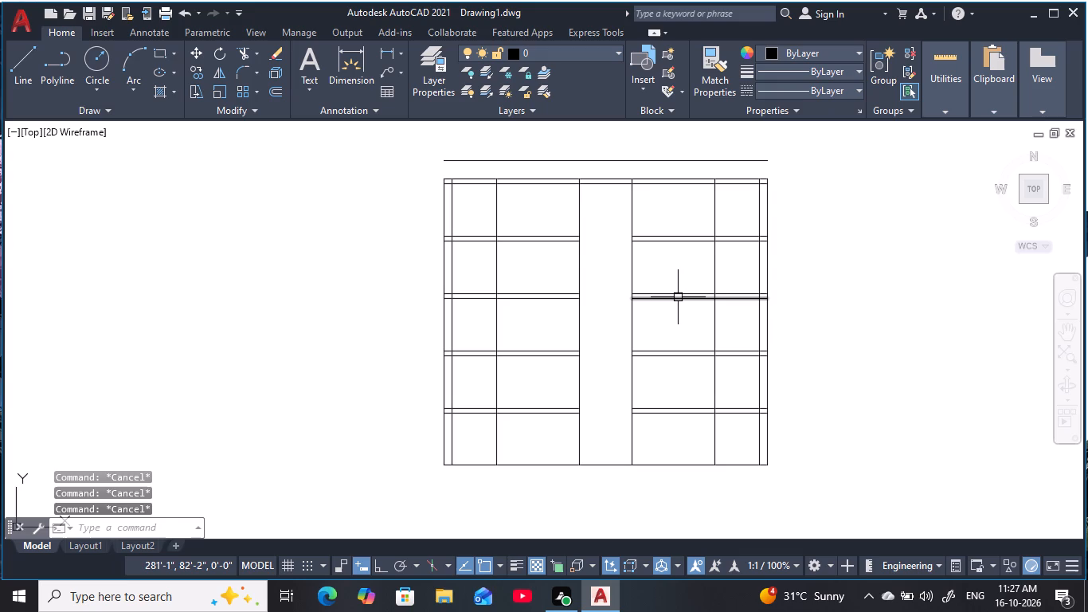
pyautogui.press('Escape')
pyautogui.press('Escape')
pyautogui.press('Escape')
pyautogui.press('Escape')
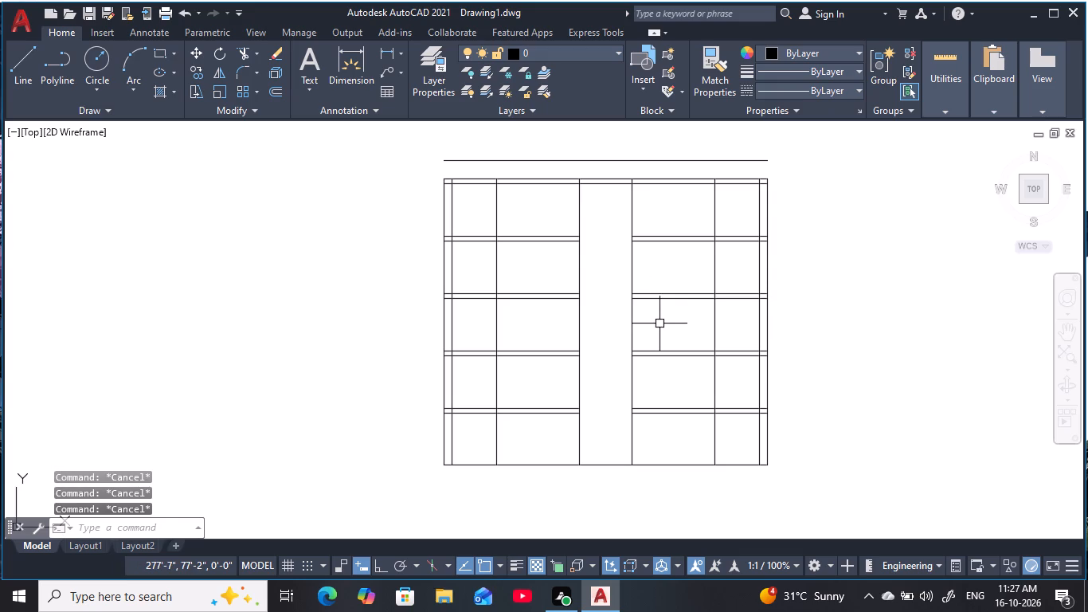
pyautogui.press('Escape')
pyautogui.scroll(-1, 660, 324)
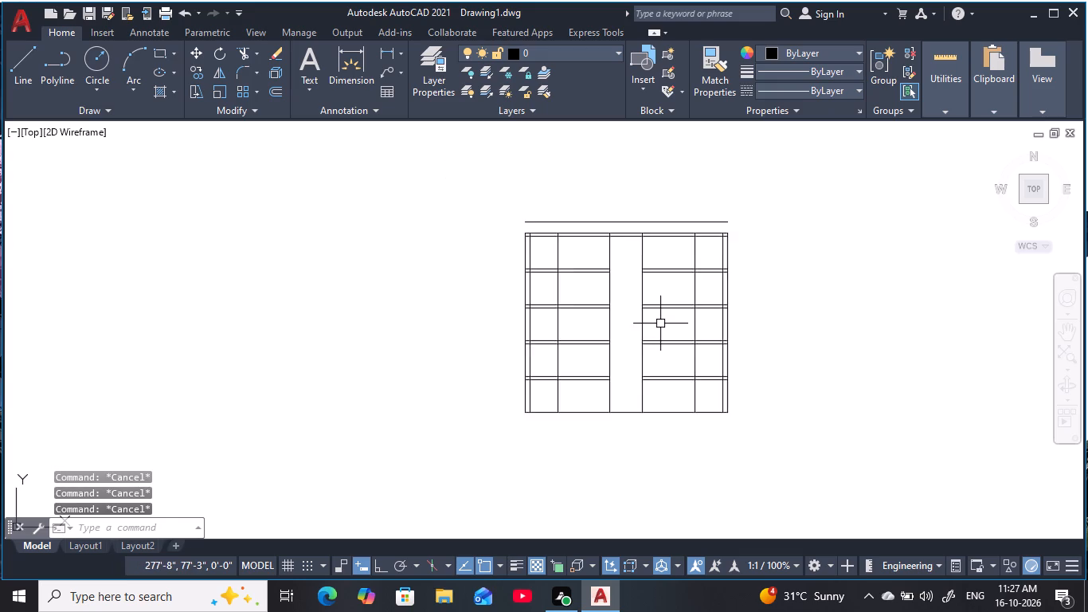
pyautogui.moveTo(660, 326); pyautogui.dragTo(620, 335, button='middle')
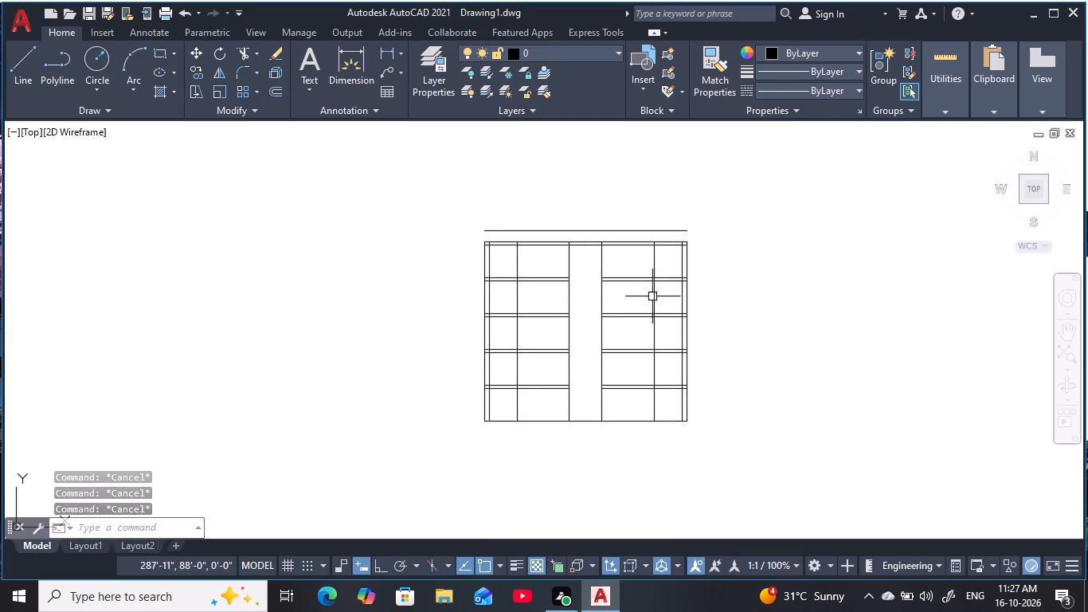
# Trim the lower line of each of the four 1' bands within the wide bay immediately right of the central bay.
pyautogui.scroll(2, 632, 293)
pyautogui.moveTo(616, 293); pyautogui.dragTo(617, 302, button='middle')
pyautogui.press('Escape')
pyautogui.press('Escape')
pyautogui.press('Escape')
pyautogui.press('t')
pyautogui.press('r')
pyautogui.press('space')
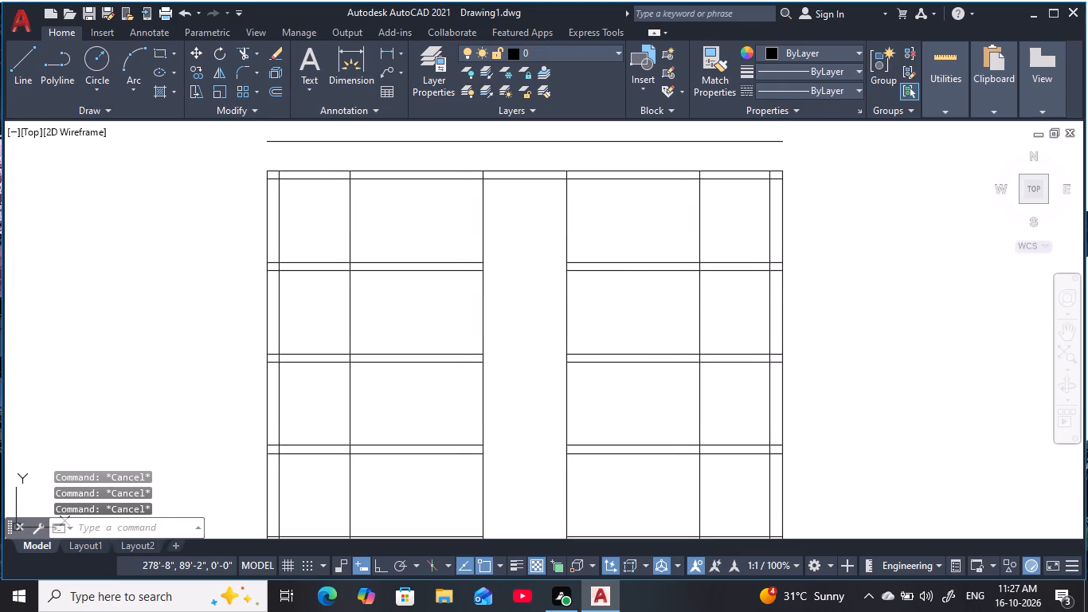
pyautogui.click(636, 273)
pyautogui.moveTo(650, 316); pyautogui.dragTo(669, 247, button='middle')
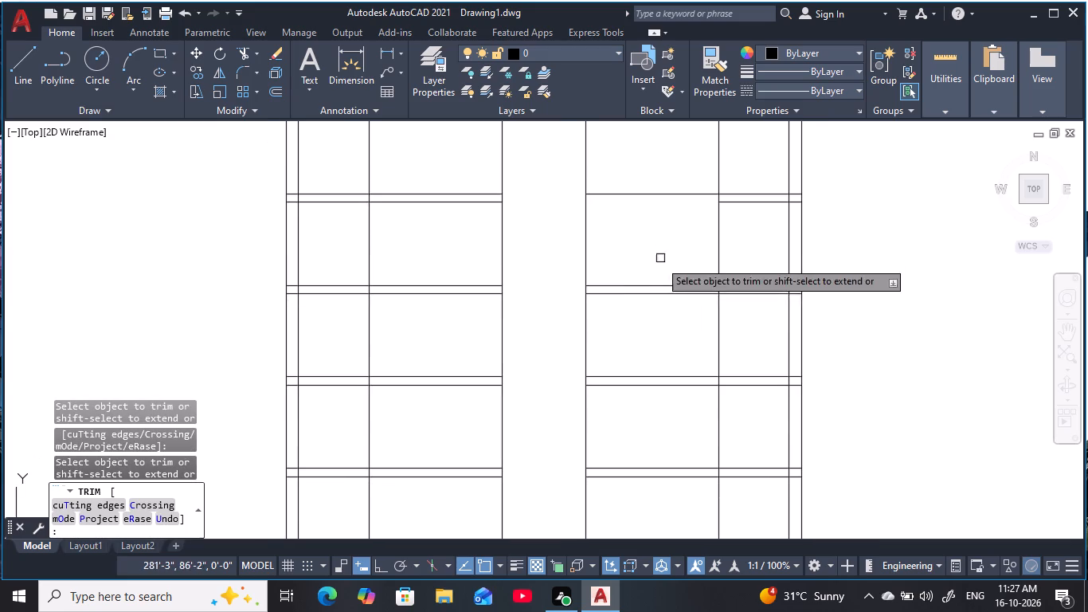
pyautogui.click(640, 298)
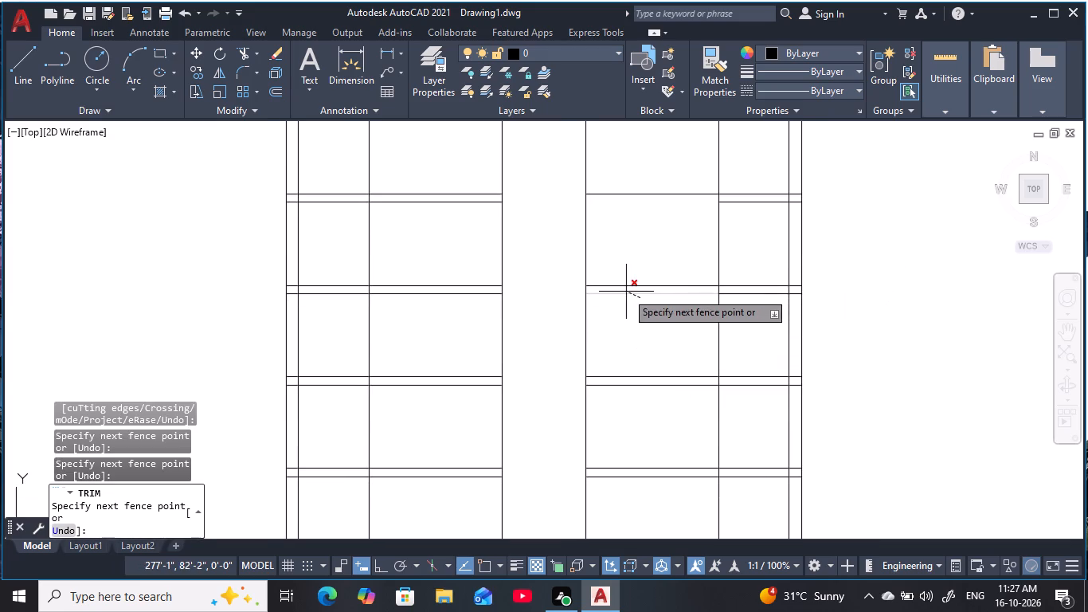
pyautogui.click(626, 292)
pyautogui.click(651, 386)
pyautogui.moveTo(665, 430); pyautogui.dragTo(686, 374, button='middle')
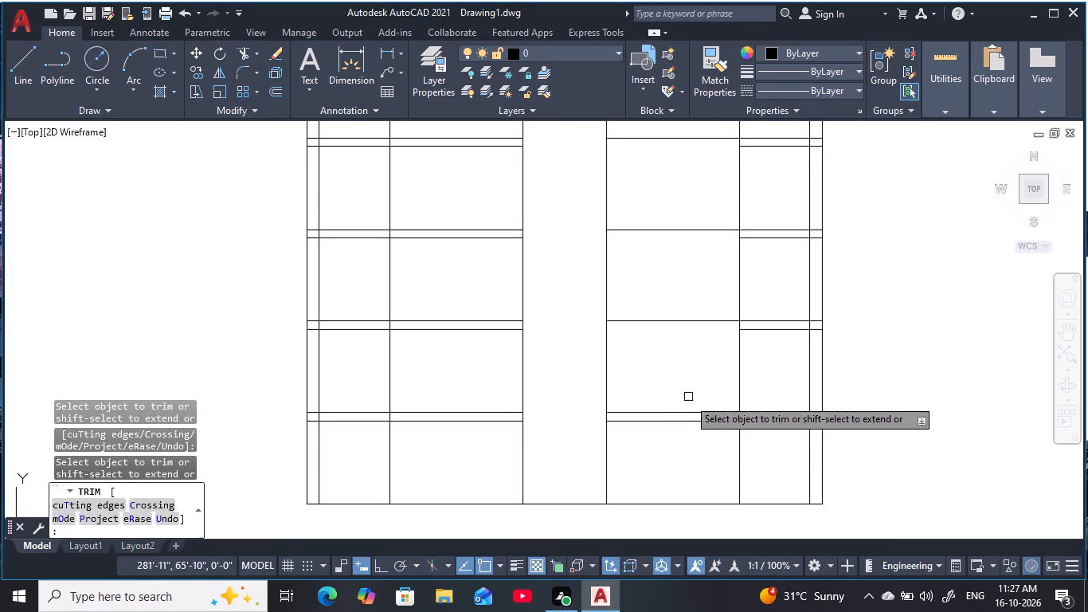
pyautogui.click(683, 421)
# Trim the lower line of each of the four 1' bands within the wide bay immediately left of the central bay.
pyautogui.click(450, 419)
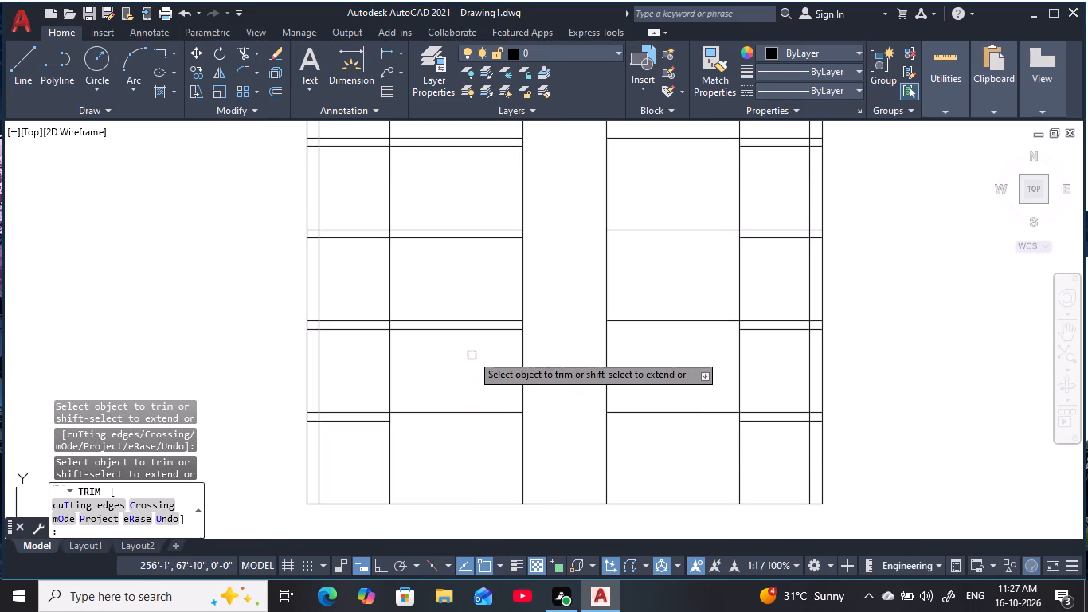
pyautogui.click(468, 327)
pyautogui.click(466, 239)
pyautogui.moveTo(452, 162); pyautogui.dragTo(477, 279, button='middle')
pyautogui.click(475, 267)
pyautogui.scroll(-1, 482, 316)
pyautogui.moveTo(482, 316); pyautogui.dragTo(483, 316, button='middle')
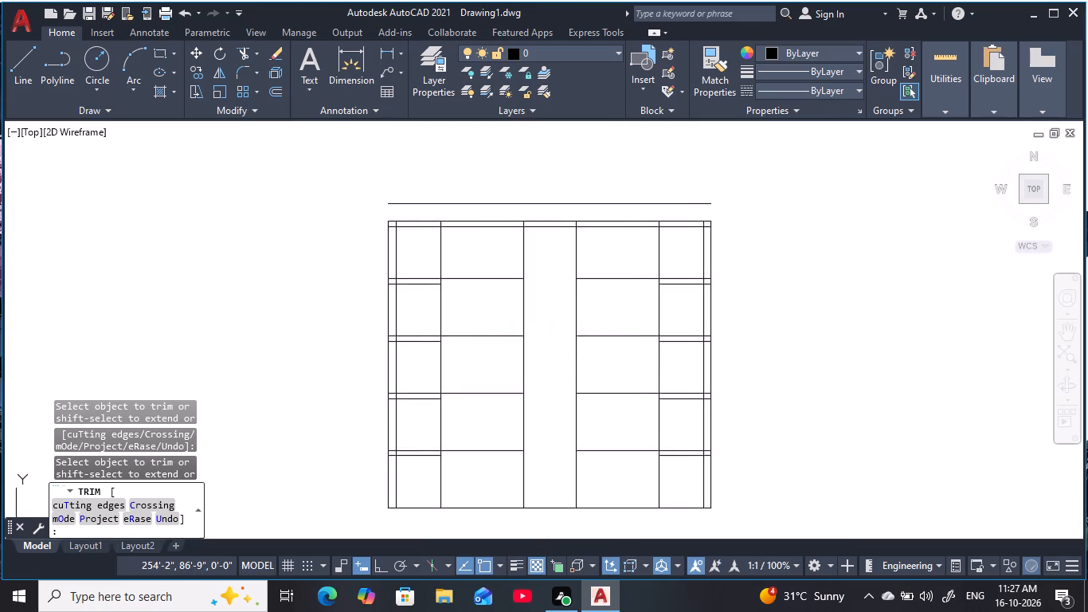
pyautogui.moveTo(483, 316); pyautogui.dragTo(506, 255, button='middle')
pyautogui.press('Escape')
pyautogui.press('Escape')
pyautogui.press('Escape')
pyautogui.press('Escape')
pyautogui.press('Escape')
pyautogui.press('Escape')
pyautogui.press('Escape')
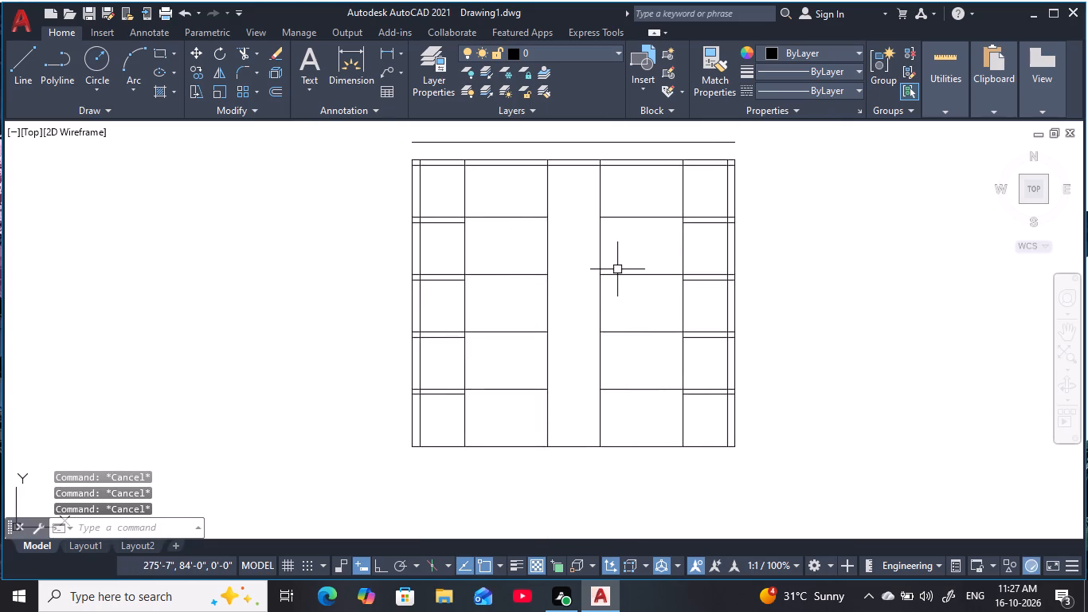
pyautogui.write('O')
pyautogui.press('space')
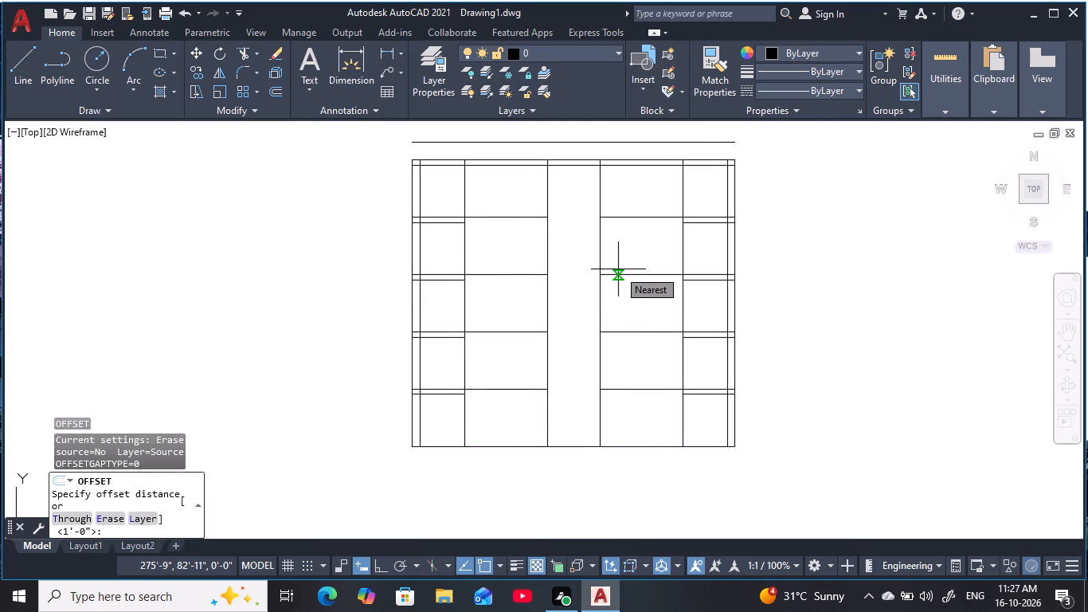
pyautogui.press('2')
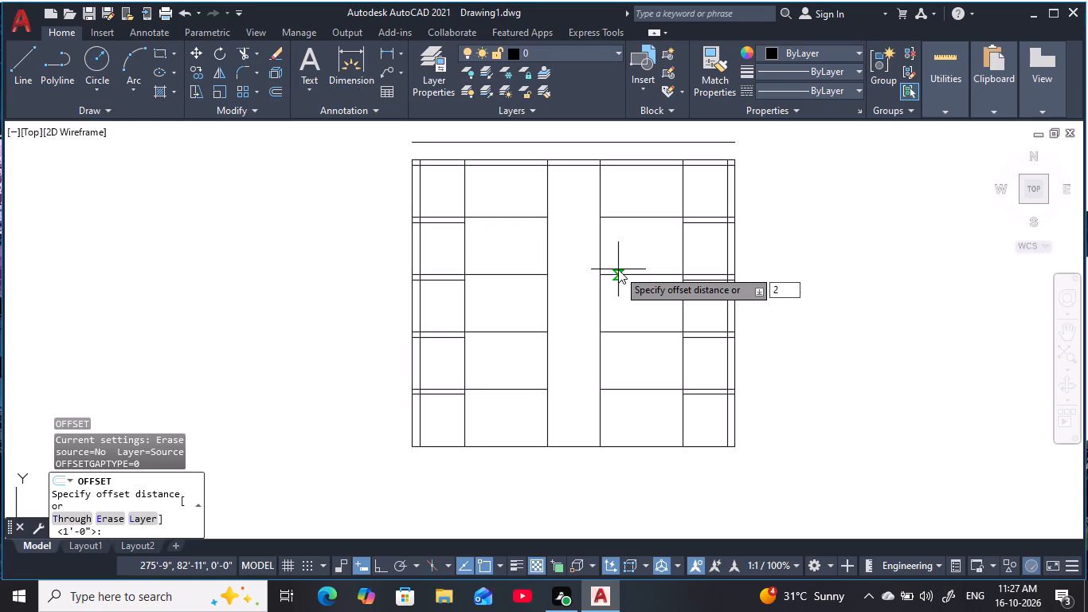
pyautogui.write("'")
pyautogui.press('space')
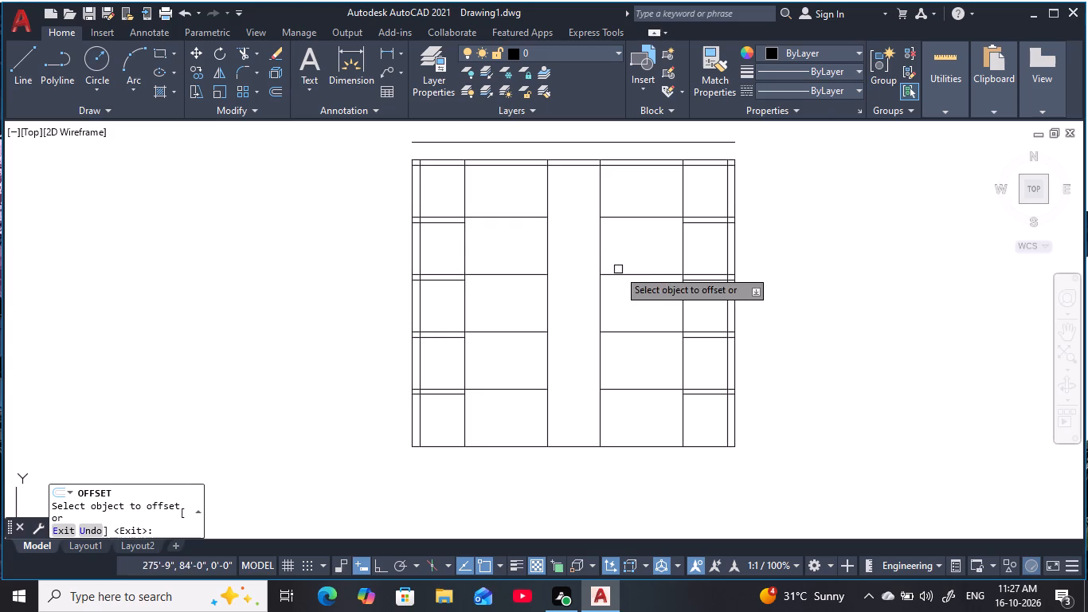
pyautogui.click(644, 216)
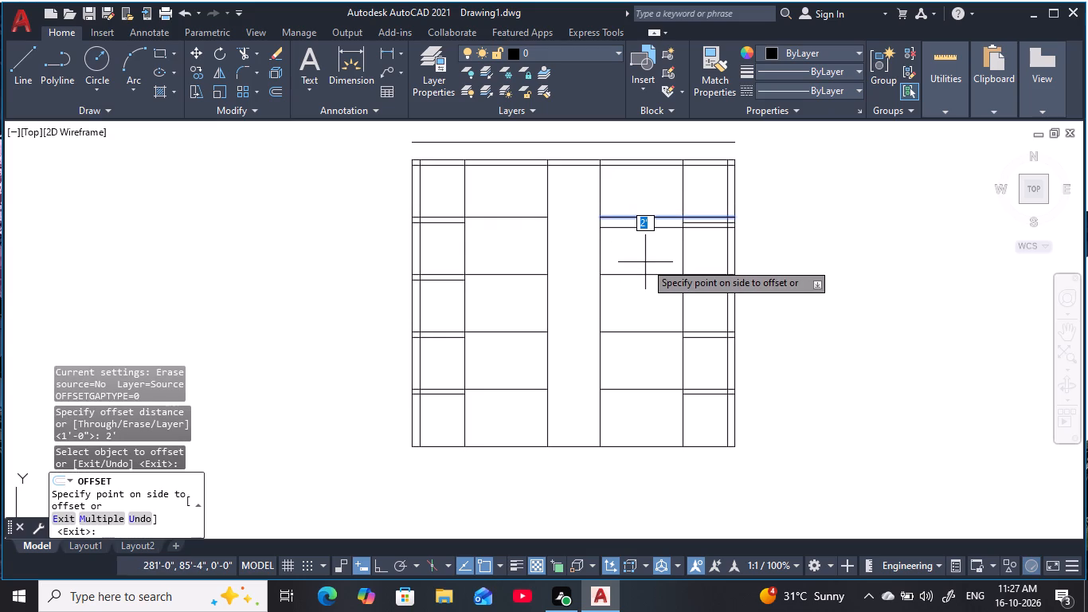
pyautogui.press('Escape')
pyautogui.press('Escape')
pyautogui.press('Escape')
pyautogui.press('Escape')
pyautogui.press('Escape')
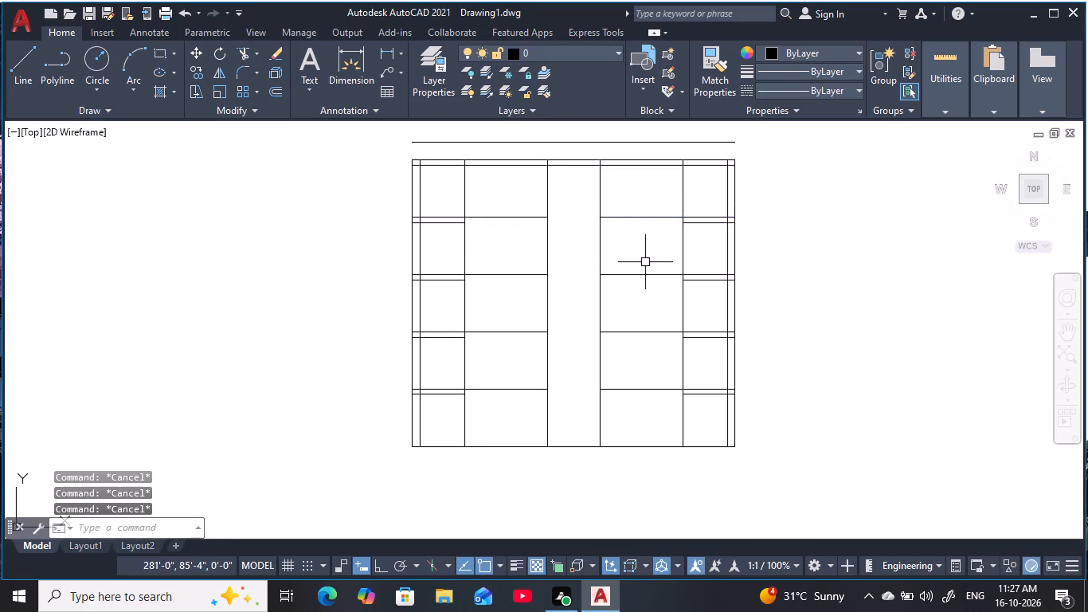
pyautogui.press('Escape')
# Offset the four interior level lines right of the central bay downward by 2'6".
pyautogui.press('o')
pyautogui.press('space')
pyautogui.write("2'6")
pyautogui.press('space')
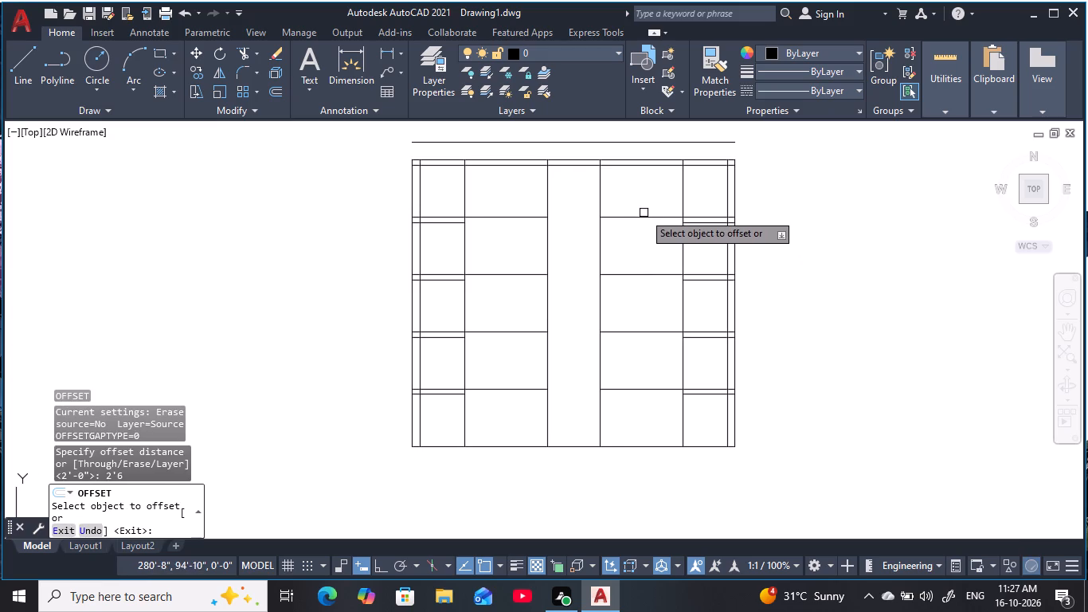
pyautogui.click(644, 214)
pyautogui.click(640, 218)
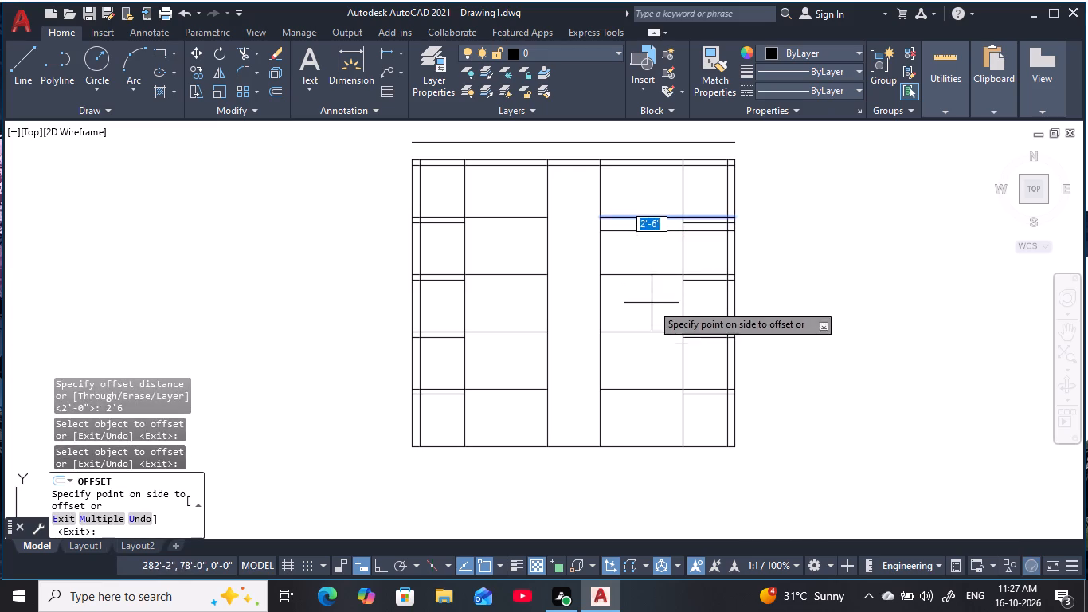
pyautogui.click(652, 308)
pyautogui.click(650, 276)
pyautogui.click(654, 313)
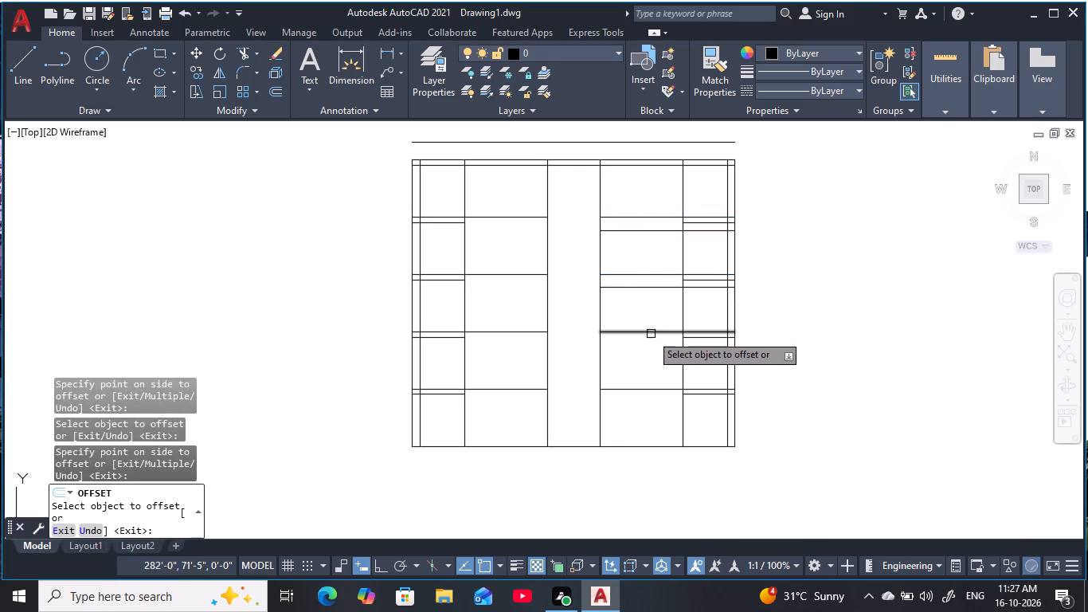
pyautogui.click(651, 332)
pyautogui.click(652, 360)
pyautogui.click(651, 390)
pyautogui.click(644, 428)
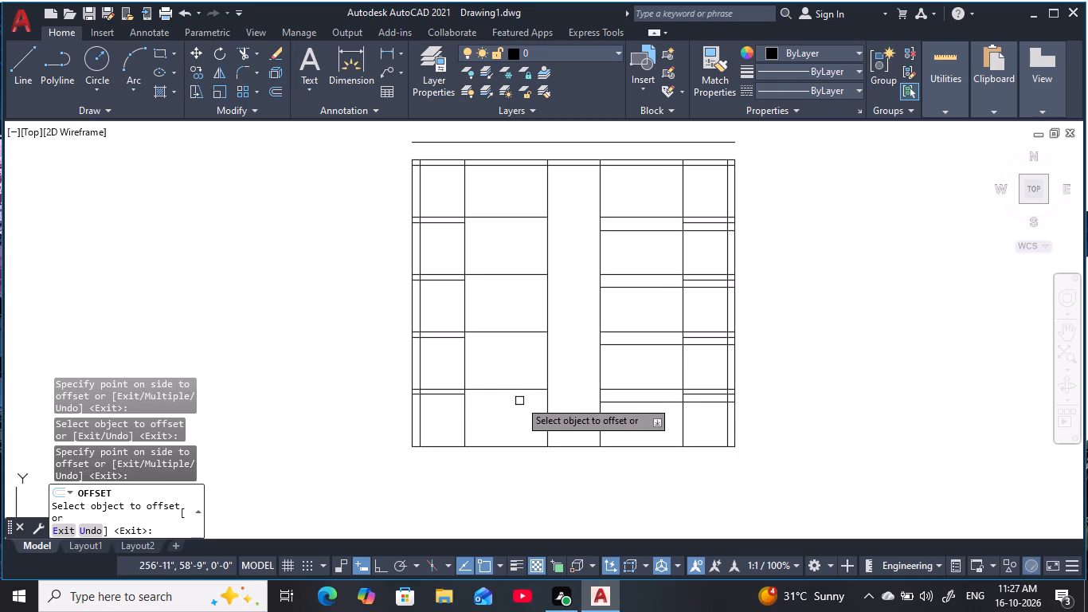
# Offset the four interior level lines left of the central bay downward by 2'6".
pyautogui.click(519, 394)
pyautogui.click(520, 390)
pyautogui.click(527, 415)
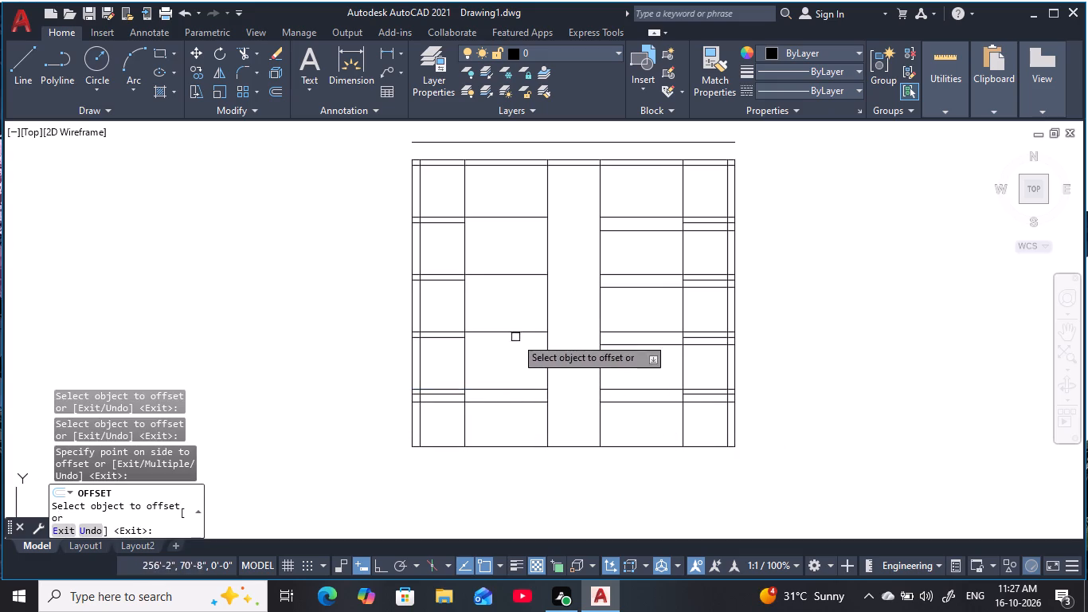
pyautogui.click(513, 334)
pyautogui.click(513, 361)
pyautogui.click(511, 277)
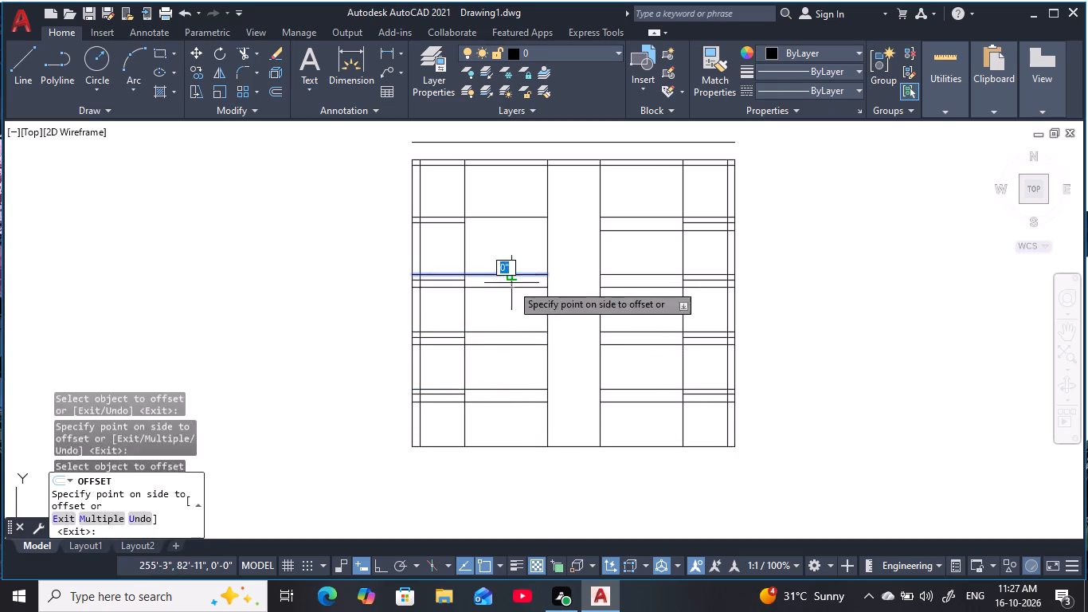
pyautogui.click(516, 312)
pyautogui.click(509, 218)
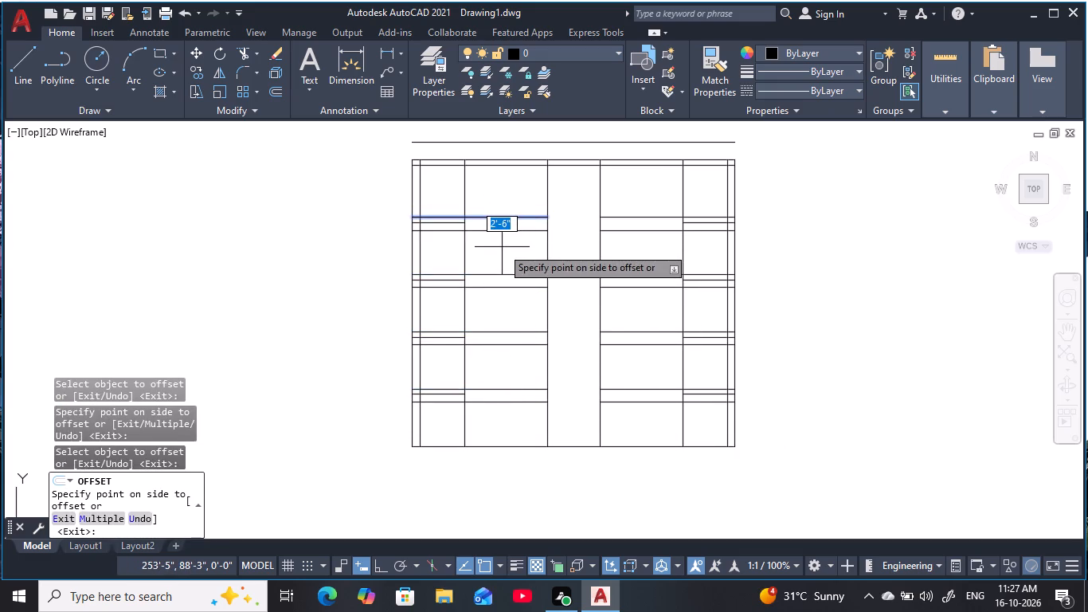
pyautogui.click(502, 247)
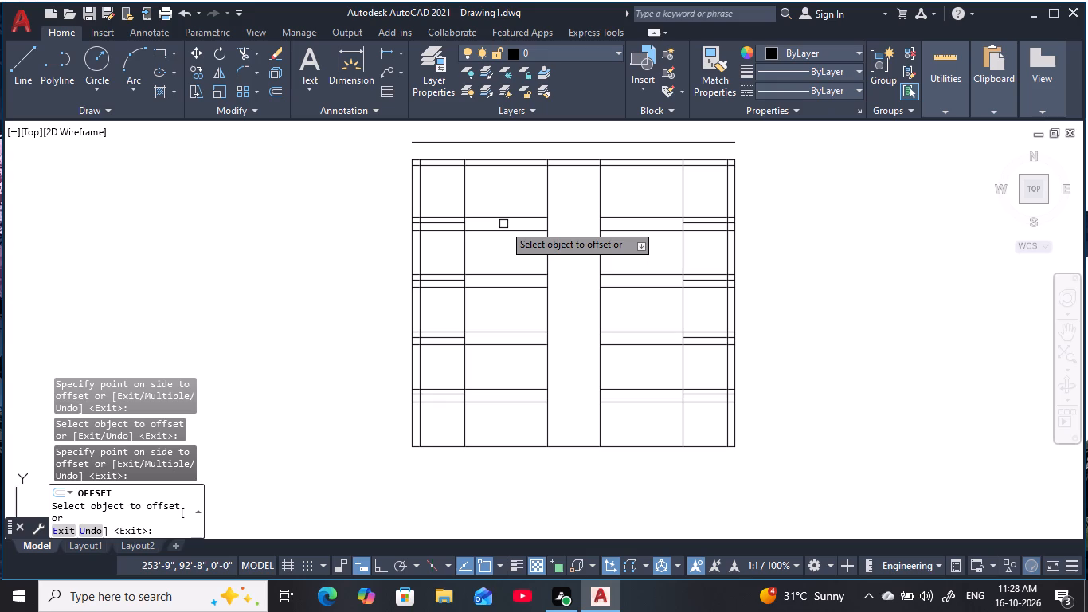
pyautogui.press('Escape')
pyautogui.press('Escape')
pyautogui.press('Escape')
pyautogui.press('Escape')
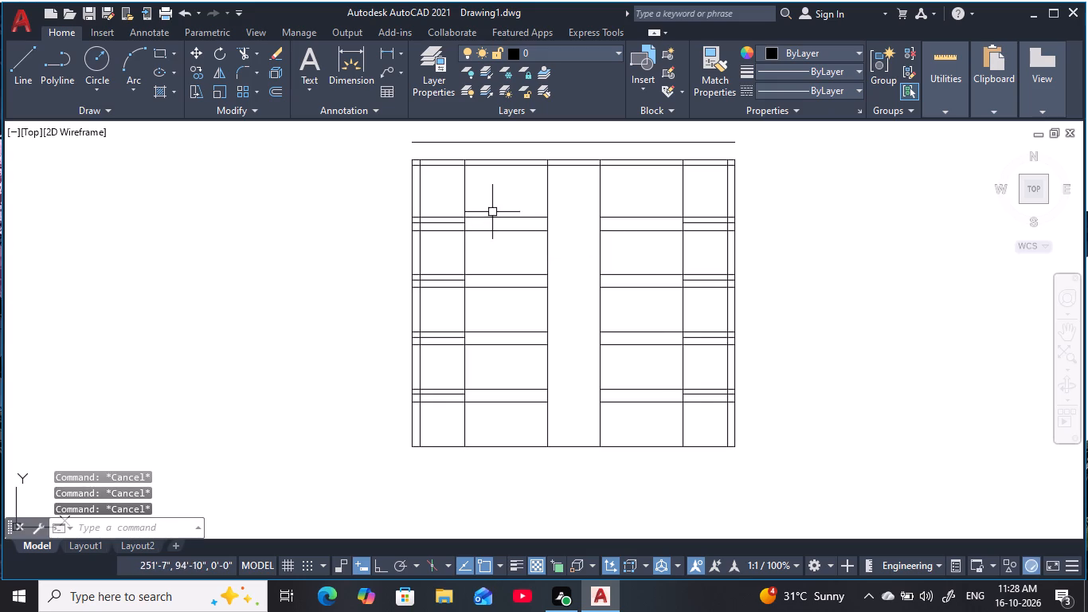
pyautogui.press('Escape')
# Trim the four 2'6" offset lines out of the narrower bay beside the grid's left edge strip.
pyautogui.moveTo(492, 212); pyautogui.dragTo(577, 212, button='middle')
pyautogui.press('Escape')
pyautogui.press('Escape')
pyautogui.press('Escape')
pyautogui.press('Escape')
pyautogui.write('TR')
pyautogui.press('space')
pyautogui.click(515, 232)
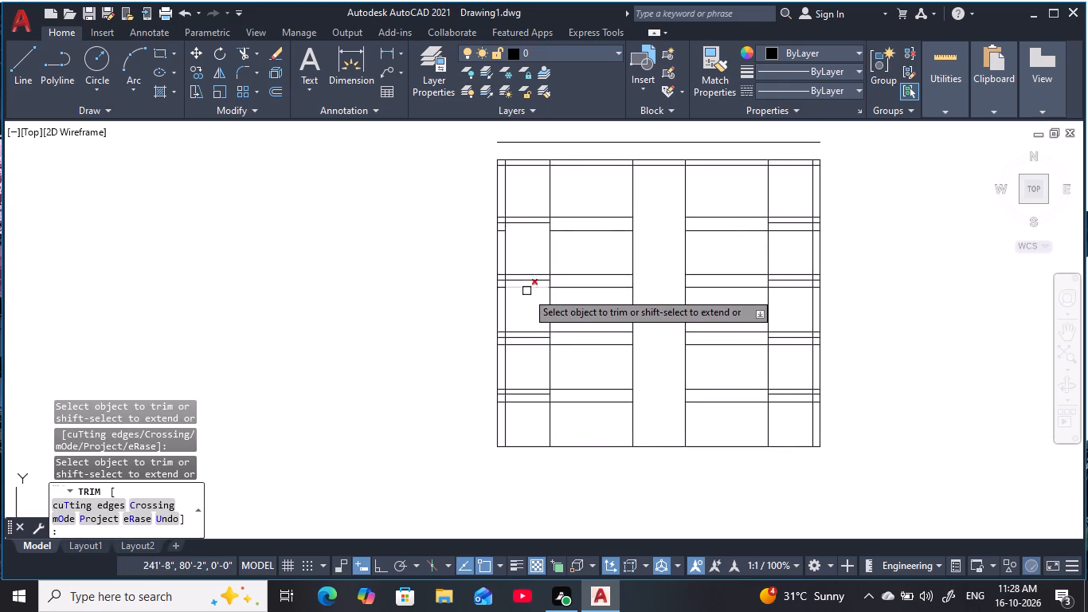
pyautogui.click(526, 289)
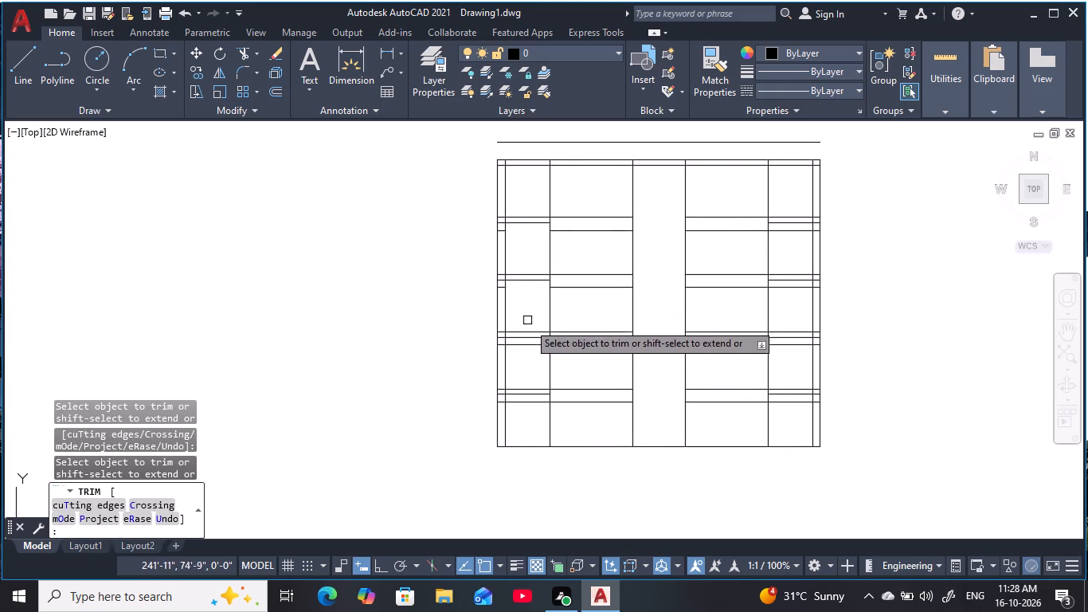
pyautogui.click(526, 347)
pyautogui.click(525, 406)
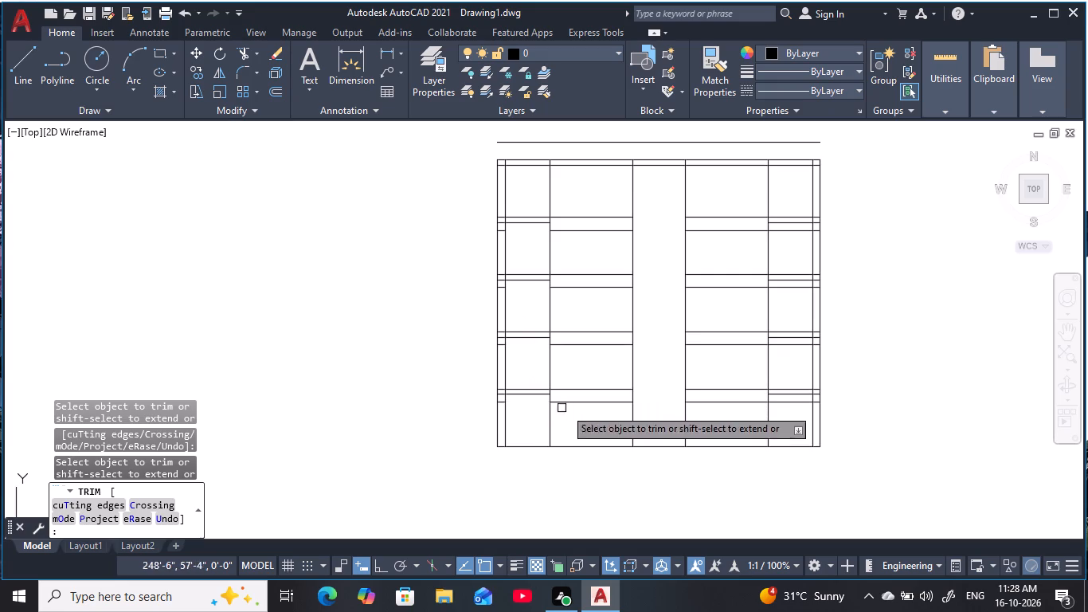
# Trim the four 2'6" offset lines out of the narrower bay beside the grid's right edge strip.
pyautogui.scroll(2, 761, 406)
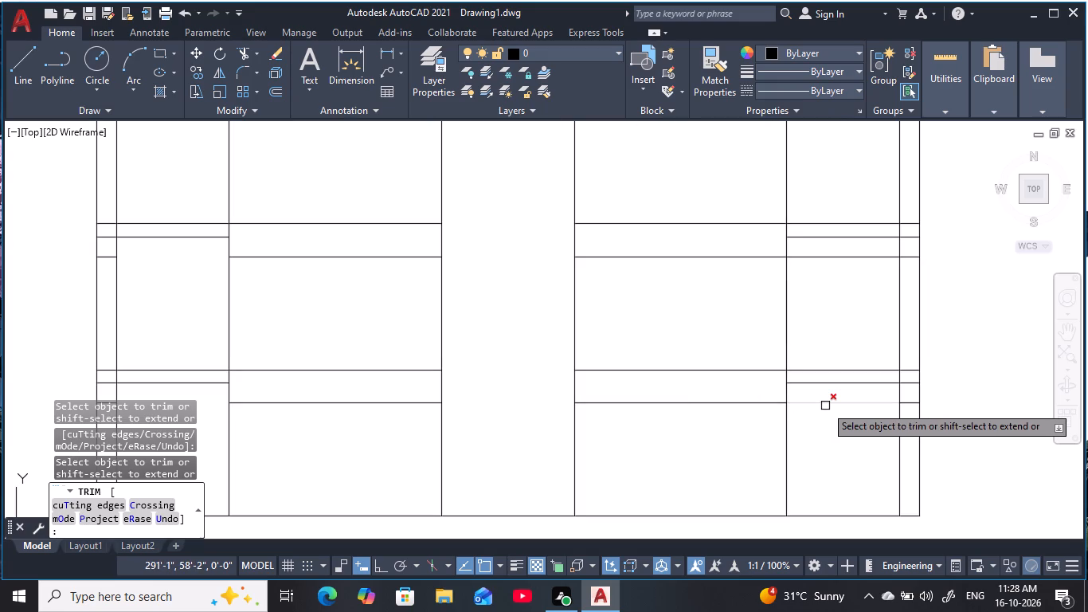
pyautogui.click(825, 406)
pyautogui.click(824, 257)
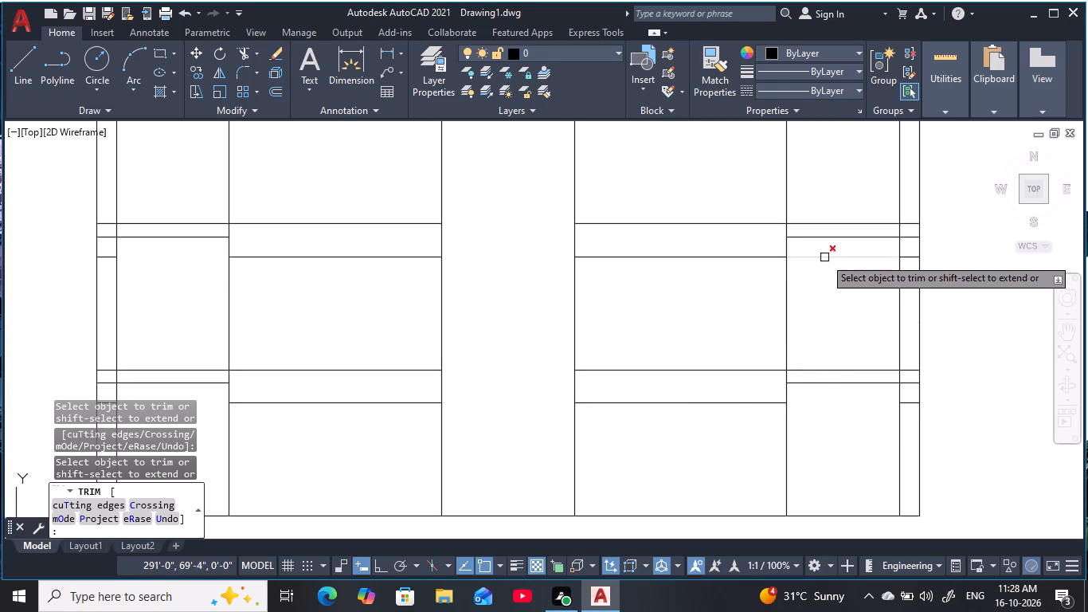
pyautogui.scroll(-1, 829, 257)
pyautogui.moveTo(833, 264); pyautogui.dragTo(816, 418, button='middle')
pyautogui.click(804, 324)
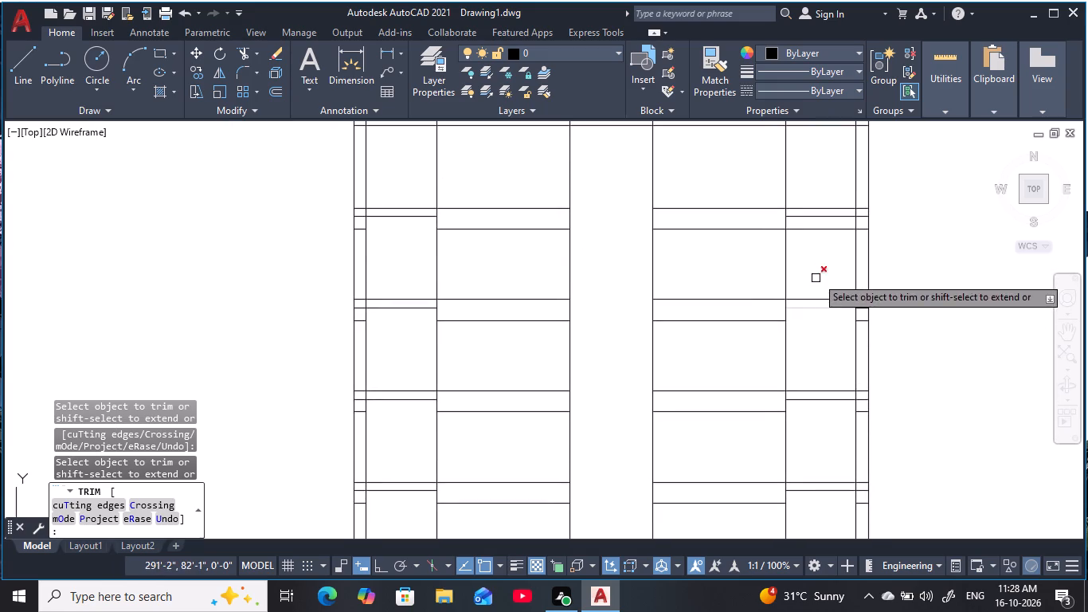
pyautogui.click(818, 234)
pyautogui.scroll(-1, 820, 248)
pyautogui.moveTo(822, 261); pyautogui.dragTo(821, 284, button='middle')
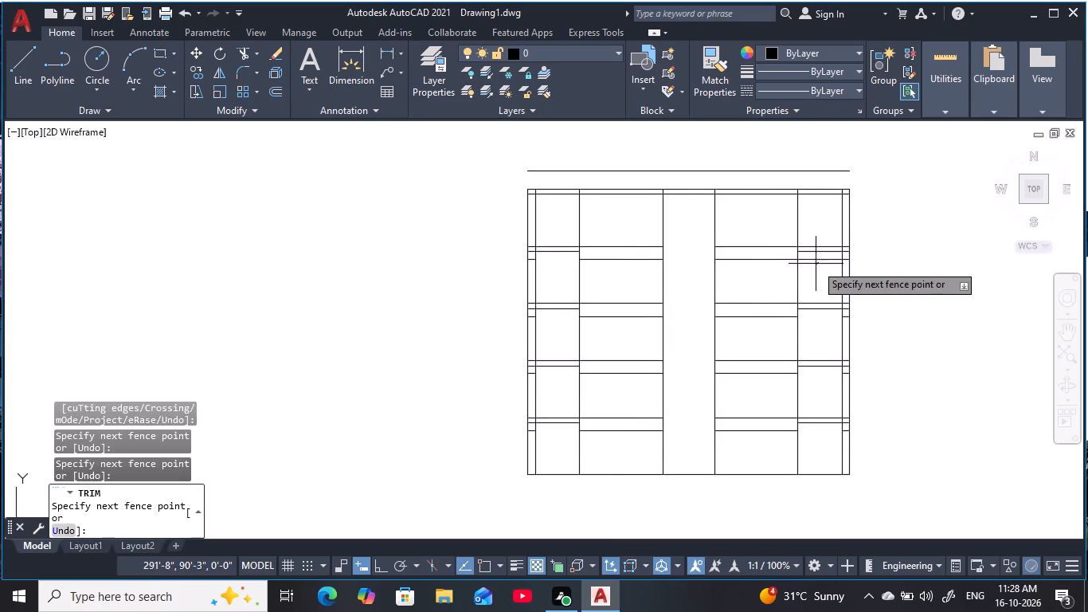
pyautogui.click(811, 259)
pyautogui.scroll(-1, 822, 299)
pyautogui.moveTo(822, 299); pyautogui.dragTo(819, 279, button='middle')
pyautogui.press('Escape')
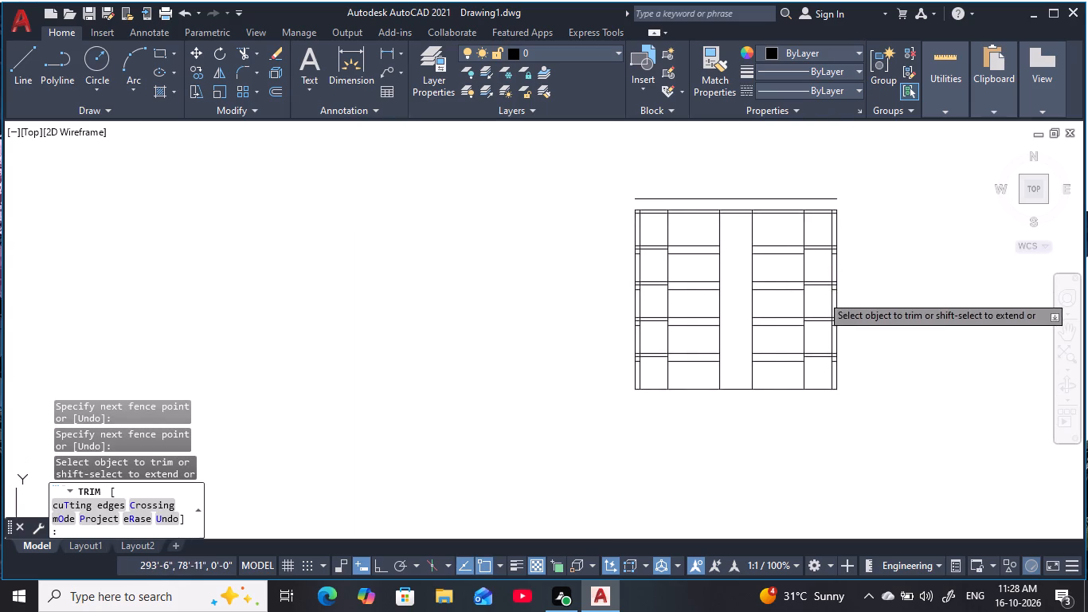
pyautogui.press('Escape')
pyautogui.press('Escape')
pyautogui.press('Escape')
pyautogui.press('Escape')
pyautogui.press('Escape')
pyautogui.press('Escape')
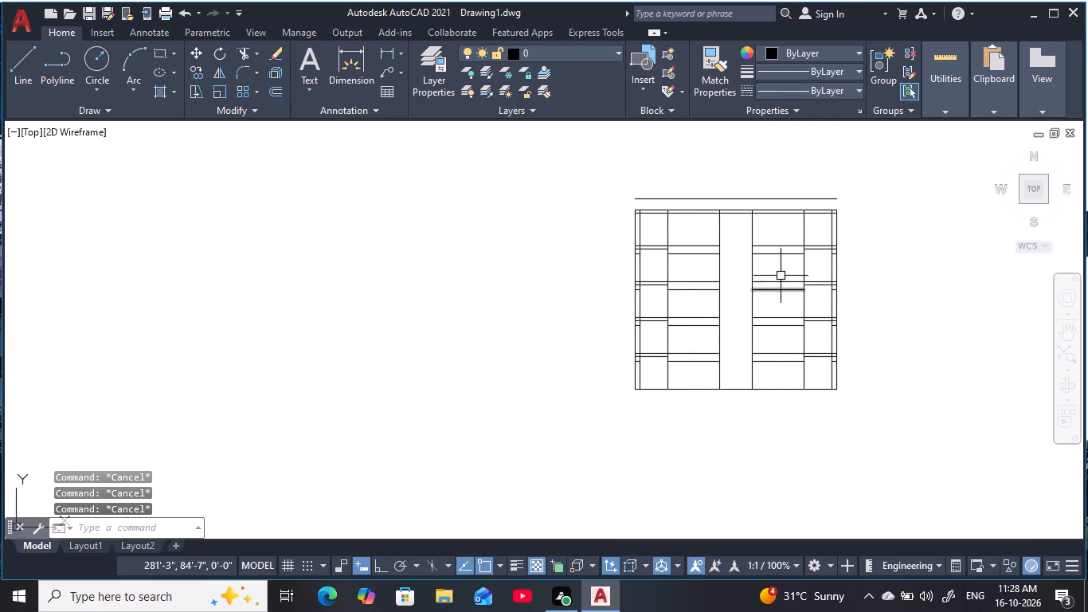
# Offset the two lowest interior level lines on both sides of the central bay upward by 3'6".
pyautogui.scroll(1, 780, 275)
pyautogui.moveTo(779, 275); pyautogui.dragTo(780, 317, button='middle')
pyautogui.scroll(1, 780, 317)
pyautogui.press('Escape')
pyautogui.press('Escape')
pyautogui.press('Escape')
pyautogui.press('Escape')
pyautogui.press('Escape')
pyautogui.moveTo(778, 317); pyautogui.dragTo(788, 286, button='middle')
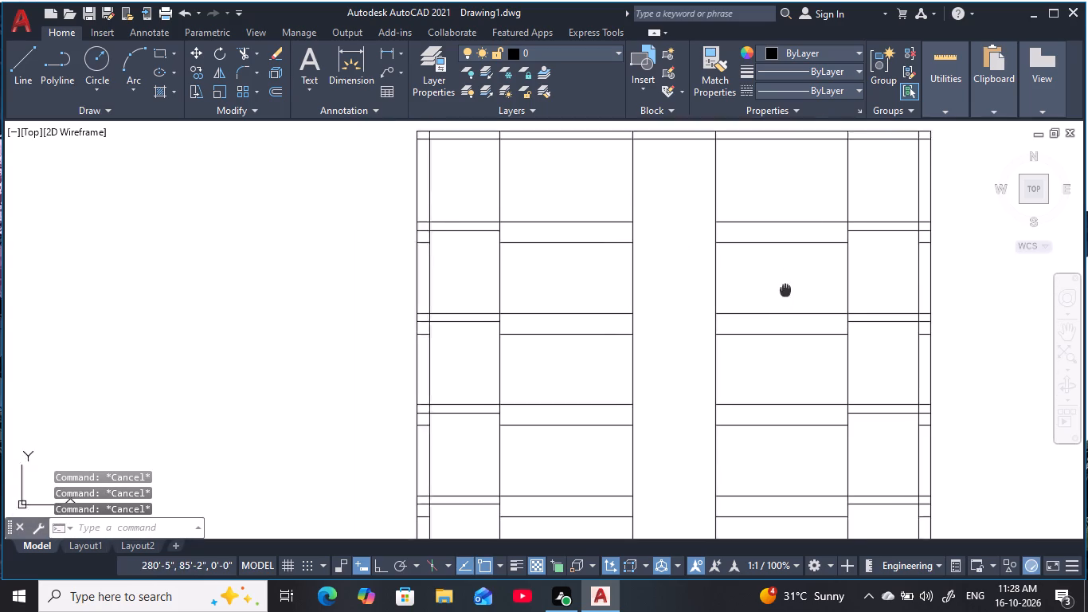
pyautogui.moveTo(788, 286); pyautogui.dragTo(858, 169, button='middle')
pyautogui.press('Escape')
pyautogui.press('Escape')
pyautogui.press('Escape')
pyautogui.moveTo(851, 360); pyautogui.dragTo(816, 365, button='middle')
pyautogui.press('Escape')
pyautogui.press('Escape')
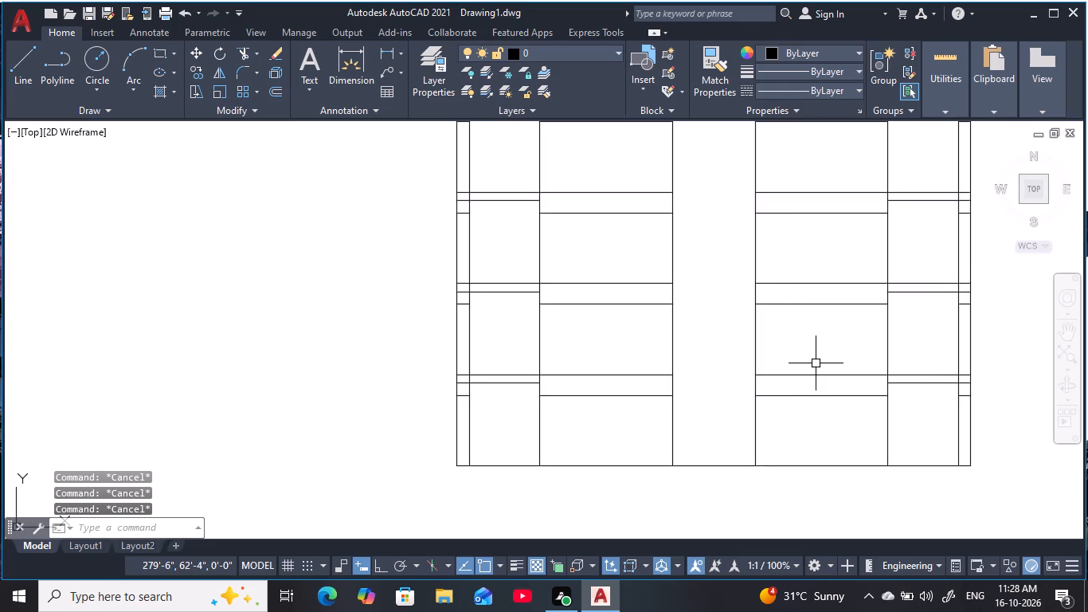
pyautogui.write("O 3'6")
pyautogui.press('space')
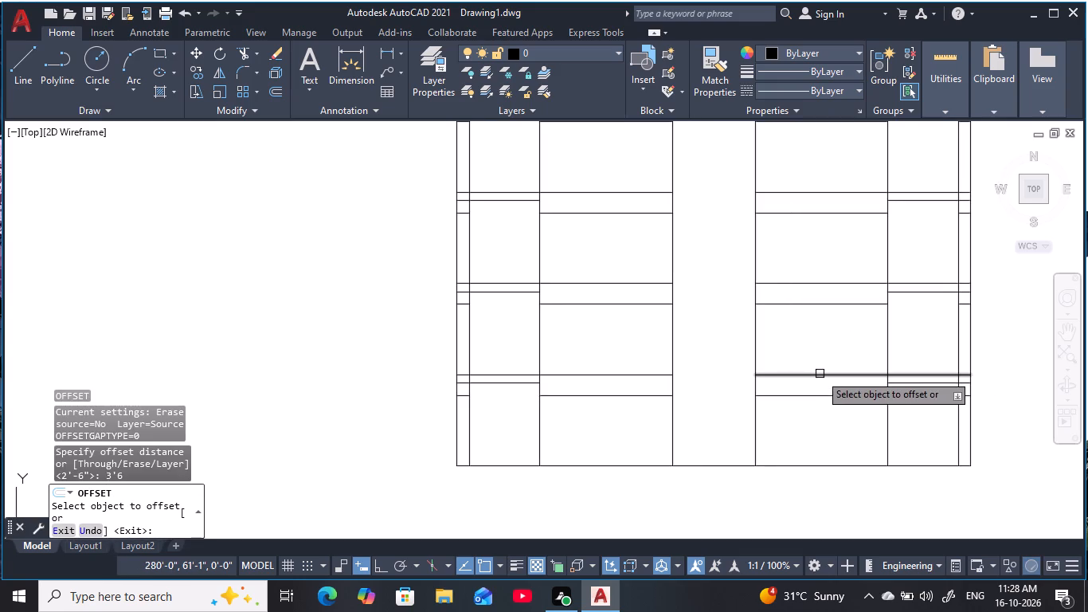
pyautogui.click(820, 374)
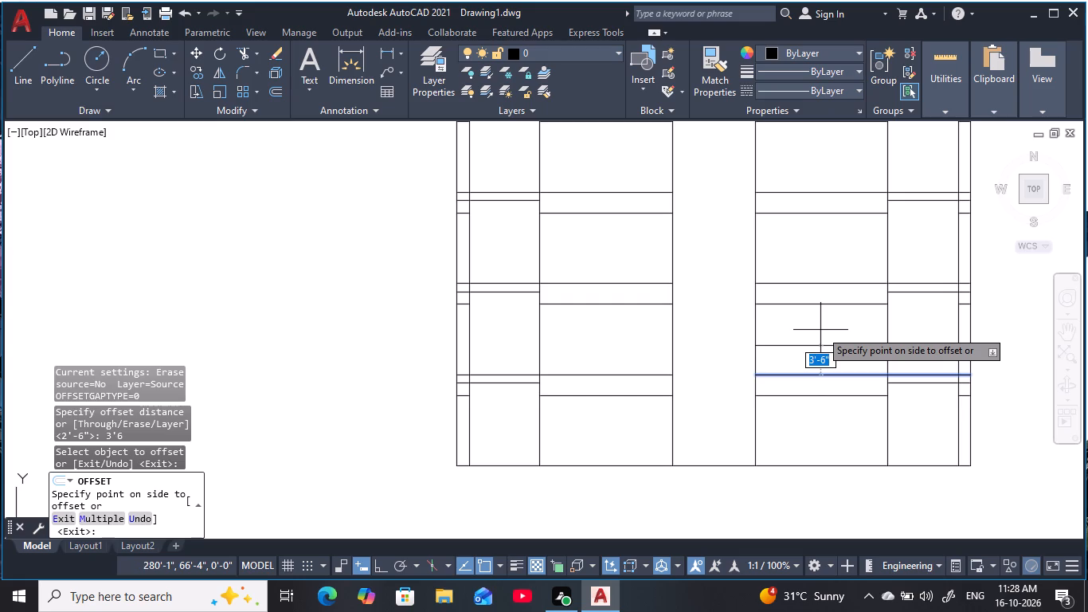
pyautogui.click(820, 330)
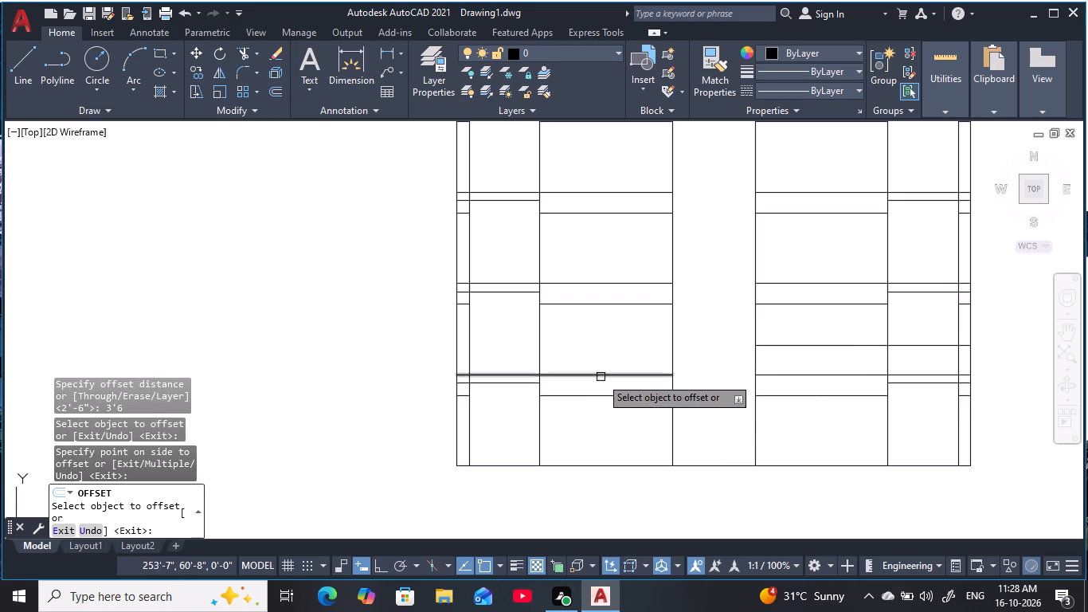
pyautogui.click(601, 377)
pyautogui.click(599, 331)
pyautogui.click(609, 284)
pyautogui.click(615, 245)
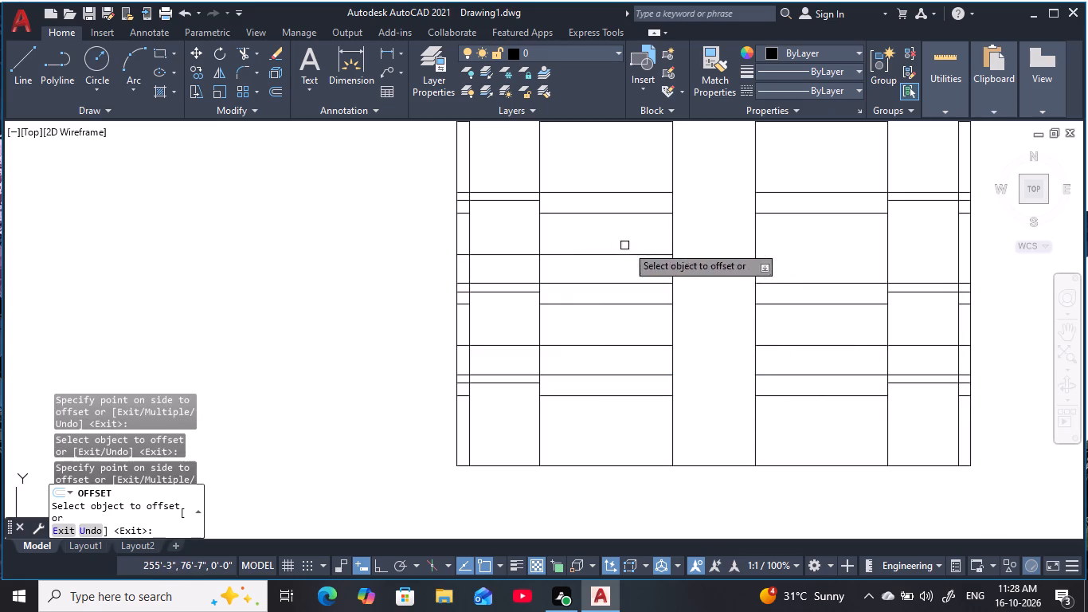
pyautogui.click(808, 288)
pyautogui.click(808, 245)
# Offset the two upper interior level lines on both sides of the central bay upward by 3'6".
pyautogui.moveTo(804, 242); pyautogui.dragTo(804, 245, button='middle')
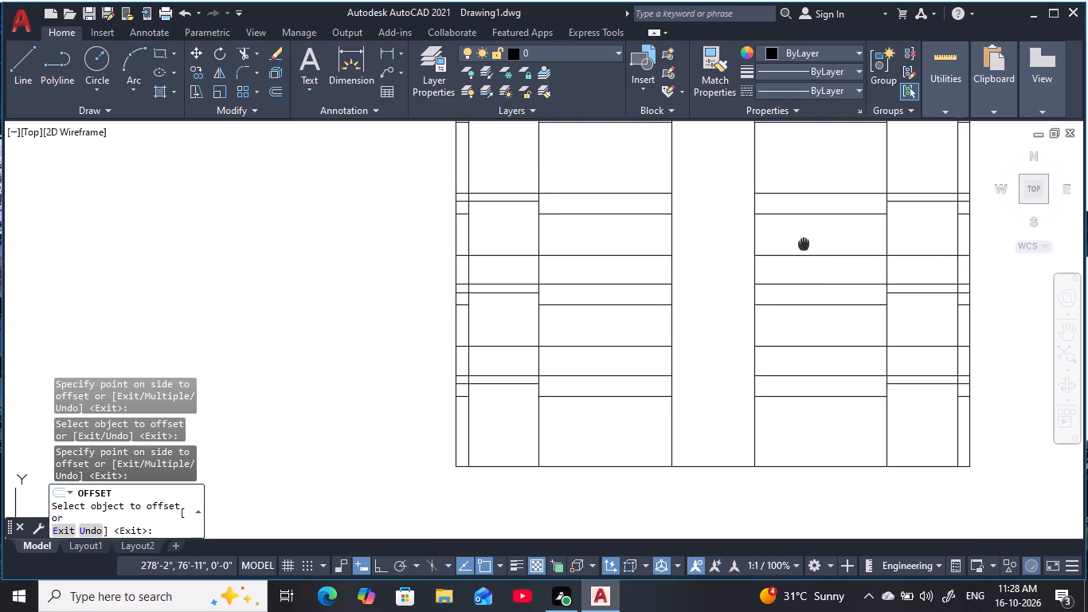
pyautogui.moveTo(804, 245); pyautogui.dragTo(772, 388, button='middle')
pyautogui.click(789, 337)
pyautogui.click(795, 283)
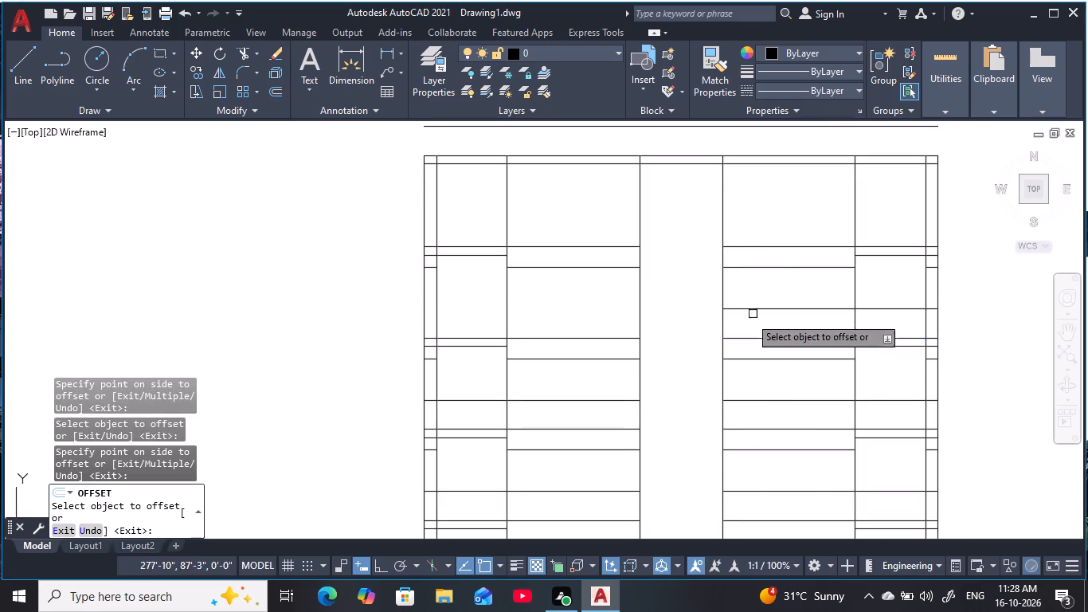
pyautogui.click(620, 340)
pyautogui.click(615, 293)
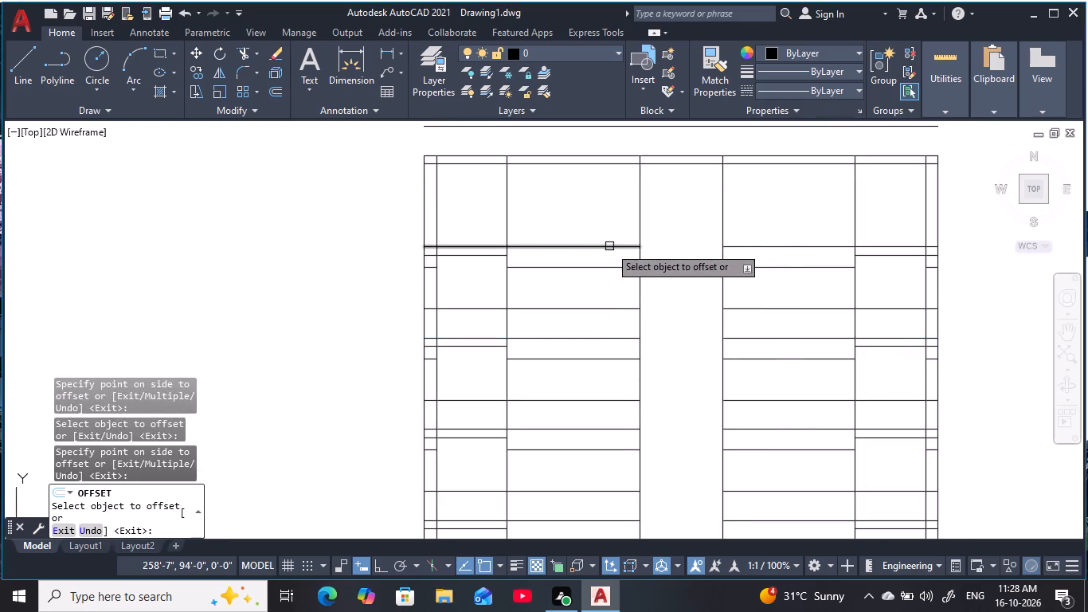
pyautogui.click(609, 246)
pyautogui.click(597, 193)
pyautogui.click(772, 249)
pyautogui.click(765, 206)
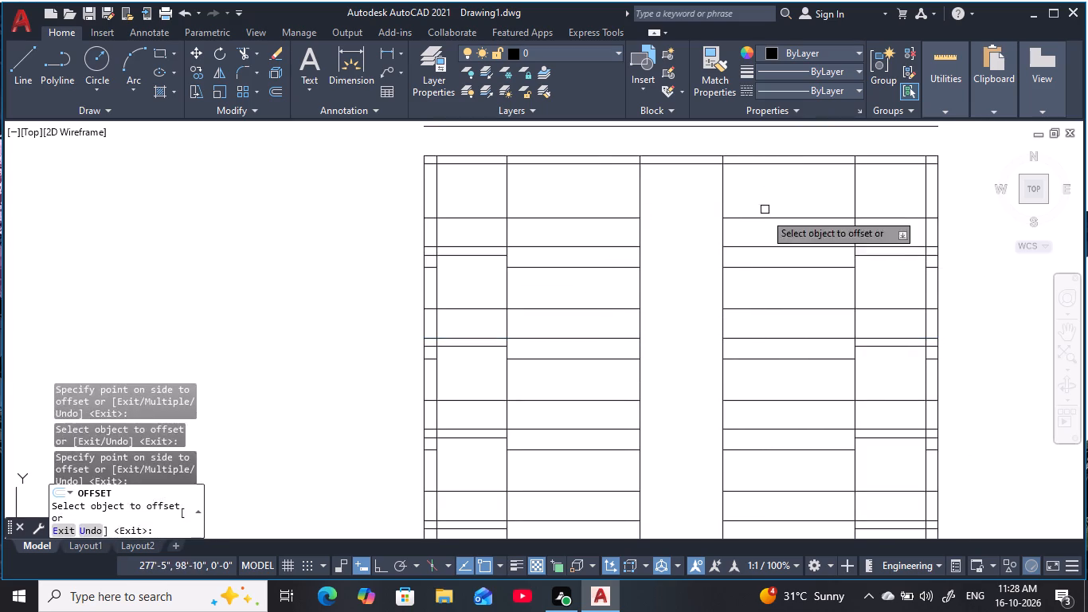
pyautogui.press('Escape')
pyautogui.press('Escape')
pyautogui.press('Escape')
pyautogui.press('Escape')
pyautogui.press('Escape')
pyautogui.press('Escape')
# Trim the eight 3'6" offset lines out of the narrower bays beside the grid's left and right edge strips.
pyautogui.write('TR')
pyautogui.press('space')
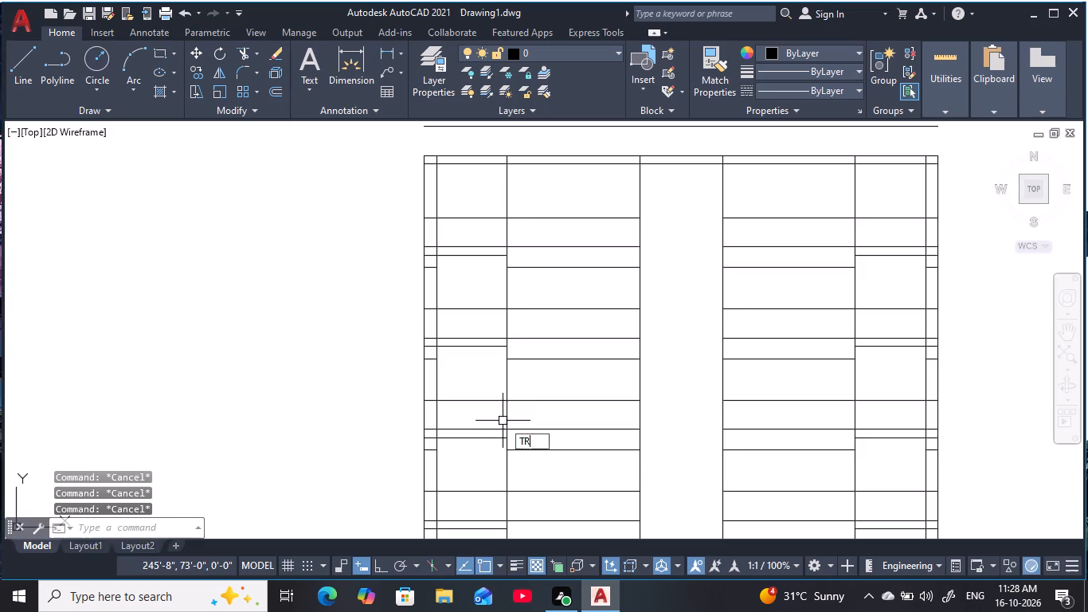
pyautogui.click(464, 218)
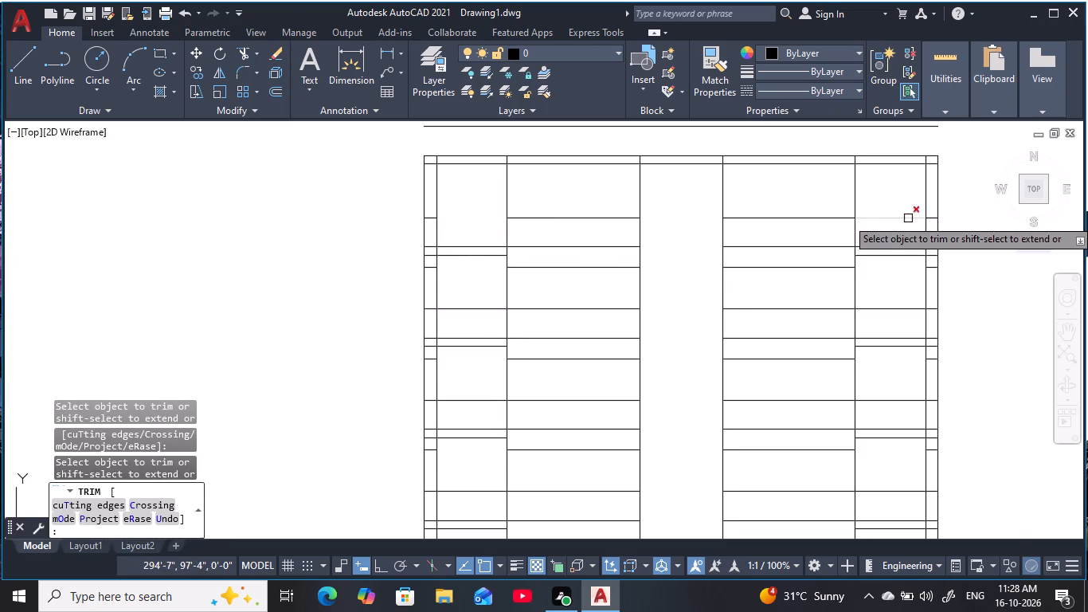
pyautogui.click(908, 218)
pyautogui.click(913, 310)
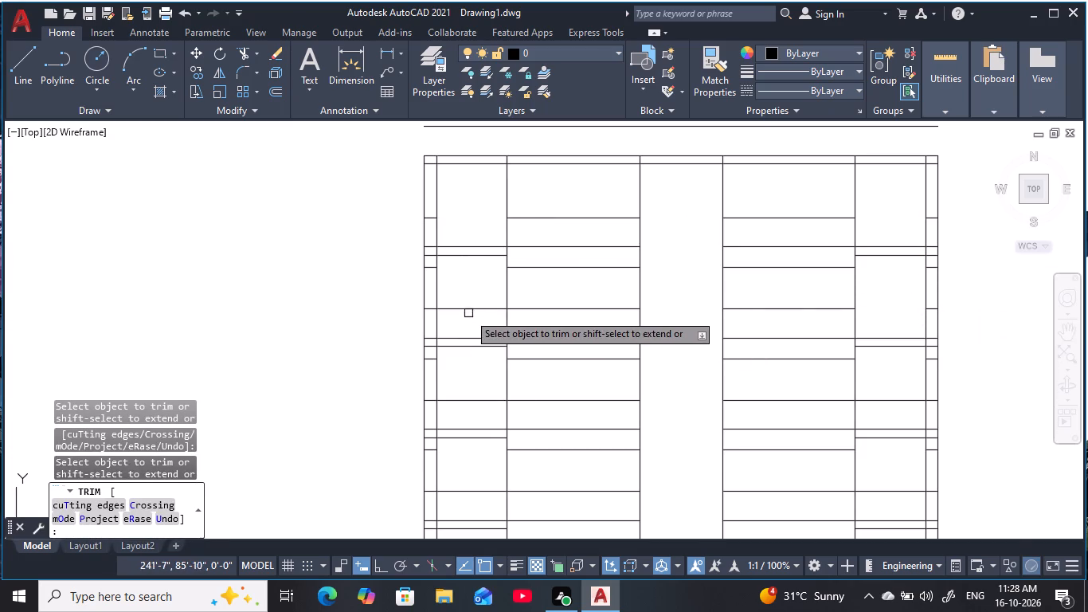
pyautogui.click(469, 310)
pyautogui.moveTo(681, 429); pyautogui.dragTo(688, 352, button='middle')
pyautogui.click(893, 322)
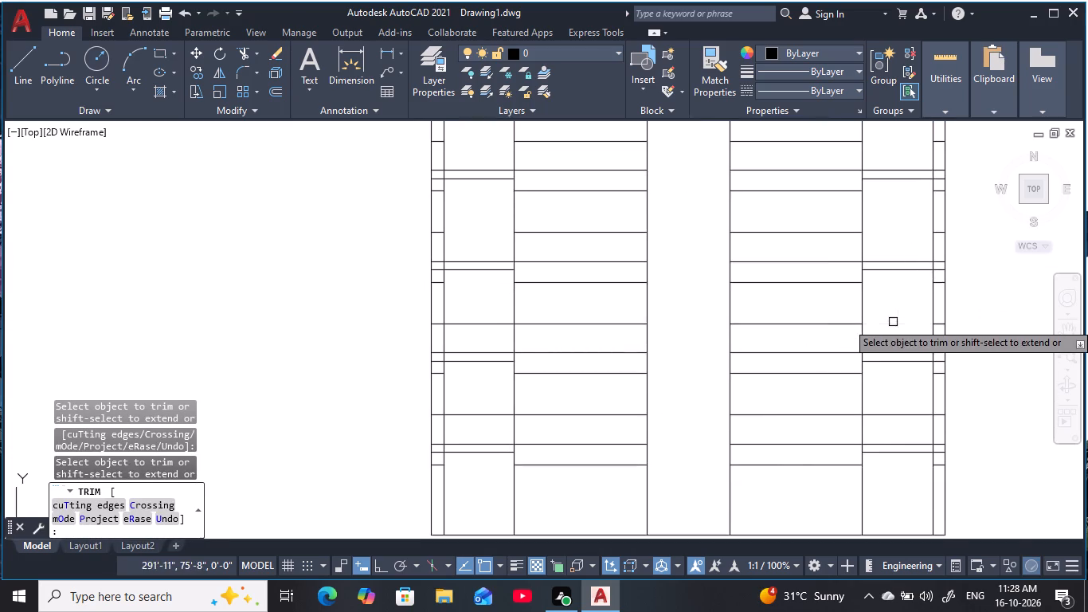
pyautogui.click(477, 328)
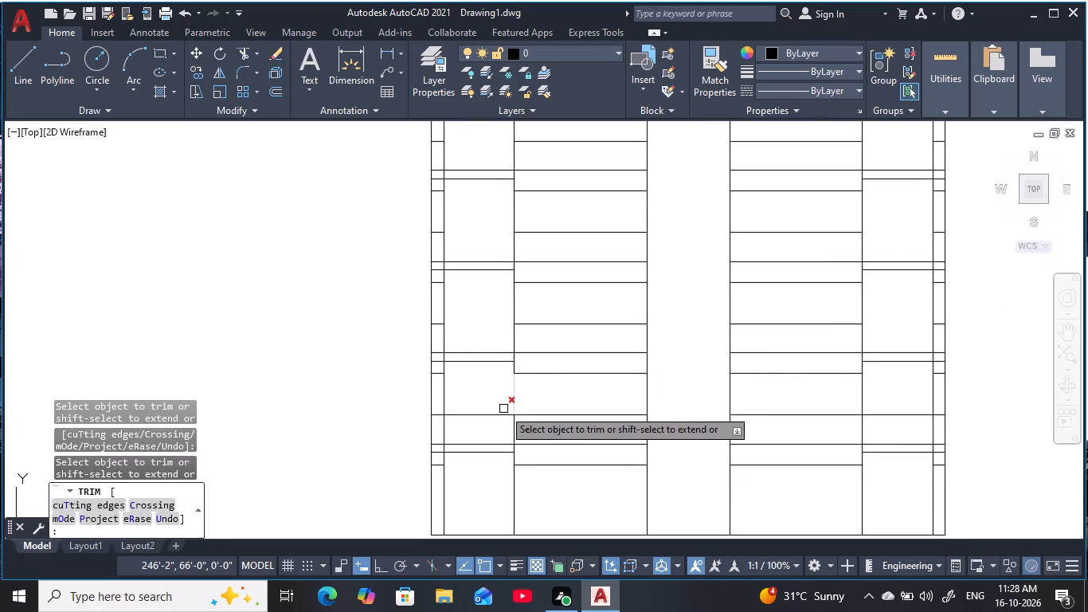
pyautogui.click(491, 416)
pyautogui.click(887, 411)
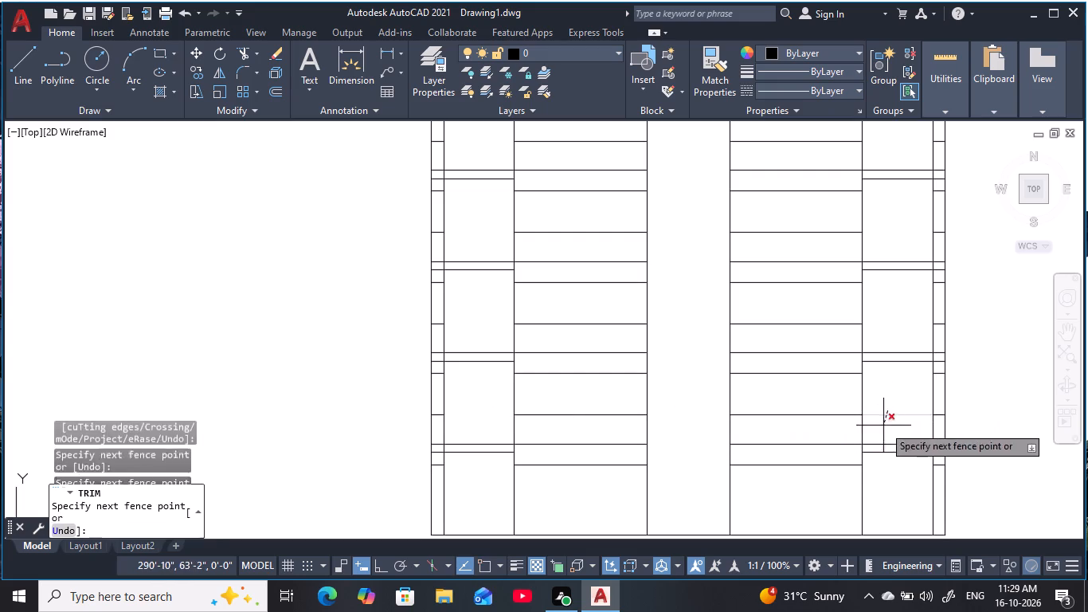
pyautogui.click(883, 426)
pyautogui.scroll(-1, 892, 457)
pyautogui.moveTo(890, 457); pyautogui.dragTo(855, 395, button='middle')
pyautogui.press('Escape')
pyautogui.press('Escape')
pyautogui.press('Escape')
pyautogui.press('Escape')
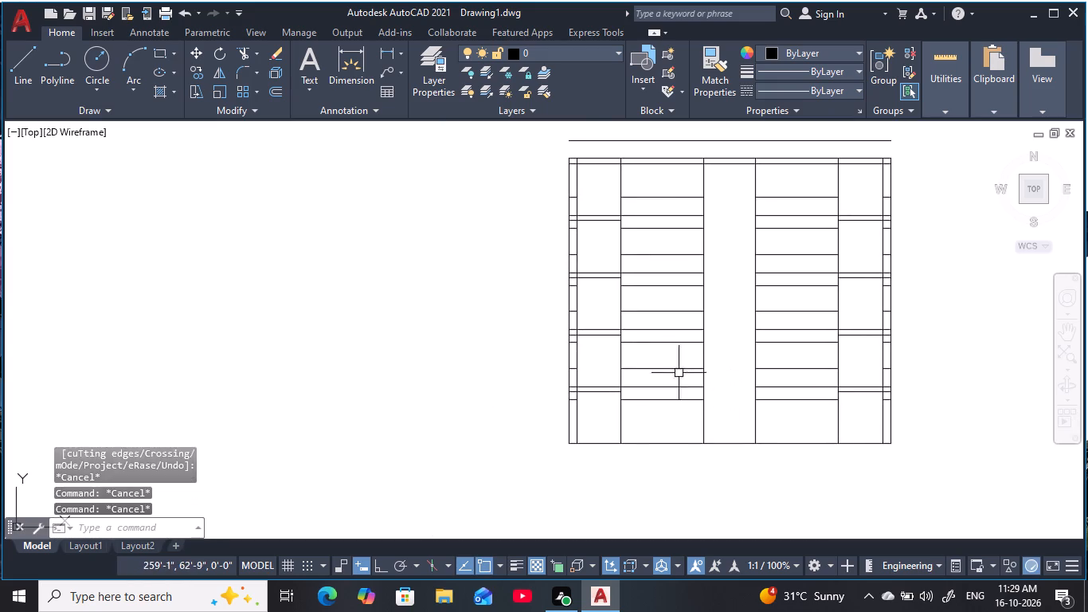
pyautogui.press('Escape')
pyautogui.press('Escape')
# Erase the eight leftover 2'6" and 3'6" offset segments inside the grid's left edge strip.
pyautogui.scroll(1, 659, 363)
pyautogui.moveTo(659, 363); pyautogui.dragTo(640, 433, button='middle')
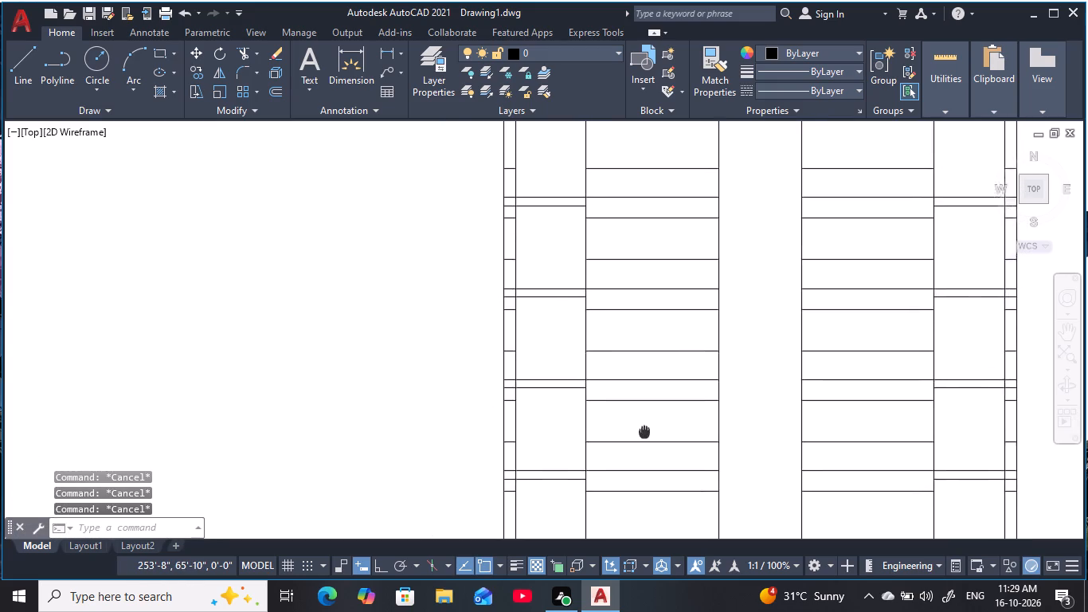
pyautogui.moveTo(640, 433); pyautogui.dragTo(603, 441, button='middle')
pyautogui.scroll(-1, 635, 433)
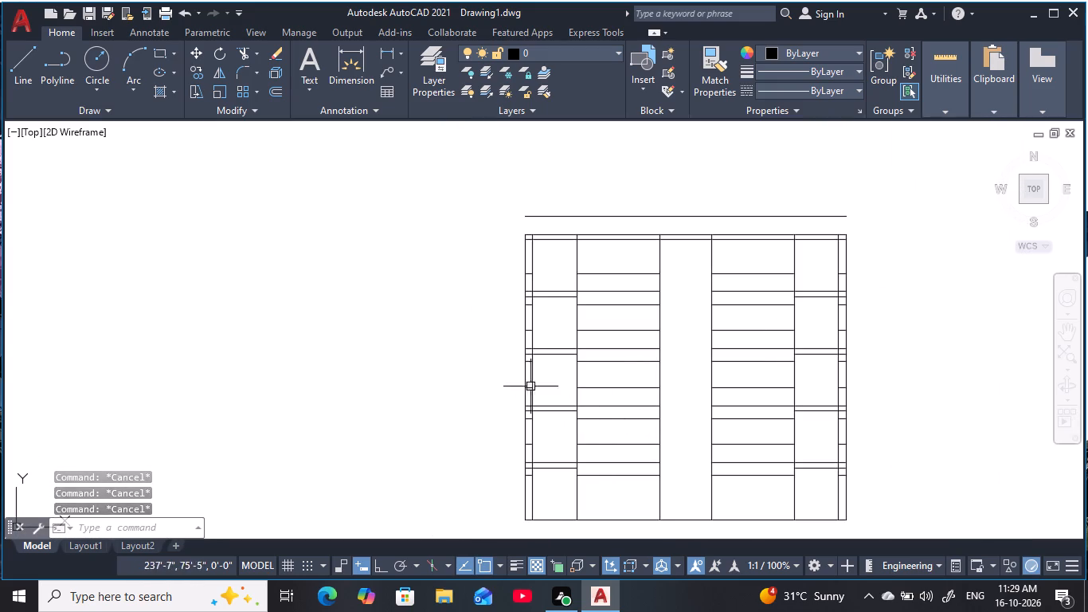
pyautogui.press('Escape')
pyautogui.press('Escape')
pyautogui.click(502, 253)
pyautogui.click(564, 504)
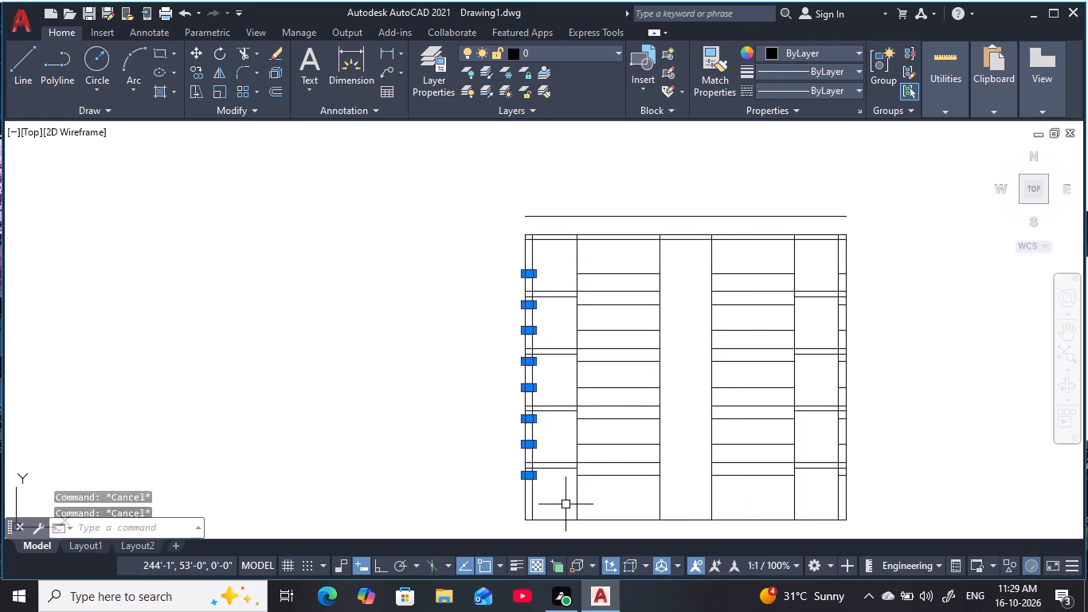
pyautogui.write('E')
pyautogui.press('space')
# Erase the eight leftover 2'6" and 3'6" offset segments inside the grid's right edge strip.
pyautogui.click(823, 264)
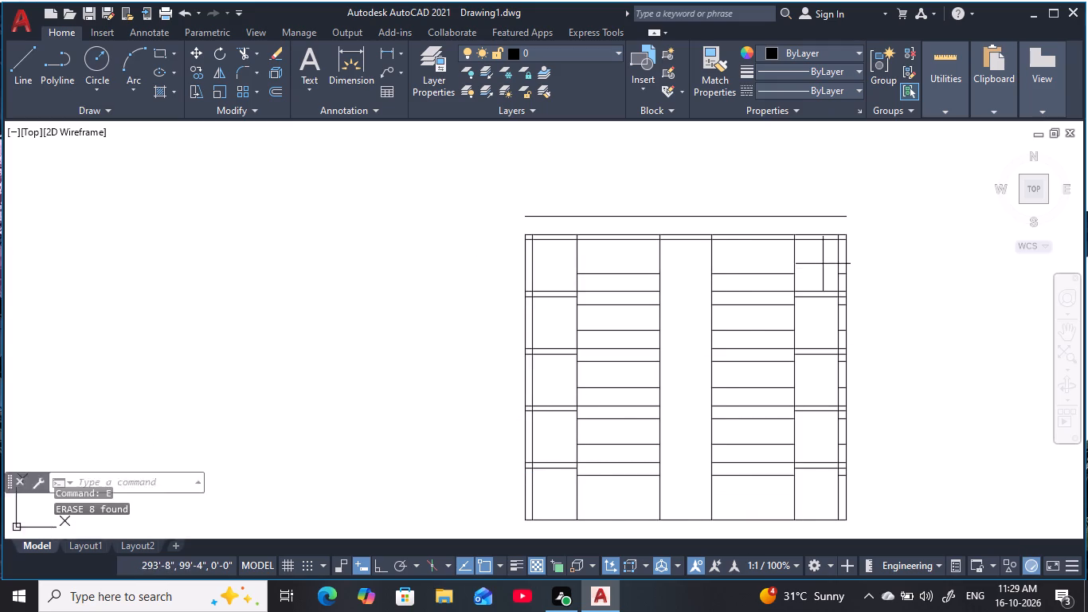
pyautogui.click(885, 496)
pyautogui.write('E')
pyautogui.press('space')
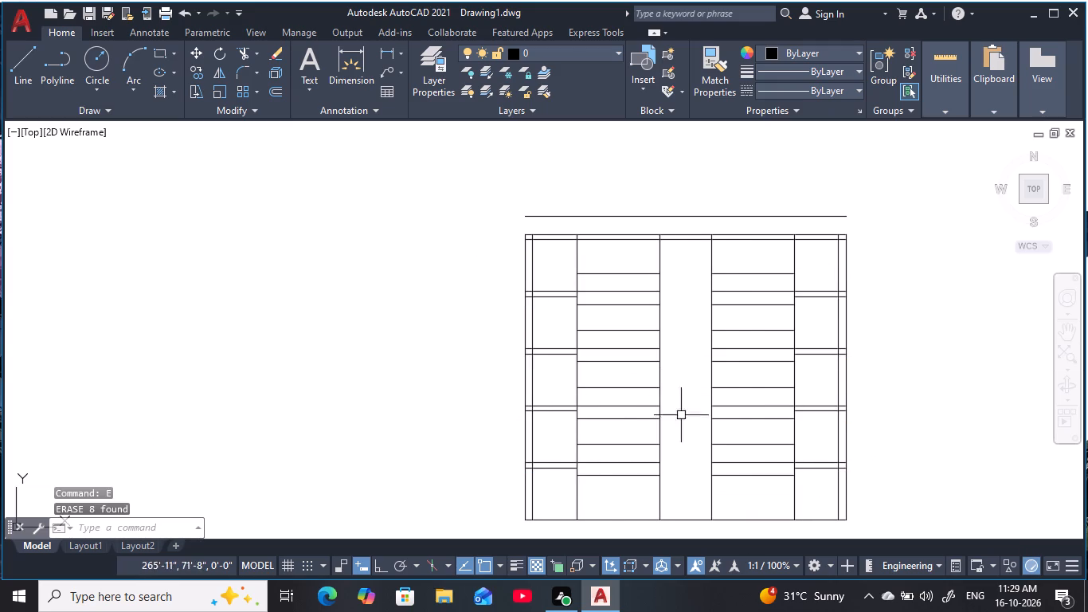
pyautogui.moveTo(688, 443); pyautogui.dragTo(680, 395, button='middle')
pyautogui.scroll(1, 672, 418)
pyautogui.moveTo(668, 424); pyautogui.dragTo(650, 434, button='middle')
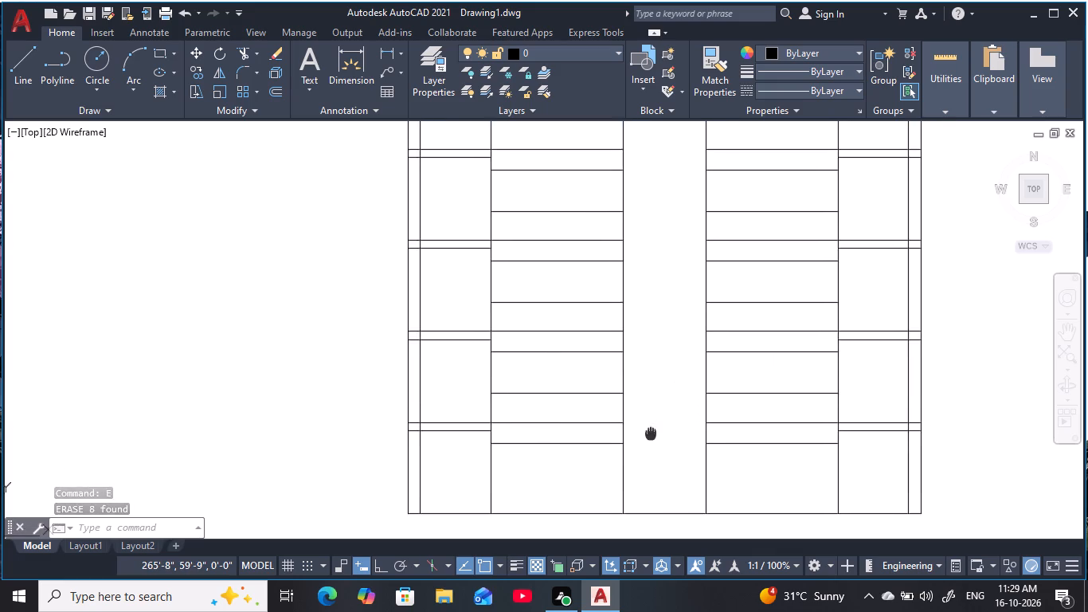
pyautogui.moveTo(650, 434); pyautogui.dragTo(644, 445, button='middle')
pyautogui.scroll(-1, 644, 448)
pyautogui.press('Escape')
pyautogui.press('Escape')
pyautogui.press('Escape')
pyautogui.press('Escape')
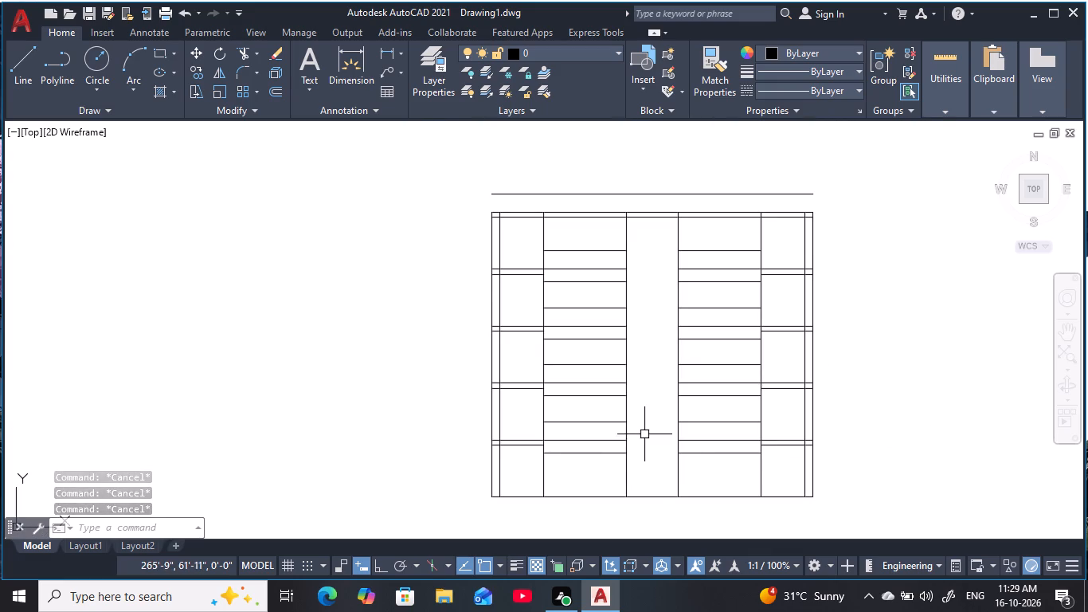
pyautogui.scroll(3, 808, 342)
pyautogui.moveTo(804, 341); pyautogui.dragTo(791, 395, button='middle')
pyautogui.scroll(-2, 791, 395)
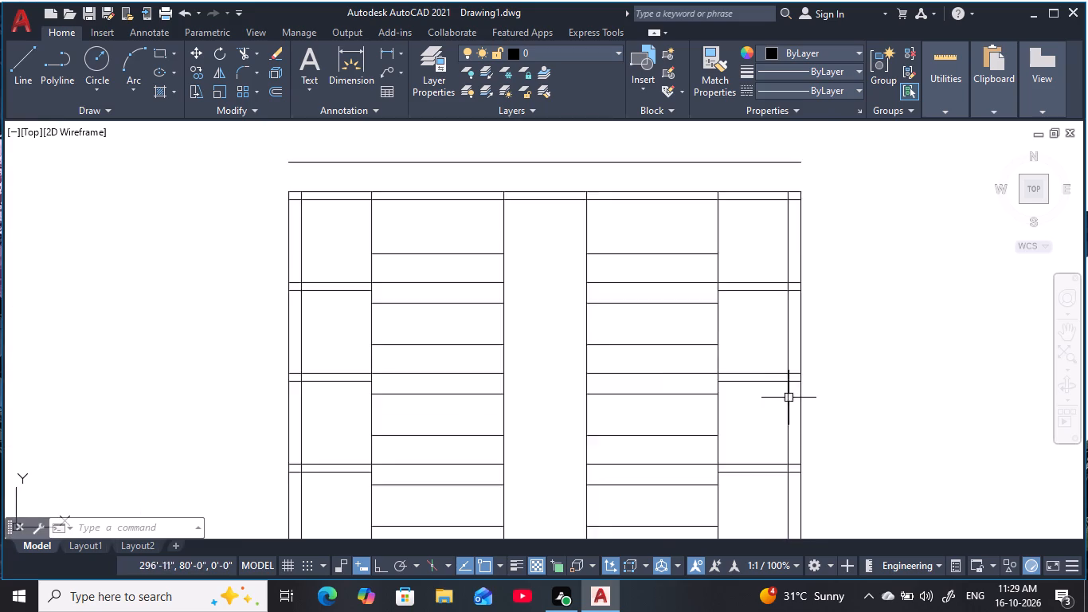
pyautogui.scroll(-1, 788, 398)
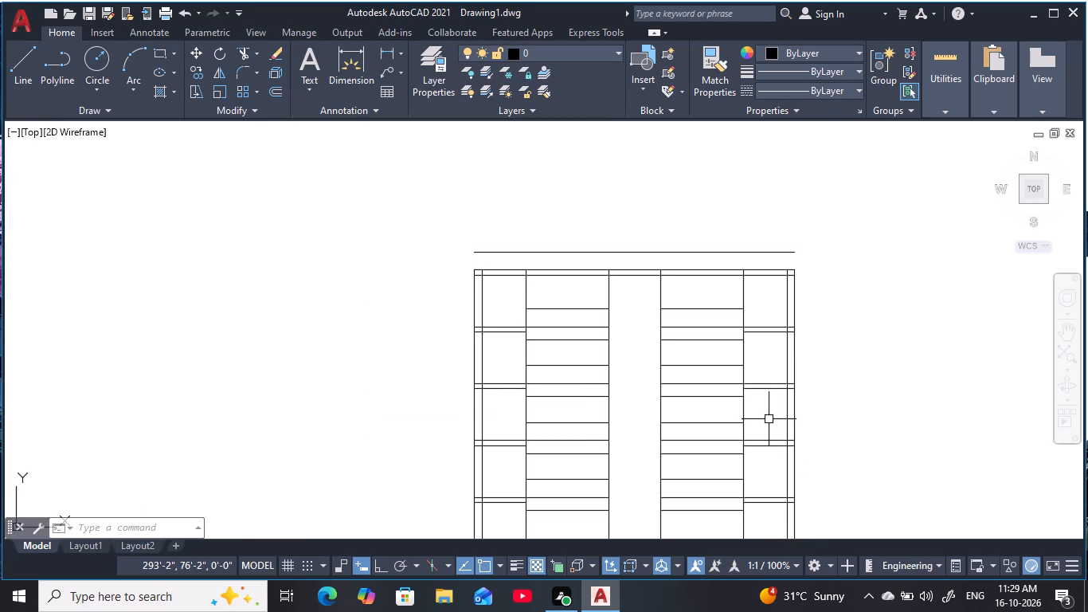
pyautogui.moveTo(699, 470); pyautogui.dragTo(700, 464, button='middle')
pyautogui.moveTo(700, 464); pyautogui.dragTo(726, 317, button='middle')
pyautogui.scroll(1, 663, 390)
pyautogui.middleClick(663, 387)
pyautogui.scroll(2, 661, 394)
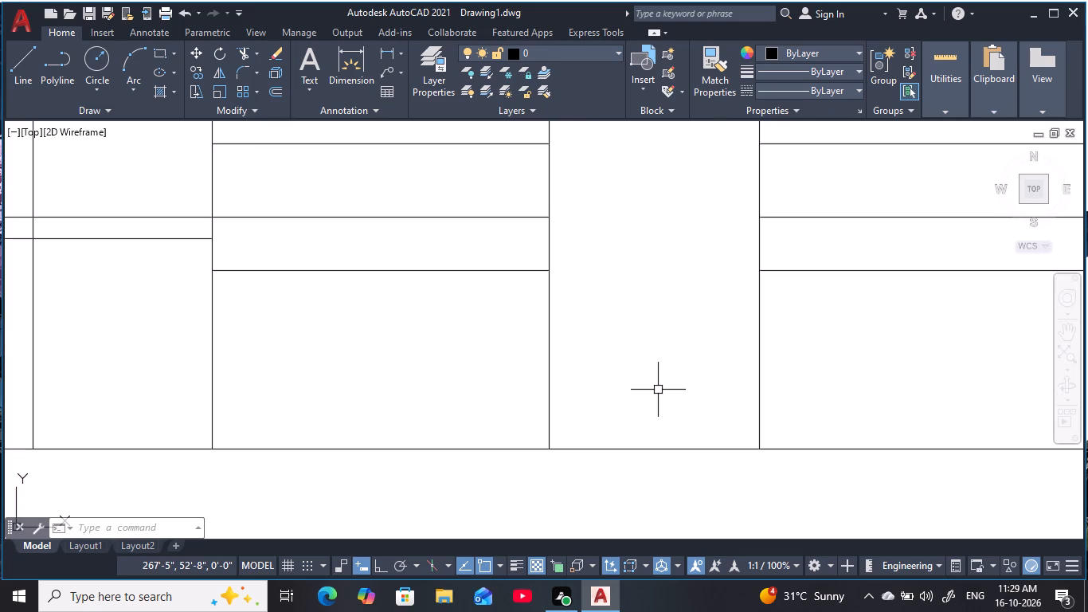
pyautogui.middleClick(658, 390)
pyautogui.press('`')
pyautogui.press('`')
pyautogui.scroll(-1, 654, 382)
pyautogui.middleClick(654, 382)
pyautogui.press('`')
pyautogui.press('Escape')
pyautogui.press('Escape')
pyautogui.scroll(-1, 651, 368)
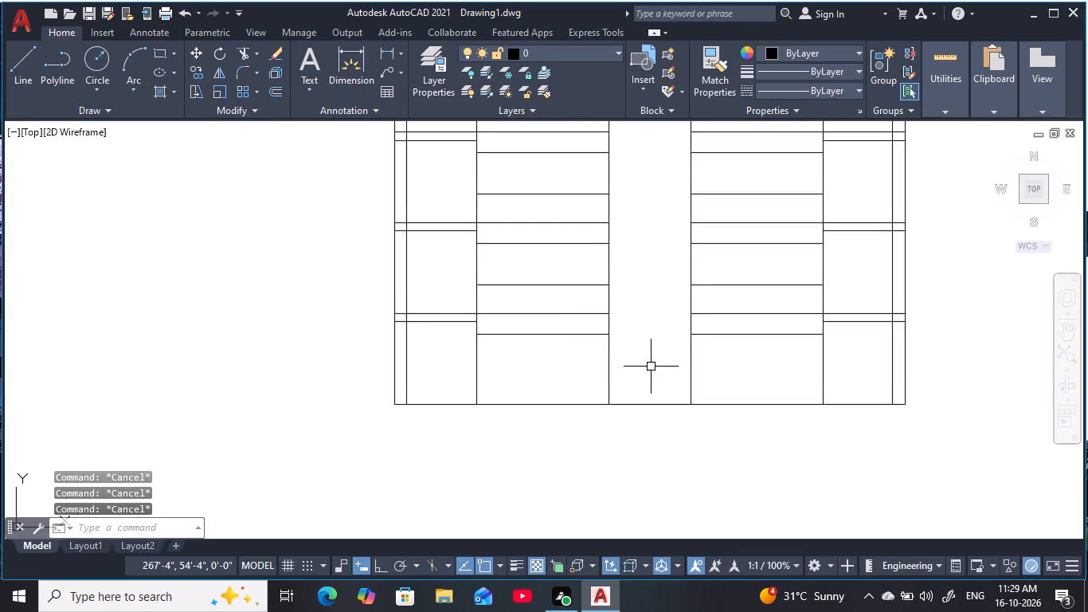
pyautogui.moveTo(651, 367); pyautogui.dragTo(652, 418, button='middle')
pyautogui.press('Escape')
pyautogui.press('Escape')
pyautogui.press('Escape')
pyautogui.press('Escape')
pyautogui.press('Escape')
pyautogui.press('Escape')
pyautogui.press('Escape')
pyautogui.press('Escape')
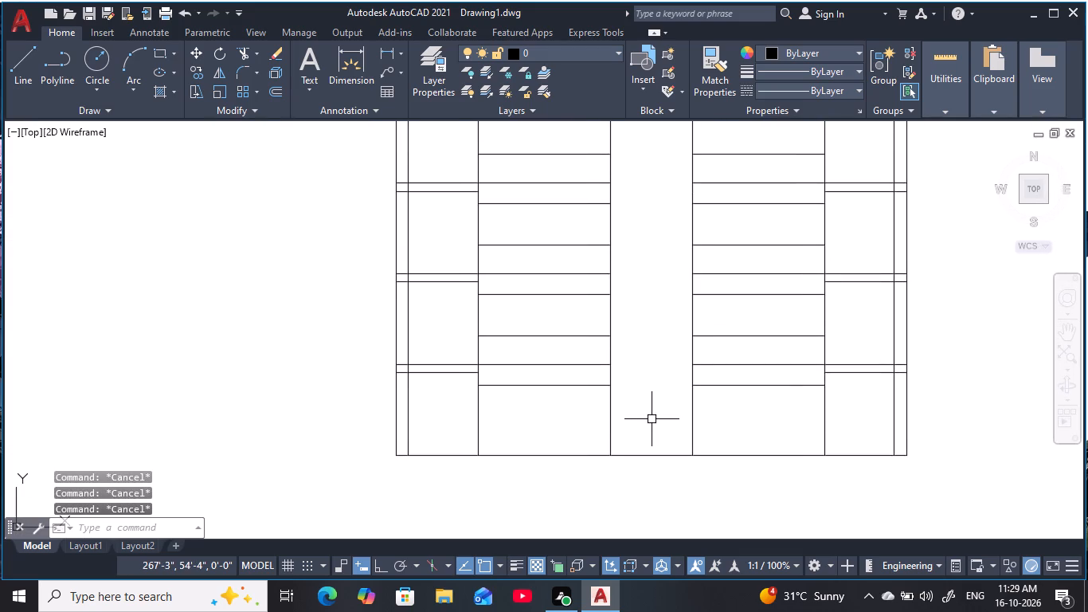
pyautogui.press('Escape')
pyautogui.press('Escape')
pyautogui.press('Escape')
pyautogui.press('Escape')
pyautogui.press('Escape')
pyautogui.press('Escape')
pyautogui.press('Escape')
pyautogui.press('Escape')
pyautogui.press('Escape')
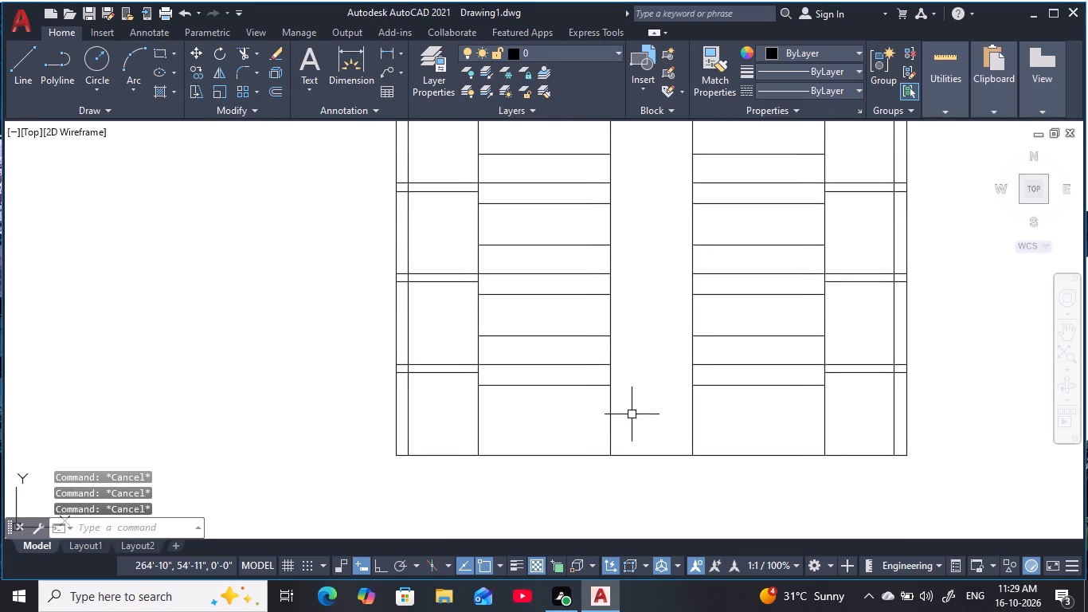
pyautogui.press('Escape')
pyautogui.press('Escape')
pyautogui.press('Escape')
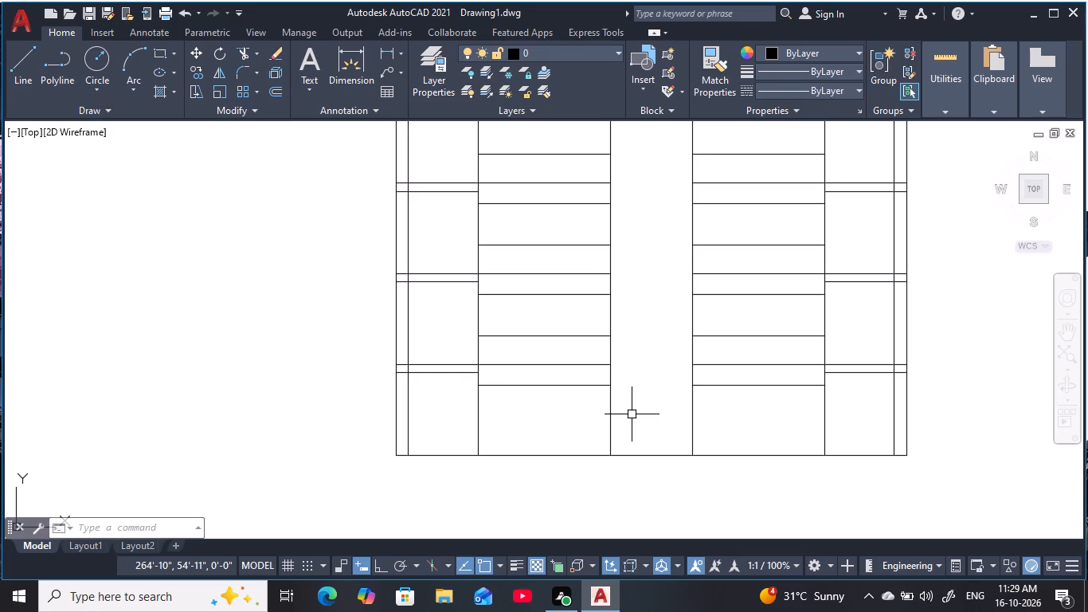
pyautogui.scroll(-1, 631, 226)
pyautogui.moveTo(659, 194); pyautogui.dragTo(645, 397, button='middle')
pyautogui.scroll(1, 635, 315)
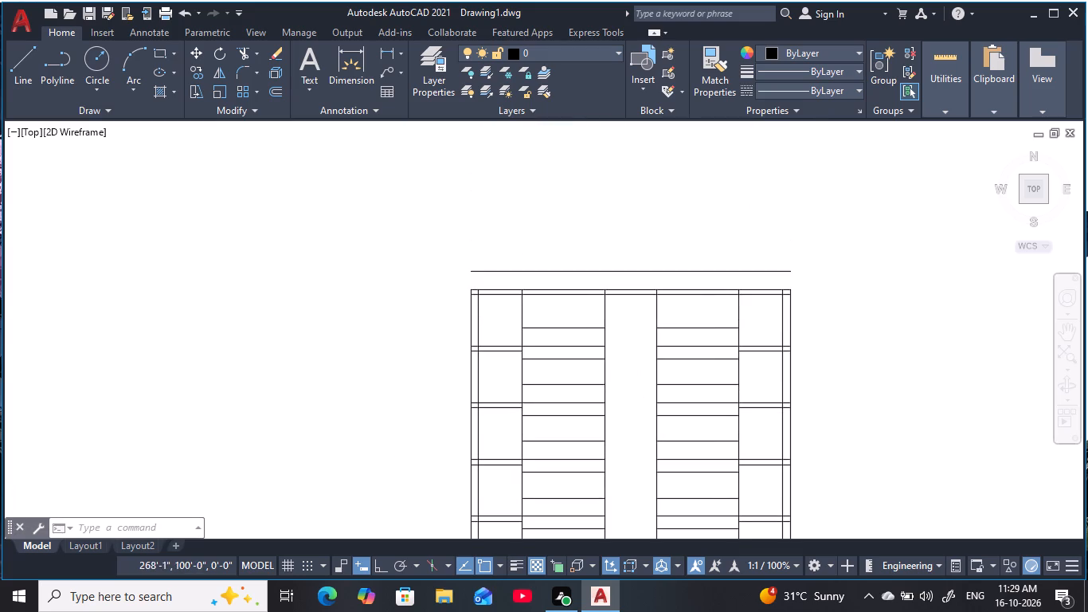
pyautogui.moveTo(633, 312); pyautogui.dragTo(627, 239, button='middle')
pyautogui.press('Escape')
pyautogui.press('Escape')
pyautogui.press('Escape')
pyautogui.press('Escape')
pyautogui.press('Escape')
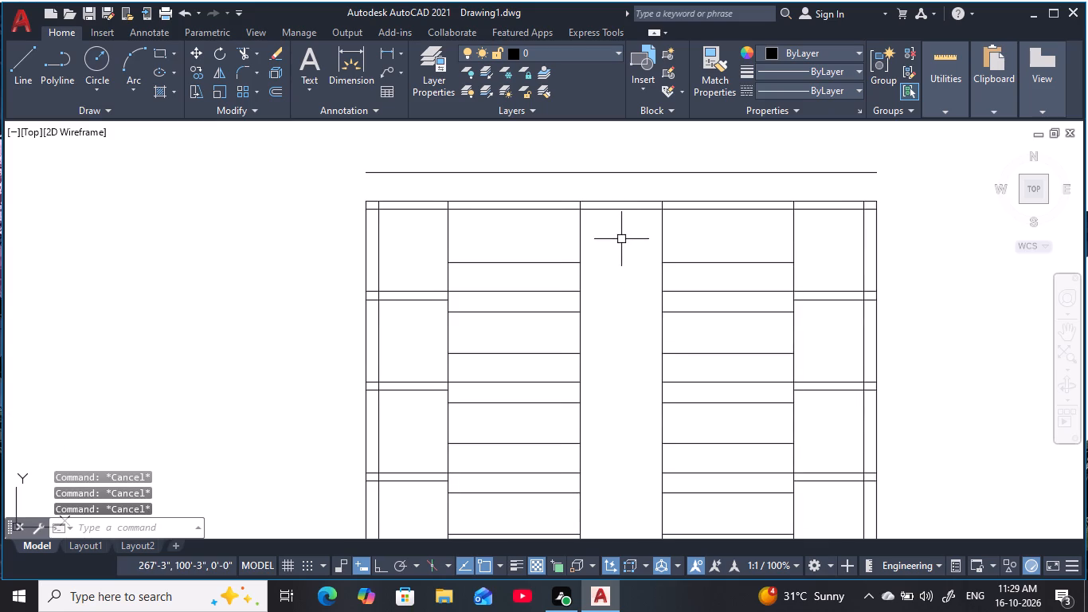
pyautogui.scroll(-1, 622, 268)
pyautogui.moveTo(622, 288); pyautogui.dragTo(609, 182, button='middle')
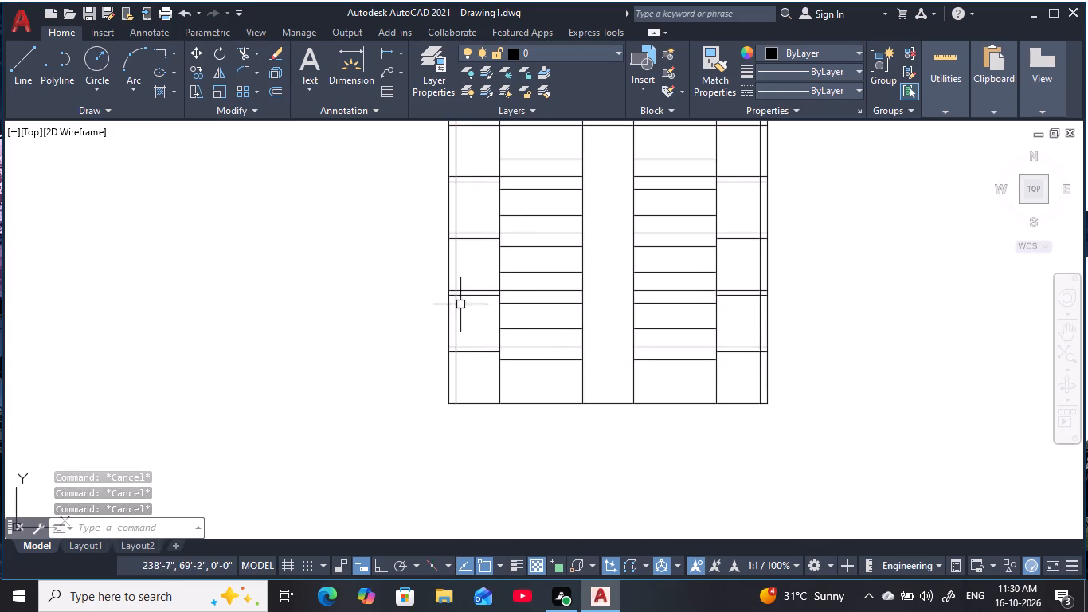
# Trim the paired level lines out of the grid's left edge strip at the four interior levels.
pyautogui.scroll(4, 460, 338)
pyautogui.moveTo(468, 339); pyautogui.dragTo(530, 310, button='middle')
pyautogui.press('Escape')
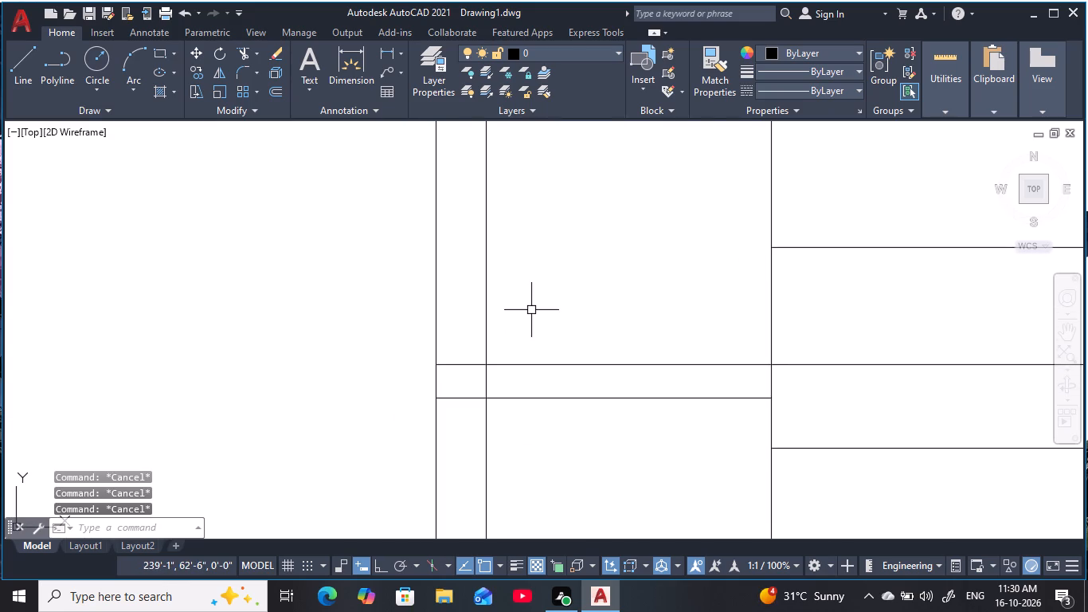
pyautogui.write('TR')
pyautogui.press('space')
pyautogui.moveTo(463, 347); pyautogui.dragTo(468, 479)
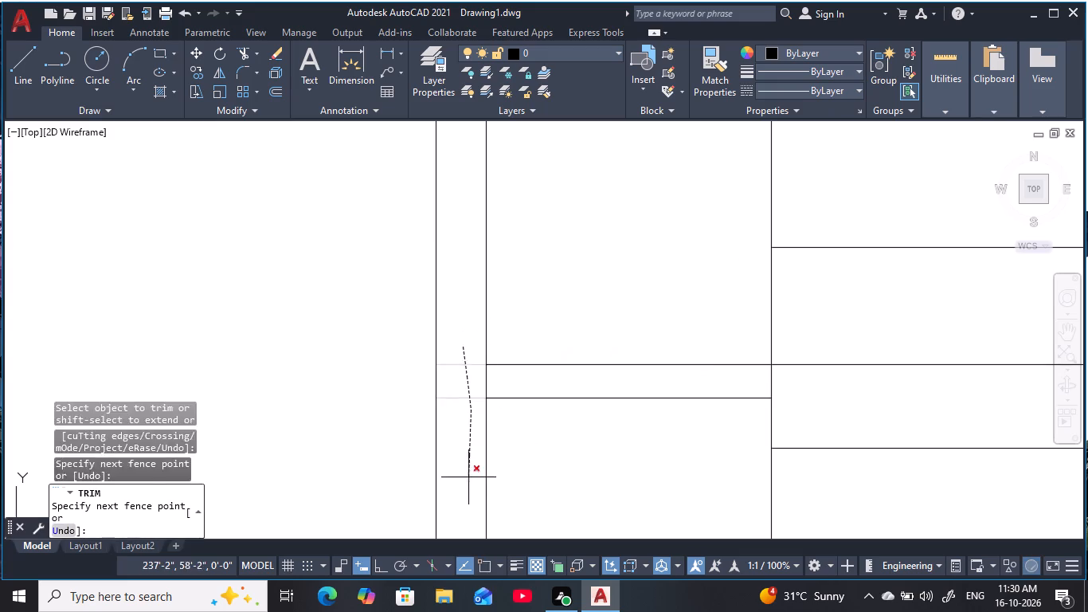
pyautogui.moveTo(468, 479); pyautogui.dragTo(468, 480)
pyautogui.scroll(-2, 501, 359)
pyautogui.moveTo(550, 291); pyautogui.dragTo(594, 509, button='middle')
pyautogui.scroll(2, 511, 434)
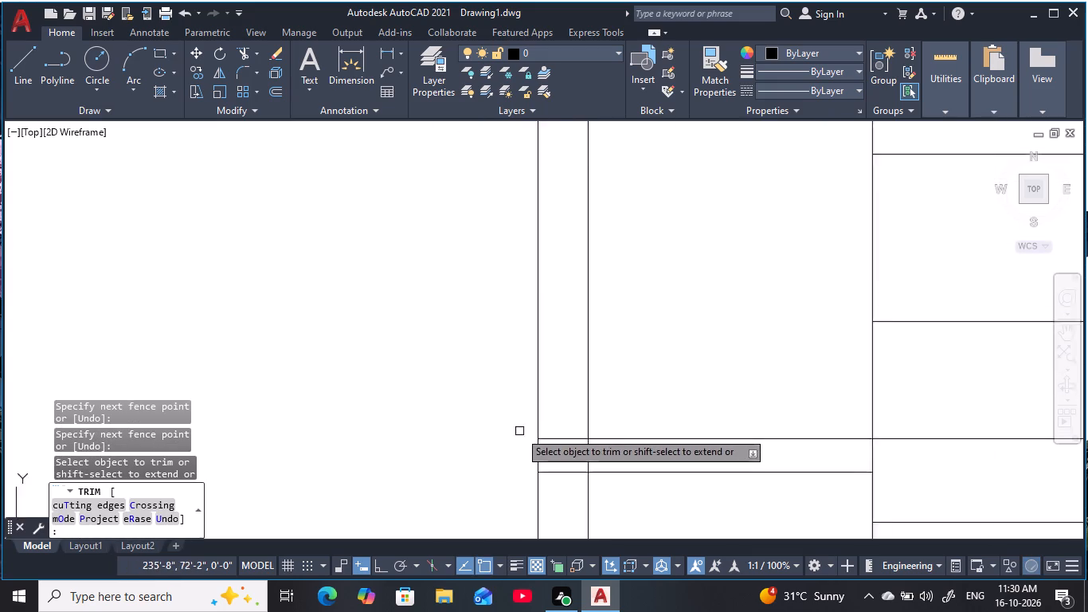
pyautogui.scroll(1, 521, 431)
pyautogui.moveTo(593, 426); pyautogui.dragTo(585, 351, button='middle')
pyautogui.moveTo(582, 347); pyautogui.dragTo(576, 450)
pyautogui.moveTo(699, 265); pyautogui.dragTo(700, 573, button='middle')
pyautogui.scroll(-3, 582, 327)
pyautogui.moveTo(584, 322); pyautogui.dragTo(573, 408, button='middle')
pyautogui.scroll(3, 573, 379)
pyautogui.moveTo(577, 239); pyautogui.dragTo(581, 372)
pyautogui.scroll(-2, 618, 338)
pyautogui.moveTo(666, 285); pyautogui.dragTo(612, 491, button='middle')
pyautogui.scroll(-1, 613, 487)
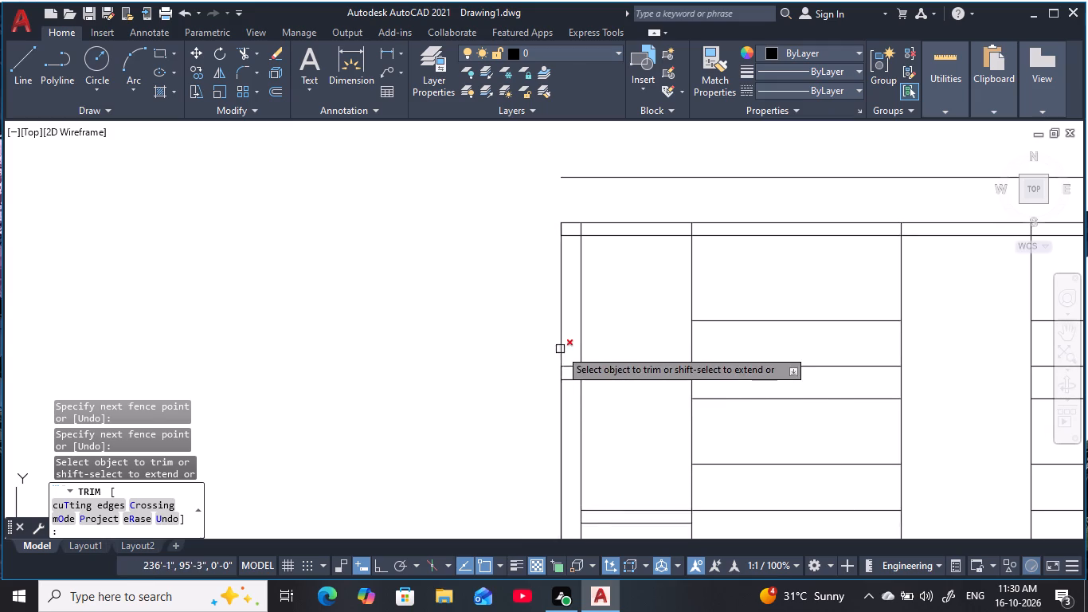
pyautogui.scroll(2, 565, 356)
pyautogui.moveTo(572, 360); pyautogui.dragTo(573, 454)
# Trim the paired level lines out of the grid's right edge strip at the four interior levels.
pyautogui.scroll(-5, 655, 451)
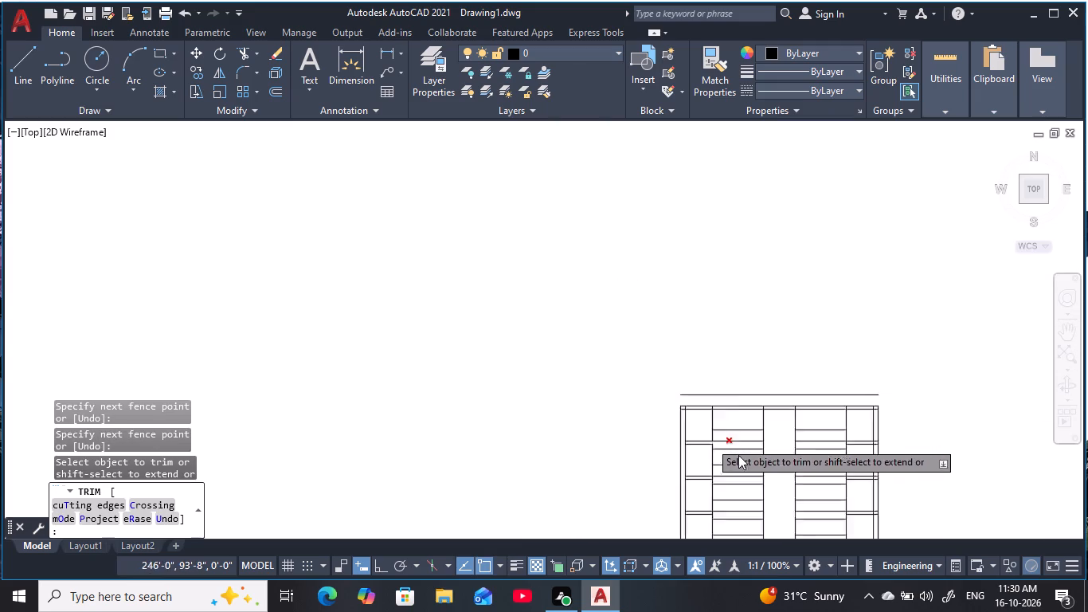
pyautogui.scroll(-1, 738, 455)
pyautogui.moveTo(855, 477); pyautogui.dragTo(618, 374, button='middle')
pyautogui.scroll(8, 583, 331)
pyautogui.scroll(-2, 600, 304)
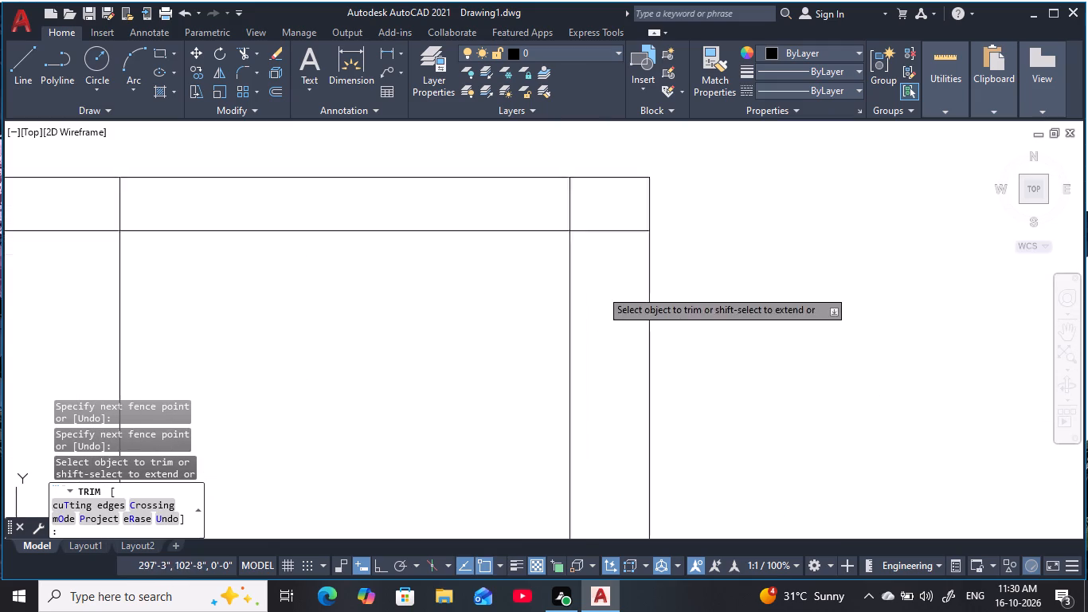
pyautogui.scroll(-2, 593, 359)
pyautogui.moveTo(594, 416); pyautogui.dragTo(640, 200, button='middle')
pyautogui.scroll(4, 642, 253)
pyautogui.moveTo(667, 406); pyautogui.dragTo(687, 188, button='middle')
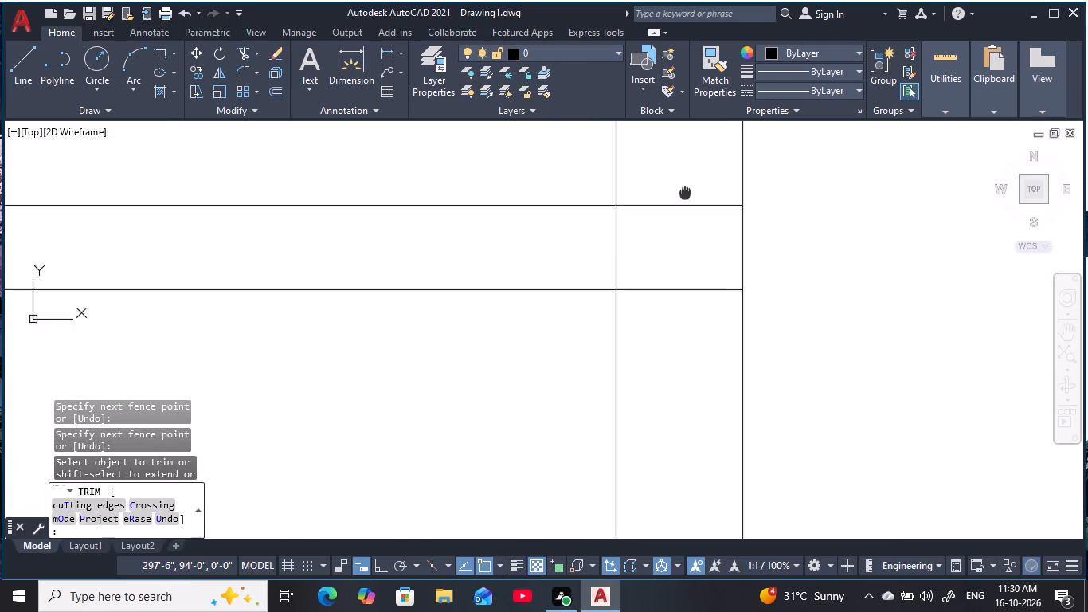
pyautogui.moveTo(687, 188); pyautogui.dragTo(689, 176, button='middle')
pyautogui.moveTo(689, 160); pyautogui.dragTo(675, 310)
pyautogui.scroll(-3, 678, 359)
pyautogui.moveTo(679, 368); pyautogui.dragTo(683, 155, button='middle')
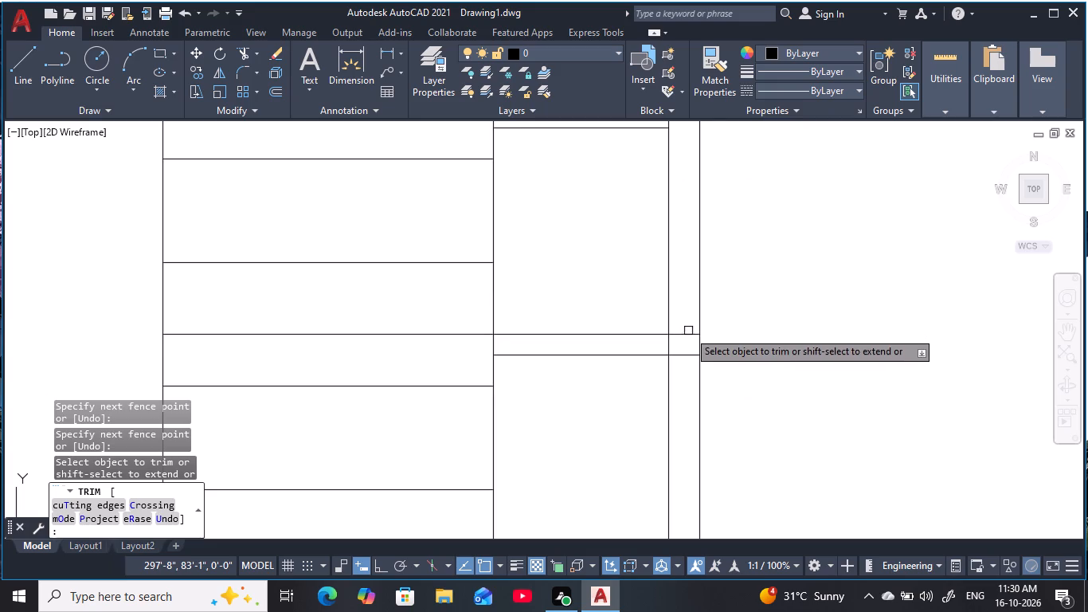
pyautogui.scroll(3, 688, 331)
pyautogui.moveTo(688, 331); pyautogui.dragTo(659, 463)
pyautogui.scroll(-3, 659, 461)
pyautogui.moveTo(661, 453); pyautogui.dragTo(671, 169, button='middle')
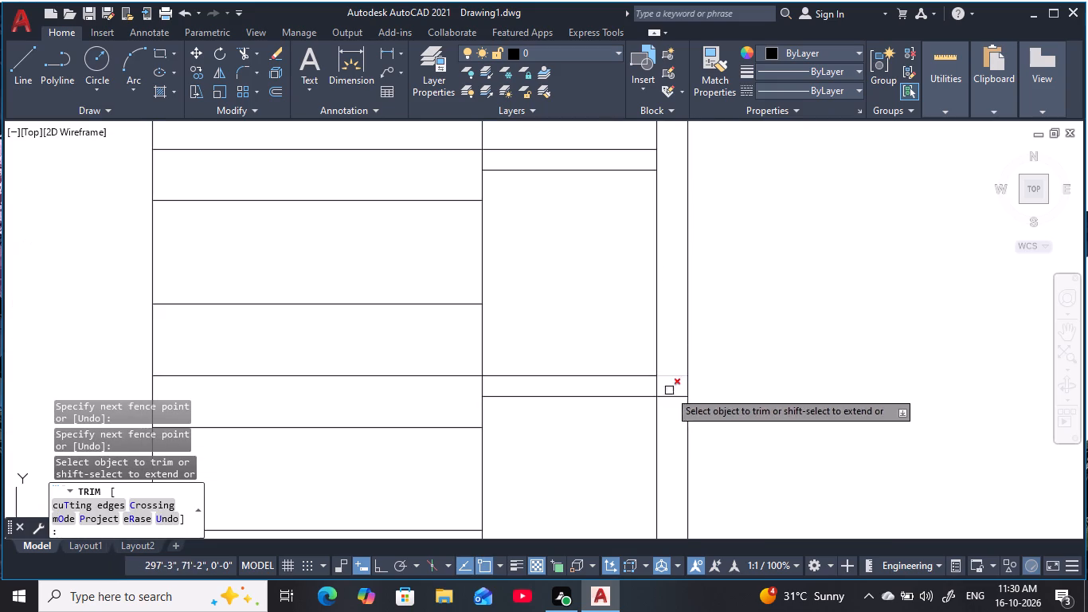
pyautogui.scroll(3, 670, 392)
pyautogui.moveTo(675, 308); pyautogui.dragTo(666, 457)
pyautogui.scroll(-4, 666, 459)
pyautogui.moveTo(667, 456); pyautogui.dragTo(667, 114, button='middle')
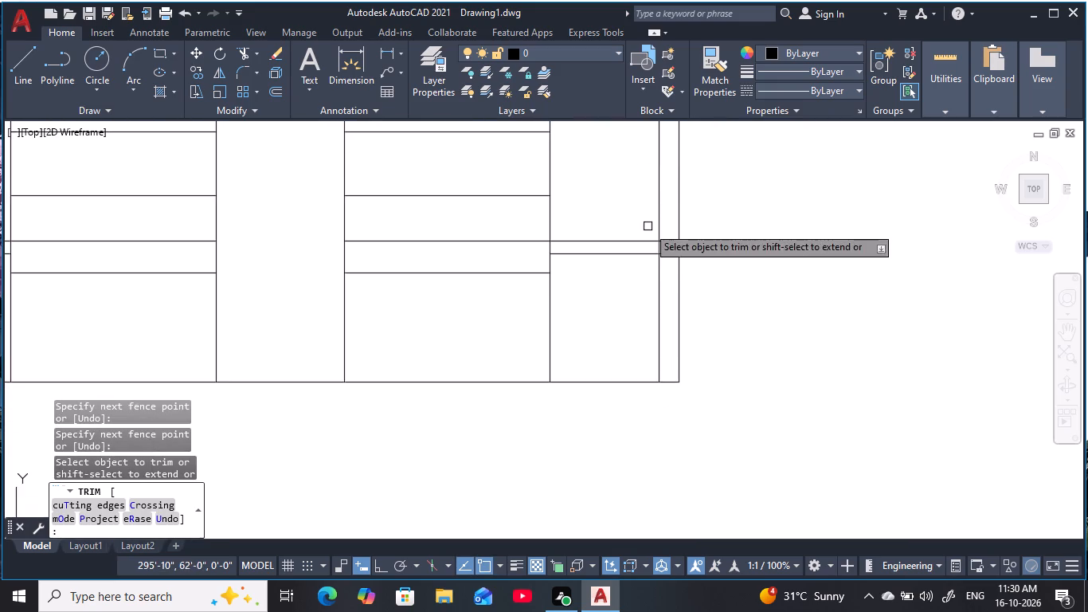
pyautogui.scroll(4, 663, 238)
pyautogui.moveTo(665, 236); pyautogui.dragTo(648, 382)
pyautogui.scroll(-5, 650, 379)
pyautogui.moveTo(656, 363); pyautogui.dragTo(697, 277, button='middle')
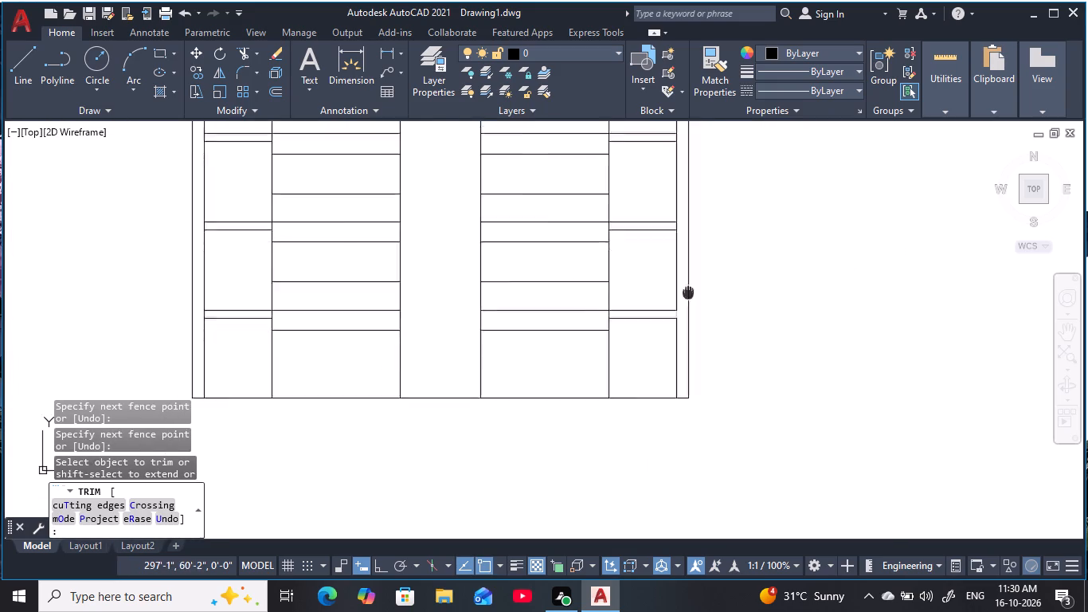
pyautogui.moveTo(697, 277); pyautogui.dragTo(753, 213, button='middle')
pyautogui.press('Escape')
pyautogui.press('Escape')
pyautogui.press('Escape')
pyautogui.press('Escape')
pyautogui.press('Escape')
pyautogui.press('Escape')
pyautogui.press('Escape')
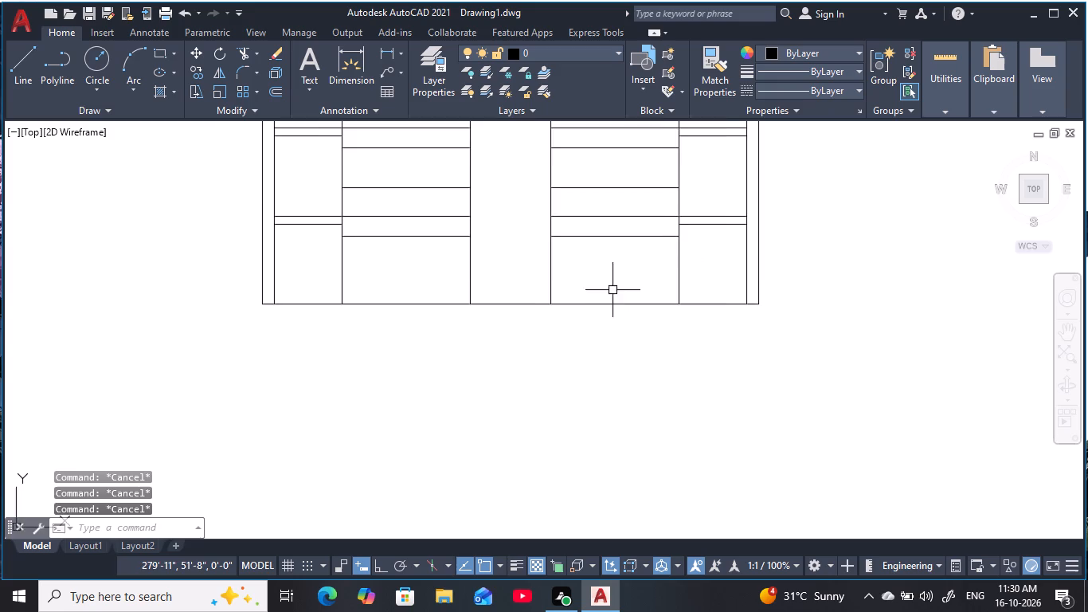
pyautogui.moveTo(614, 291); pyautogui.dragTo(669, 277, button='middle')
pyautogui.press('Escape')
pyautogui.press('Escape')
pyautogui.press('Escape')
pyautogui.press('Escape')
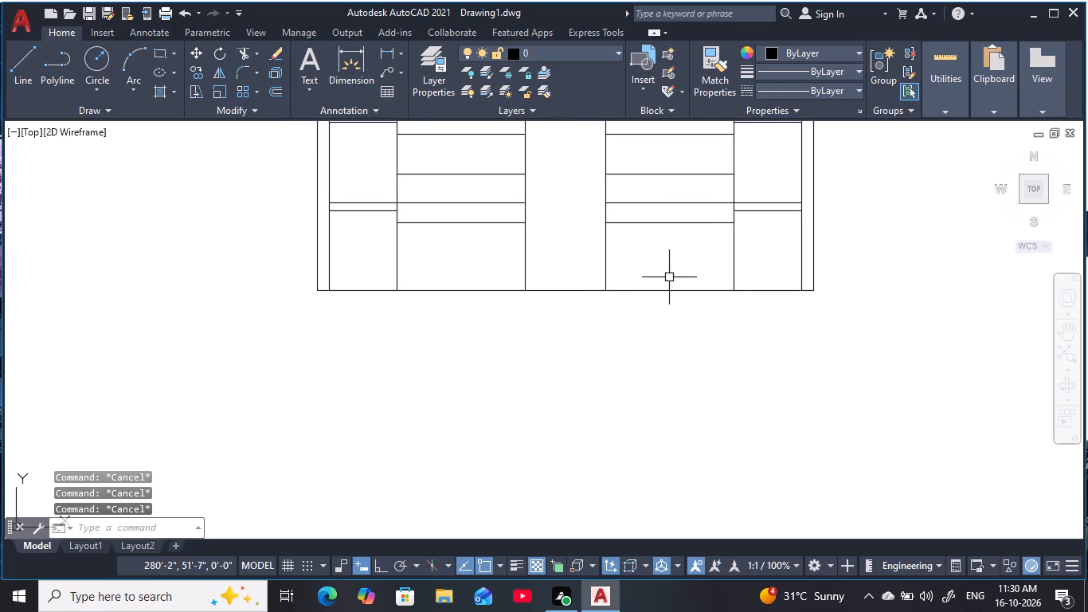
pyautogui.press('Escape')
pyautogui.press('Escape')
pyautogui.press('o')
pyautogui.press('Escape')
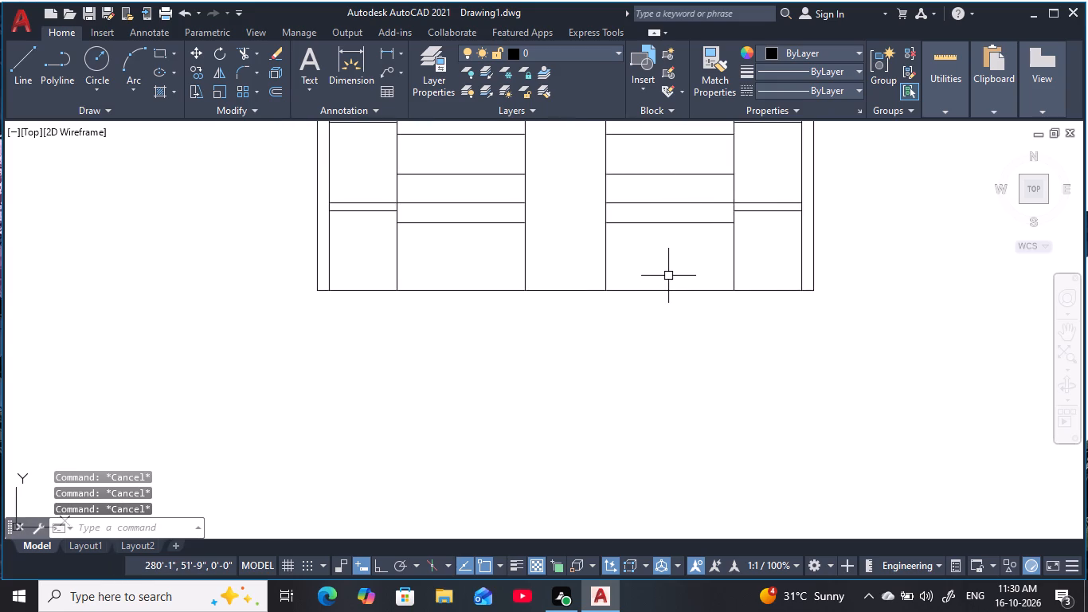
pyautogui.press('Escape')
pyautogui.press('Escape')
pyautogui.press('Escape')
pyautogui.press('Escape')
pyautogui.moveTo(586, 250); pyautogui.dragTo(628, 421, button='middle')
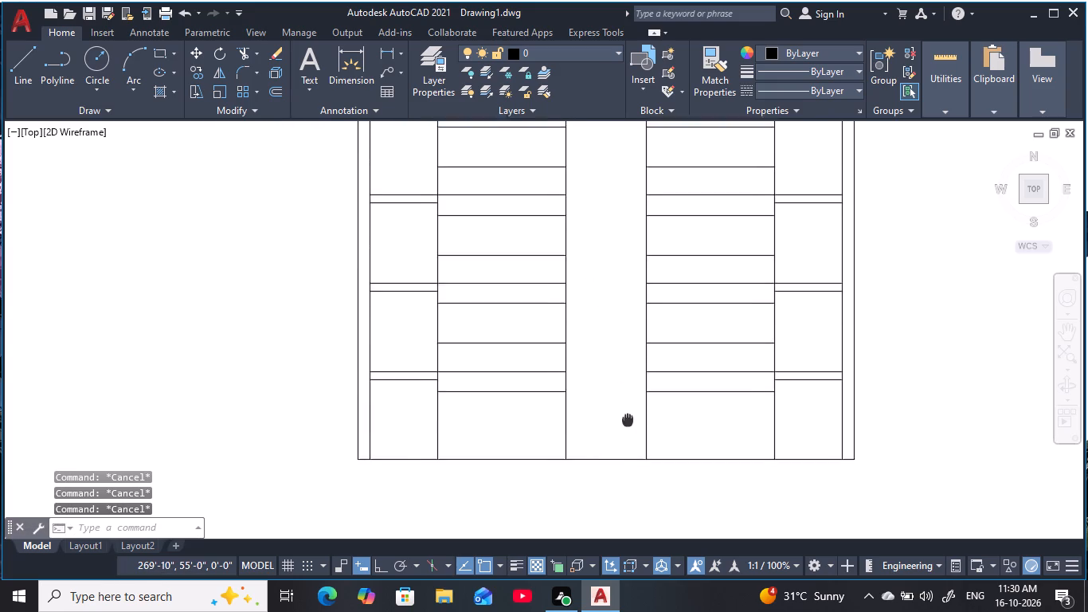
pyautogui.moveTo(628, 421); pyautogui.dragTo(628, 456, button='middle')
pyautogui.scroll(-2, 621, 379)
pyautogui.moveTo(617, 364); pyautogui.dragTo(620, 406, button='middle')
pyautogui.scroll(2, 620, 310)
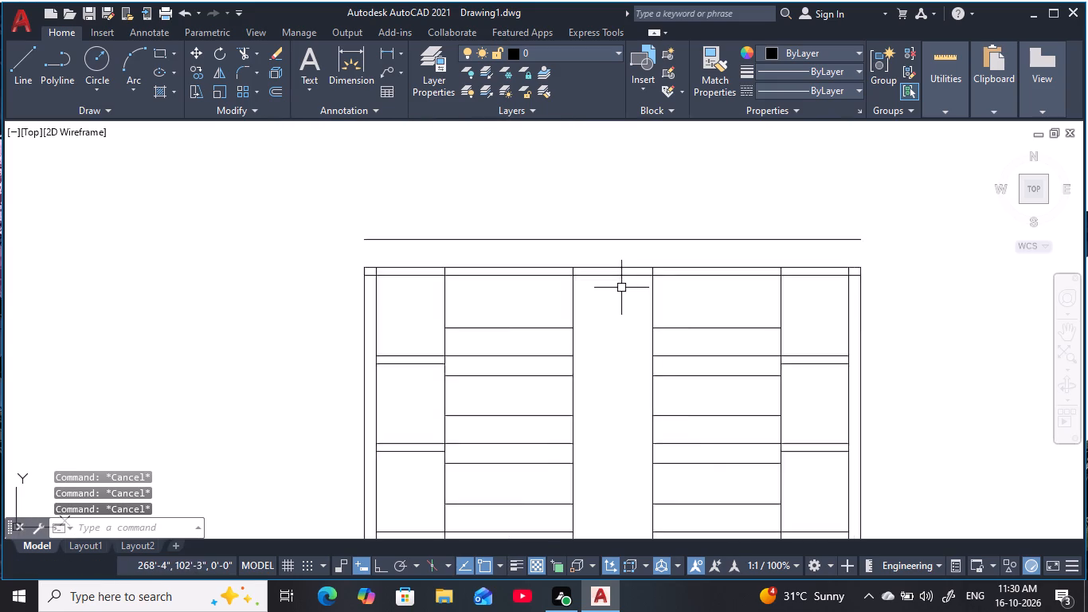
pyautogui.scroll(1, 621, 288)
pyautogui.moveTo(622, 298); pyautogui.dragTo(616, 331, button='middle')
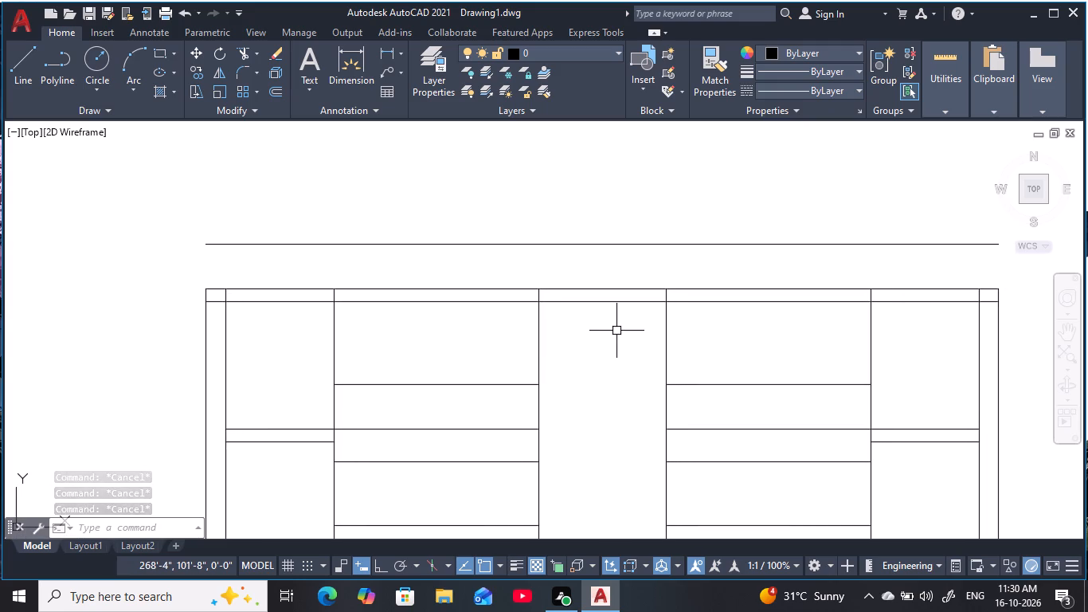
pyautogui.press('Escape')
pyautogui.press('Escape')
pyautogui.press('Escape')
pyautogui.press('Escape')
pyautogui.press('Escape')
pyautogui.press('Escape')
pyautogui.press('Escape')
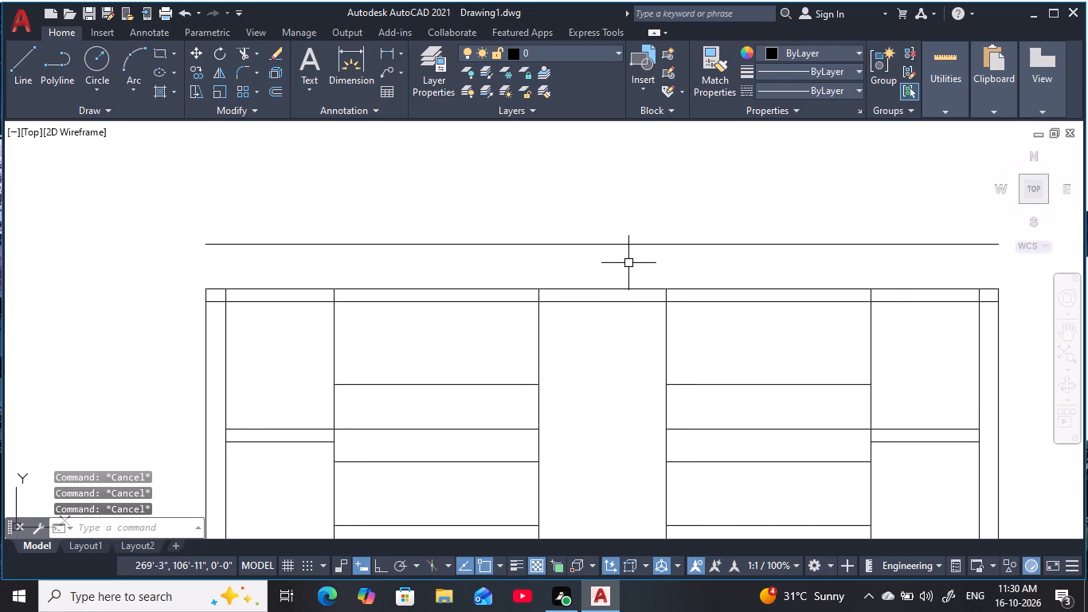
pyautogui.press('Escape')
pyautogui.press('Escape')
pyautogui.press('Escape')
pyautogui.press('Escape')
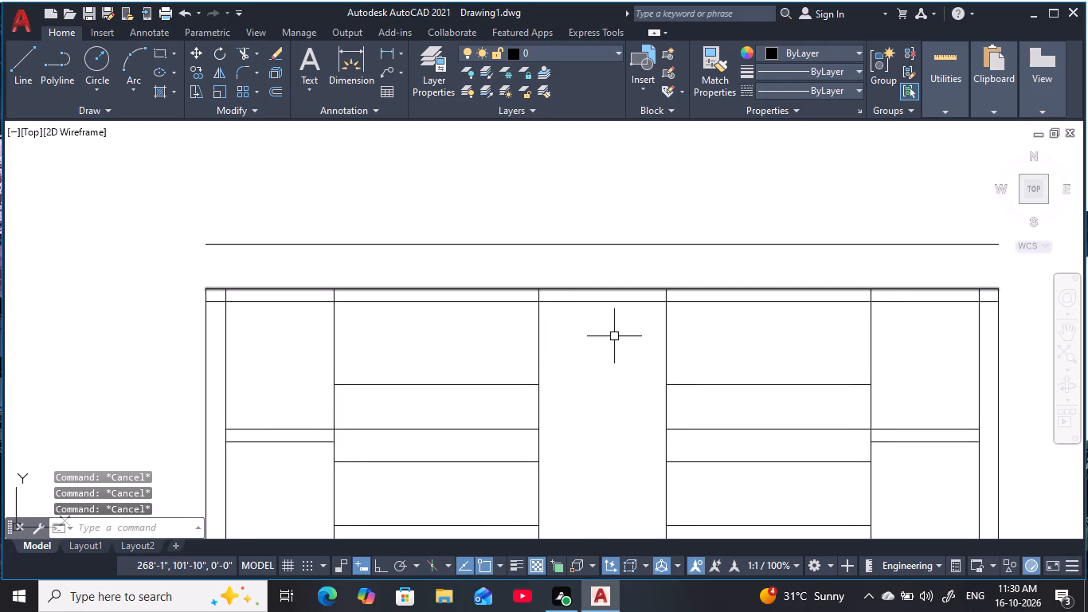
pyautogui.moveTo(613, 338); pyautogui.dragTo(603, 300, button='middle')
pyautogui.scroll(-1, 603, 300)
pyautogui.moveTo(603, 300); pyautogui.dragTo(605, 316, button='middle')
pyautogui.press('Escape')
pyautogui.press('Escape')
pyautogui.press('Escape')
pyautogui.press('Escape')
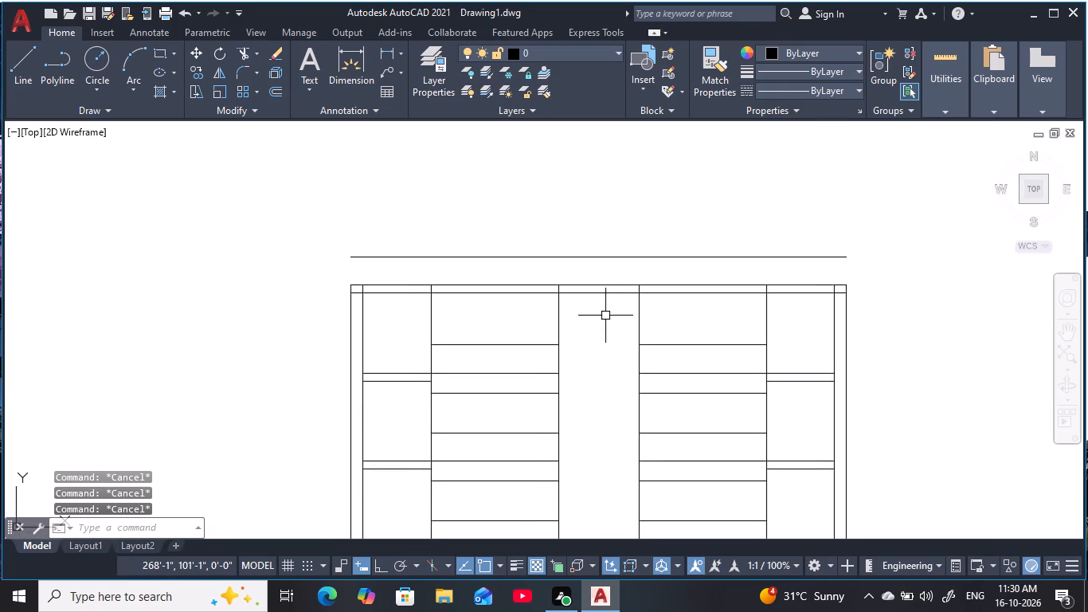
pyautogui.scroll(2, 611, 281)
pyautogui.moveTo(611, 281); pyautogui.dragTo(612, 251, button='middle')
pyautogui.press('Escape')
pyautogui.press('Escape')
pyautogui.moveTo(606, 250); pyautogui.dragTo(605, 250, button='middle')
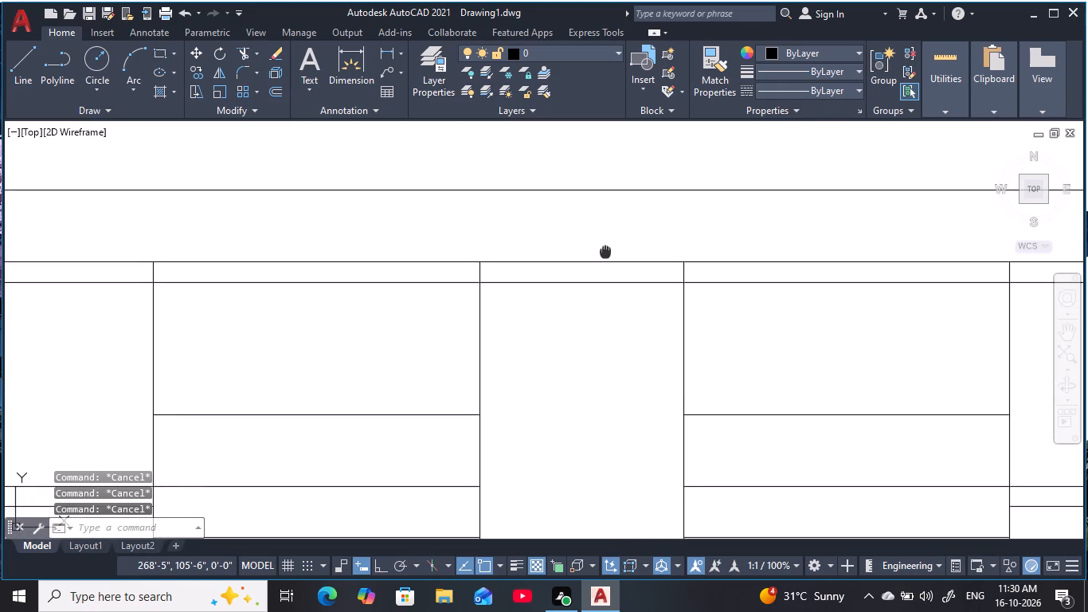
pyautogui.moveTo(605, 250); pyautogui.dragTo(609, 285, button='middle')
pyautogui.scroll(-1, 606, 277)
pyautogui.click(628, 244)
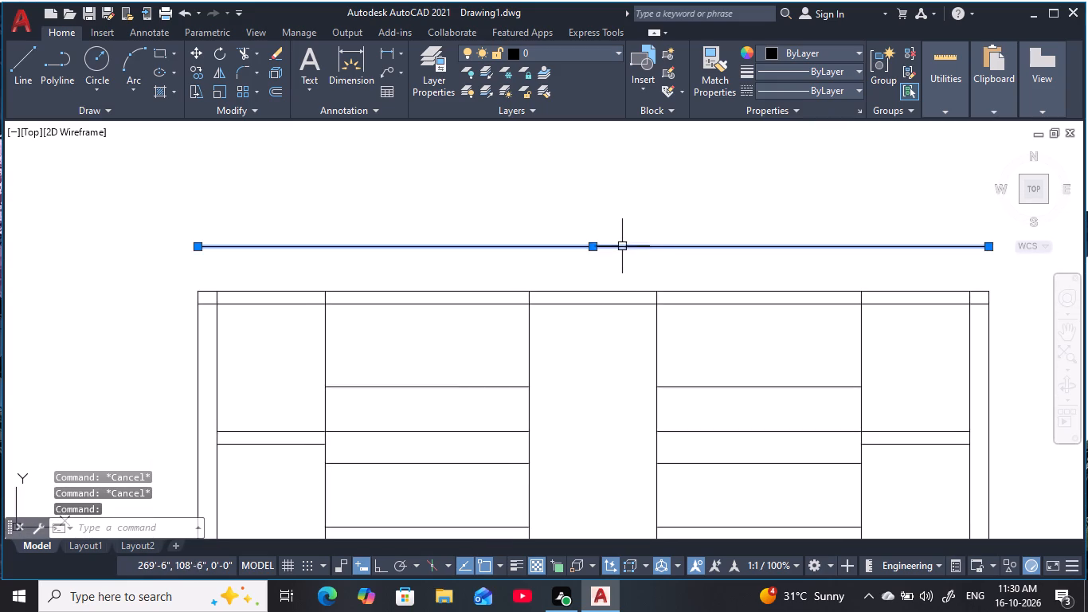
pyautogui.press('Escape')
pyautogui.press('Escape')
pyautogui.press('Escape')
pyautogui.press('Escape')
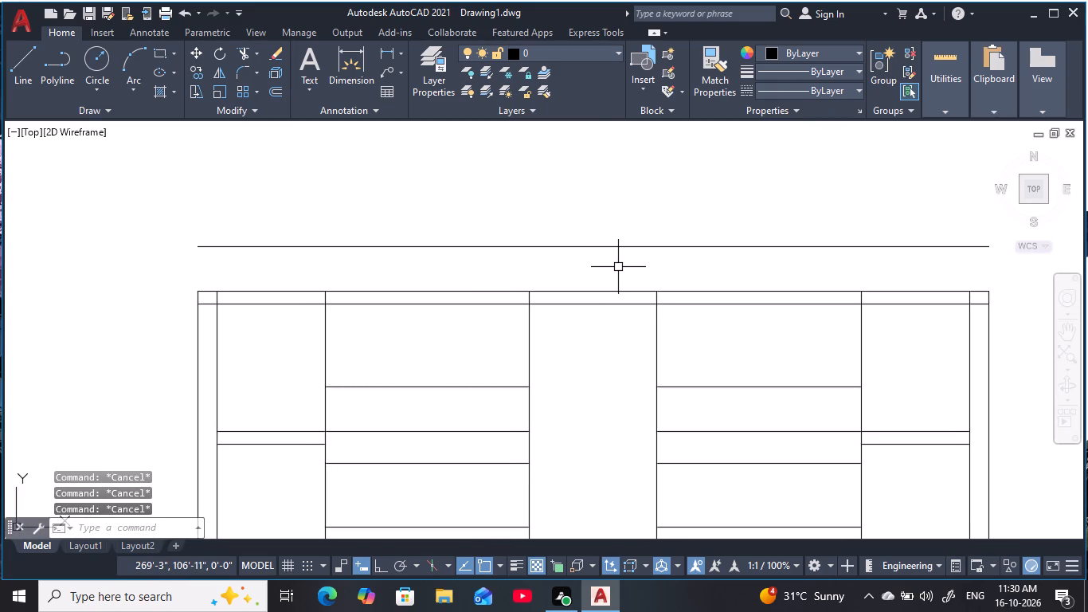
# Draw a three-point arc from the central bay's top-right corner through its top-left corner, ending inside the bay about 7'-10" from that corner.
pyautogui.write('ARC')
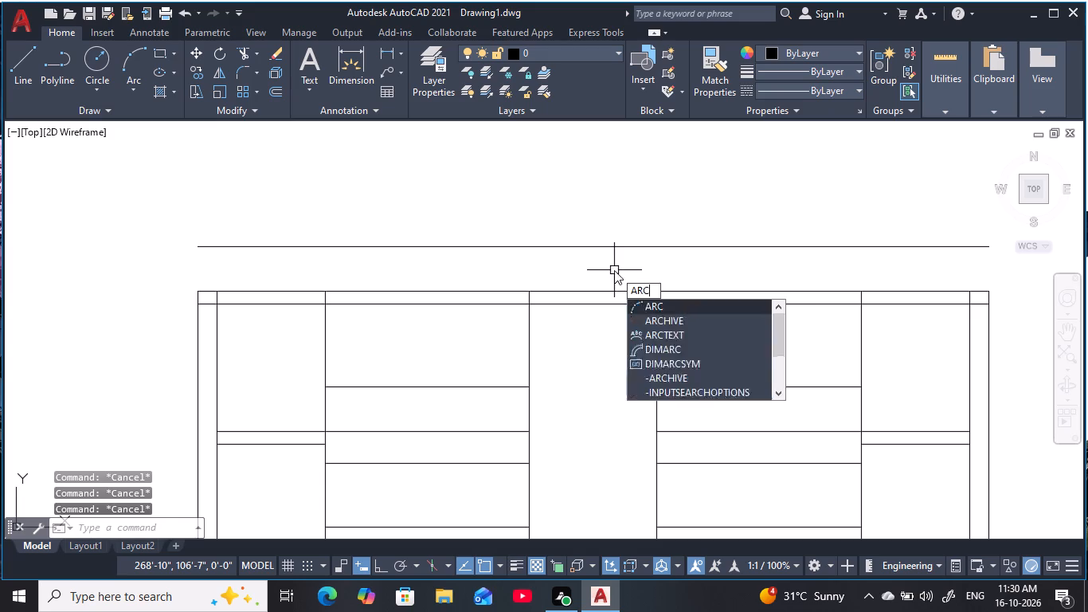
pyautogui.press('space')
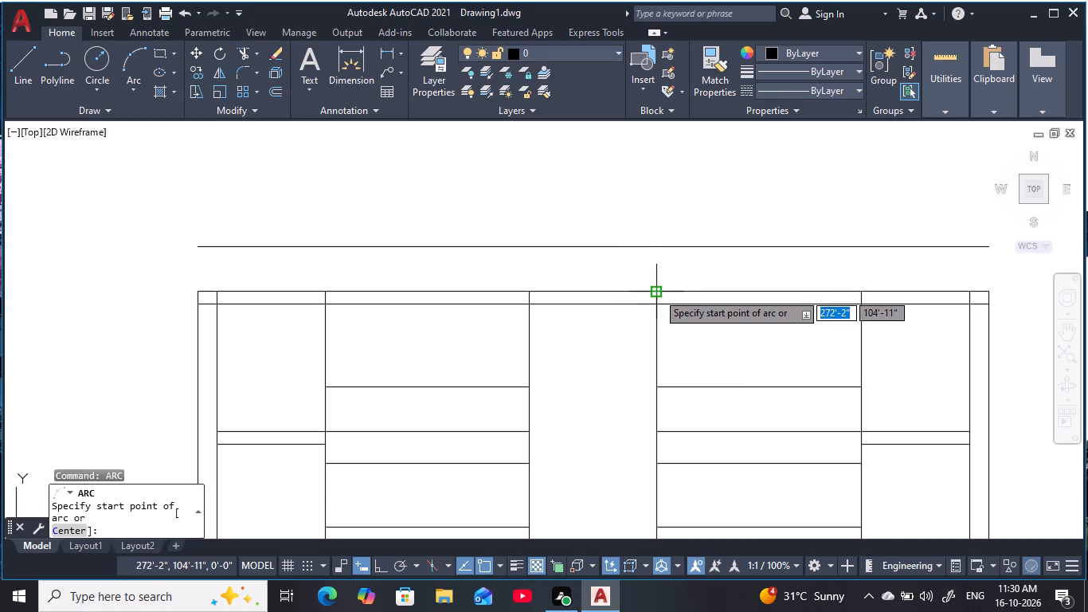
pyautogui.click(657, 292)
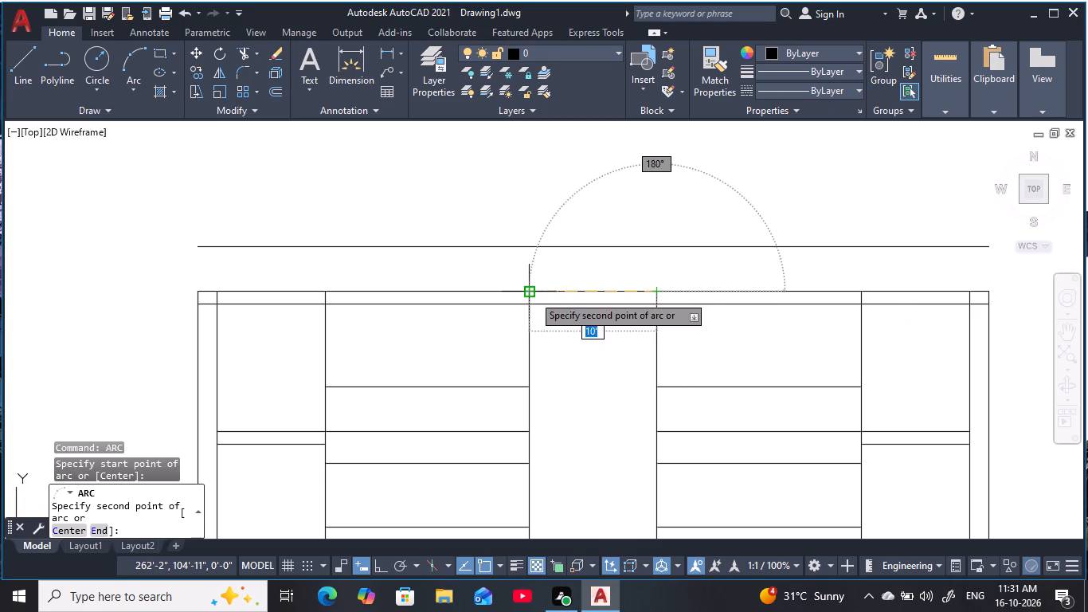
pyautogui.click(533, 295)
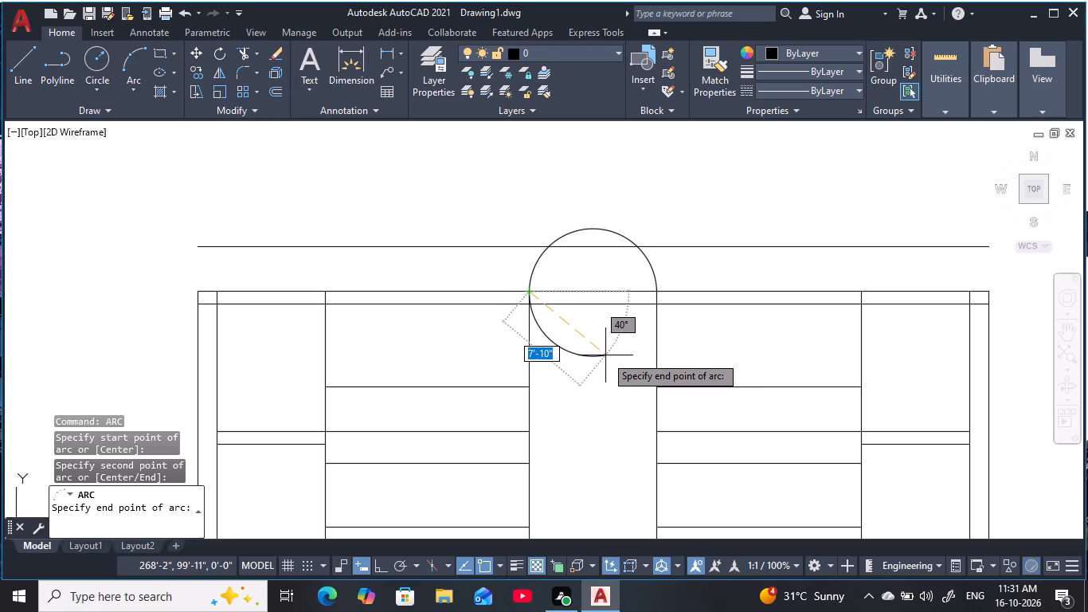
pyautogui.click(605, 355)
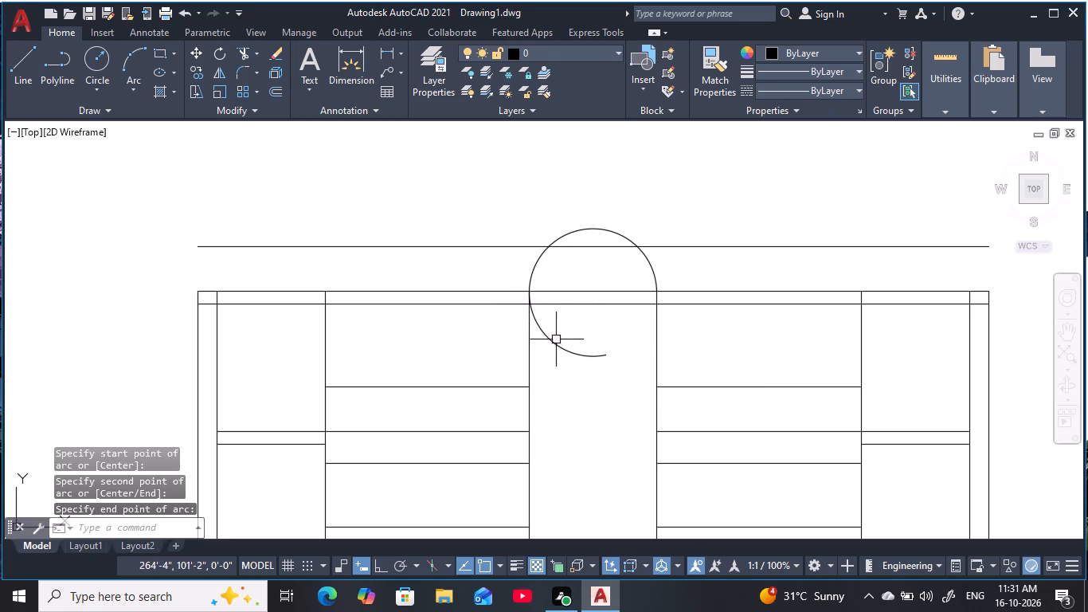
pyautogui.press('Escape')
# Trim the arc's tail below the grid's top edge, leaving a semicircle over the central bay.
pyautogui.scroll(3, 514, 313)
pyautogui.moveTo(514, 313); pyautogui.dragTo(417, 309, button='middle')
pyautogui.scroll(-3, 417, 309)
pyautogui.press('Escape')
pyautogui.press('Escape')
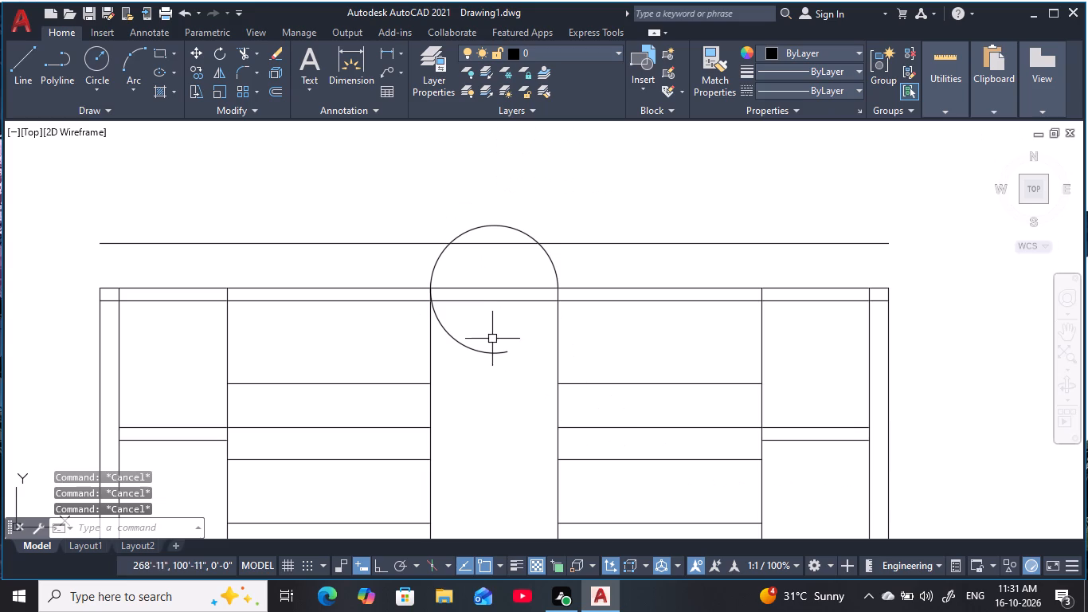
pyautogui.press('Escape')
pyautogui.moveTo(476, 338); pyautogui.dragTo(507, 335, button='middle')
pyautogui.write('TR')
pyautogui.press('space')
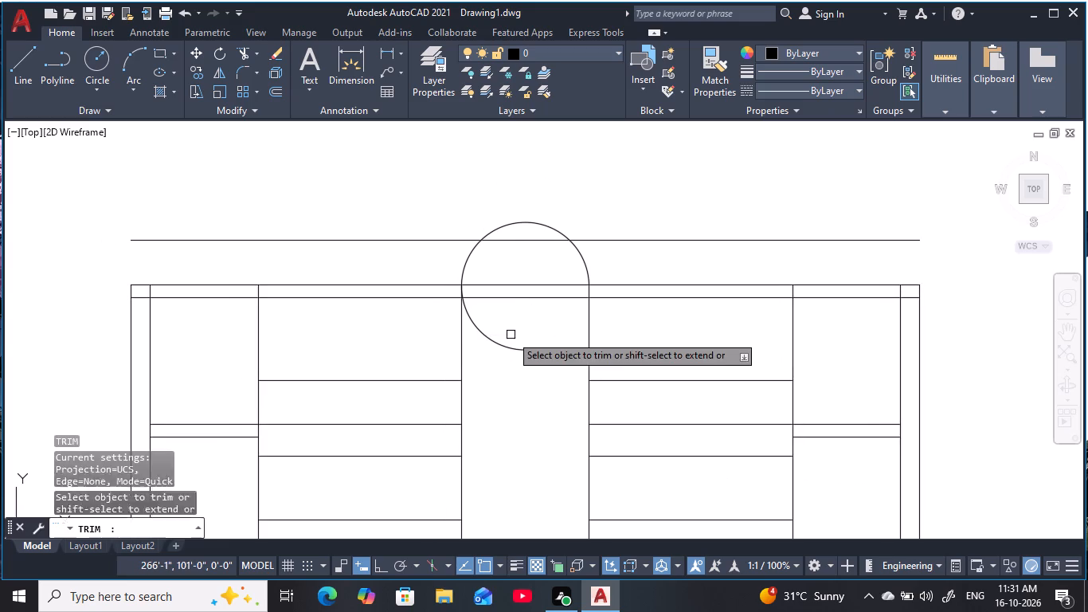
pyautogui.click(493, 346)
pyautogui.scroll(4, 469, 292)
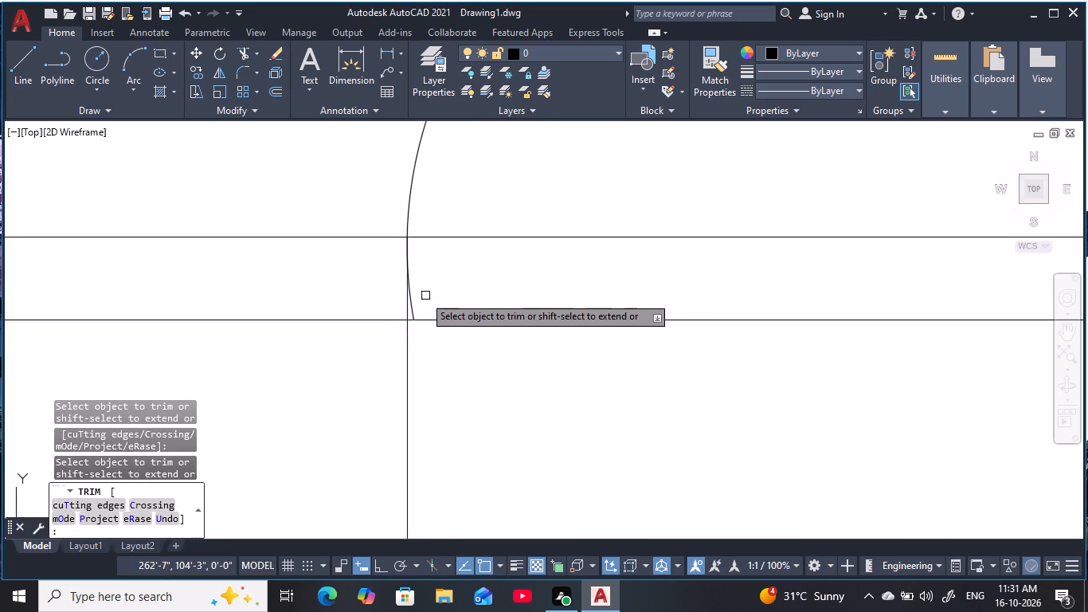
pyautogui.click(414, 304)
pyautogui.scroll(-4, 495, 305)
pyautogui.moveTo(497, 305); pyautogui.dragTo(461, 301, button='middle')
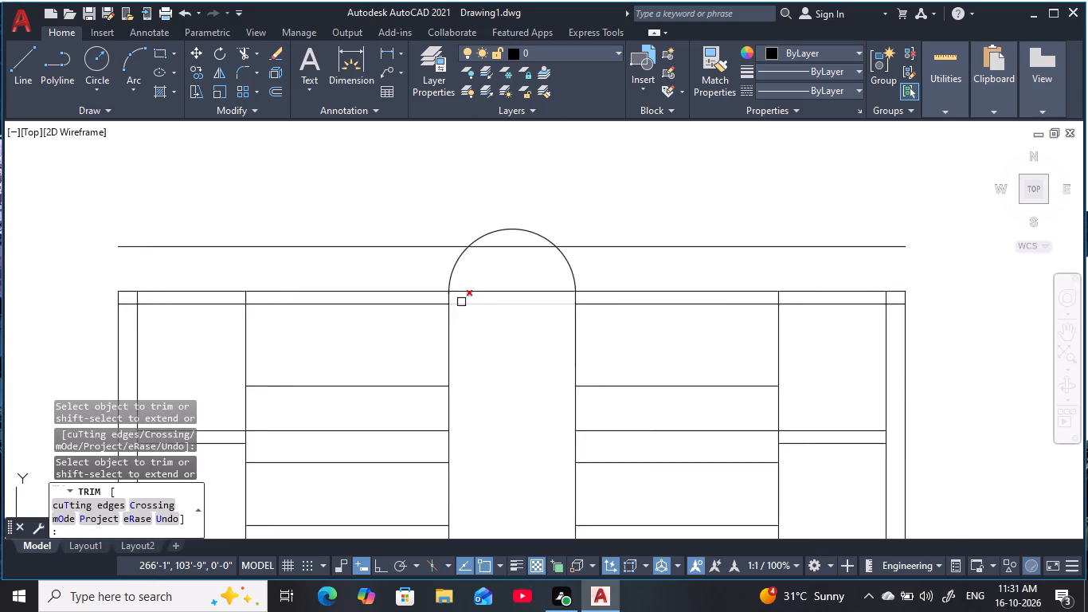
pyautogui.press('Escape')
pyautogui.scroll(-2, 511, 348)
pyautogui.press('Escape')
pyautogui.moveTo(511, 348); pyautogui.dragTo(535, 304, button='middle')
pyautogui.press('Escape')
pyautogui.press('Escape')
pyautogui.press('Escape')
pyautogui.press('Escape')
pyautogui.press('Escape')
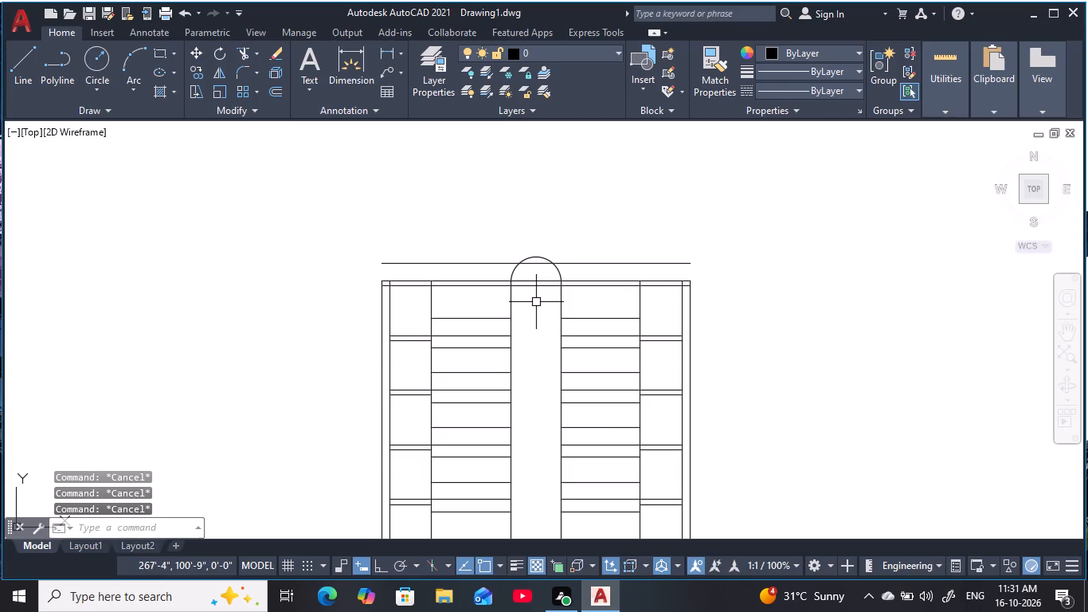
pyautogui.press('Escape')
pyautogui.press('Escape')
pyautogui.press('Escape')
pyautogui.press('Escape')
pyautogui.press('Escape')
pyautogui.press('Escape')
pyautogui.press('Escape')
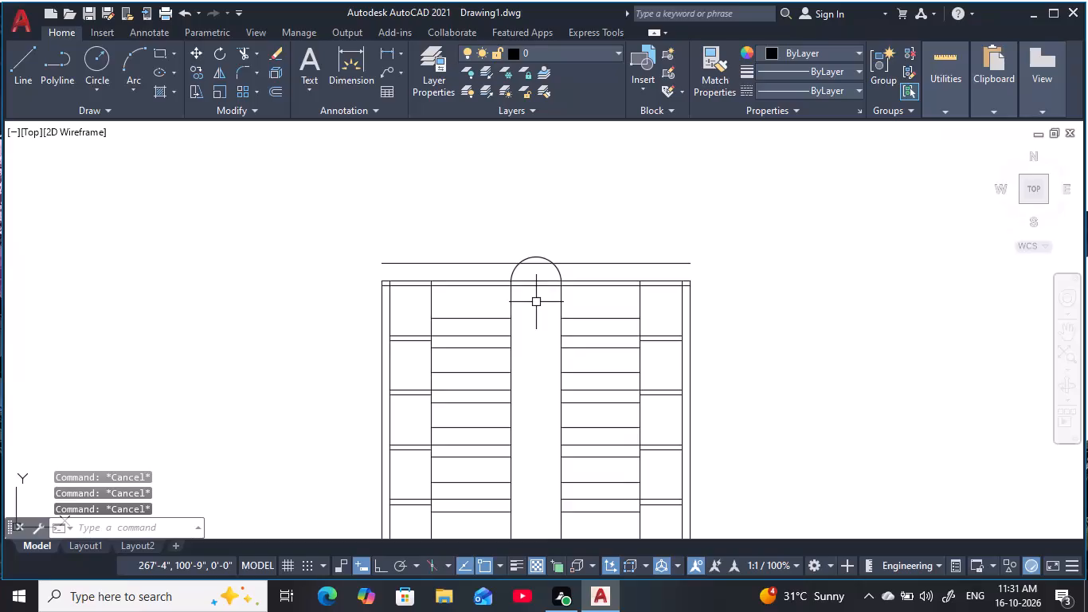
pyautogui.press('Escape')
pyautogui.press('Escape')
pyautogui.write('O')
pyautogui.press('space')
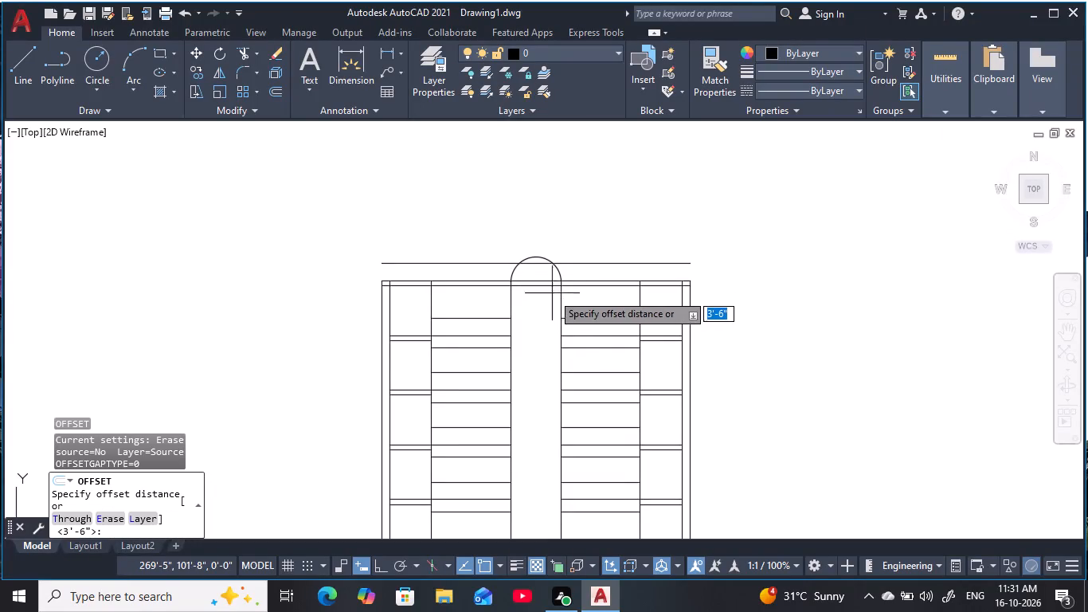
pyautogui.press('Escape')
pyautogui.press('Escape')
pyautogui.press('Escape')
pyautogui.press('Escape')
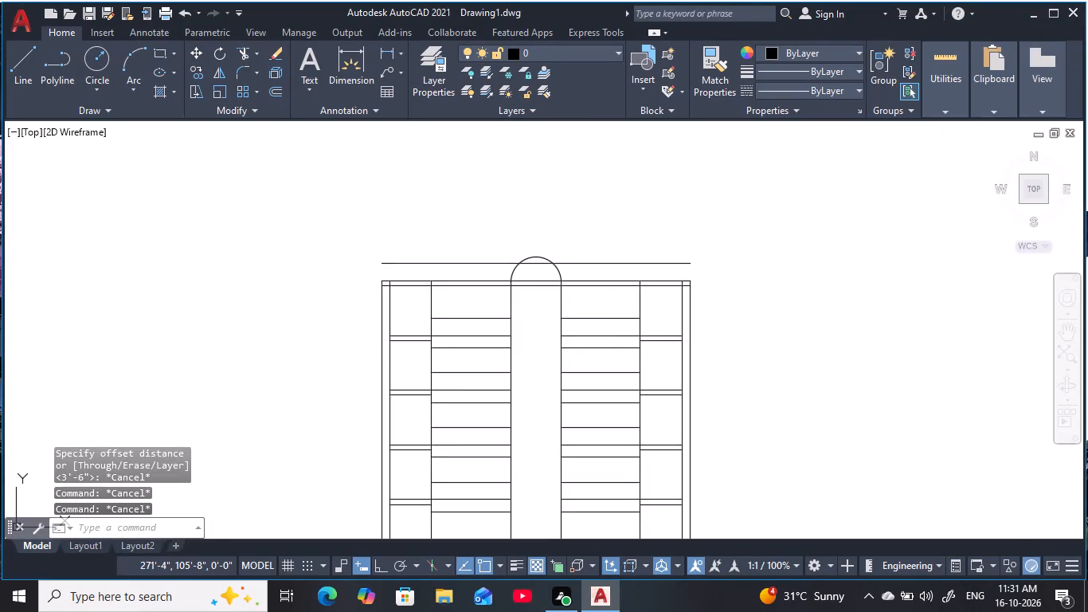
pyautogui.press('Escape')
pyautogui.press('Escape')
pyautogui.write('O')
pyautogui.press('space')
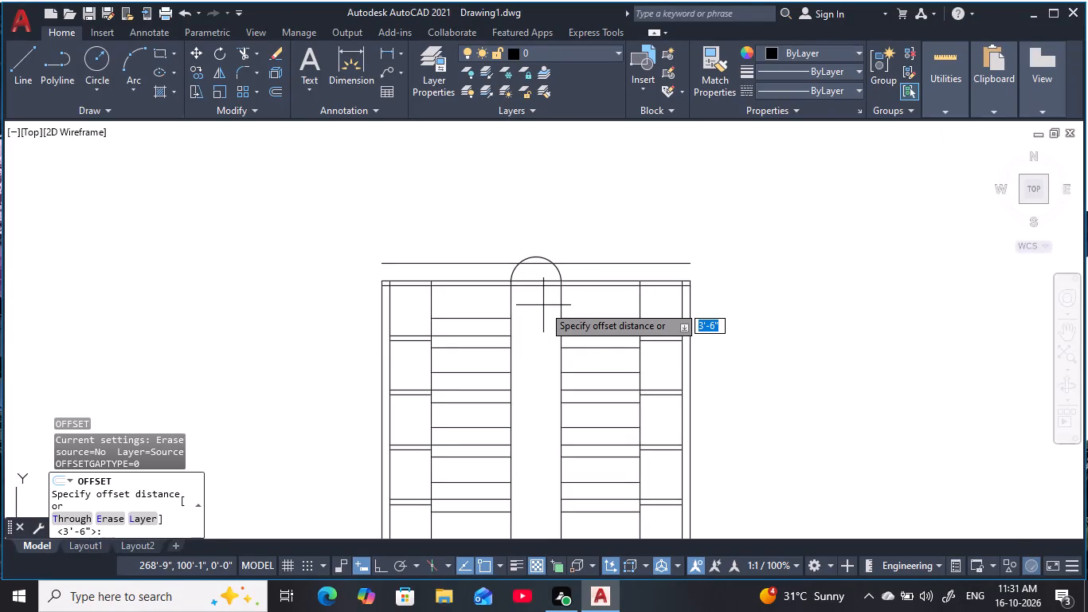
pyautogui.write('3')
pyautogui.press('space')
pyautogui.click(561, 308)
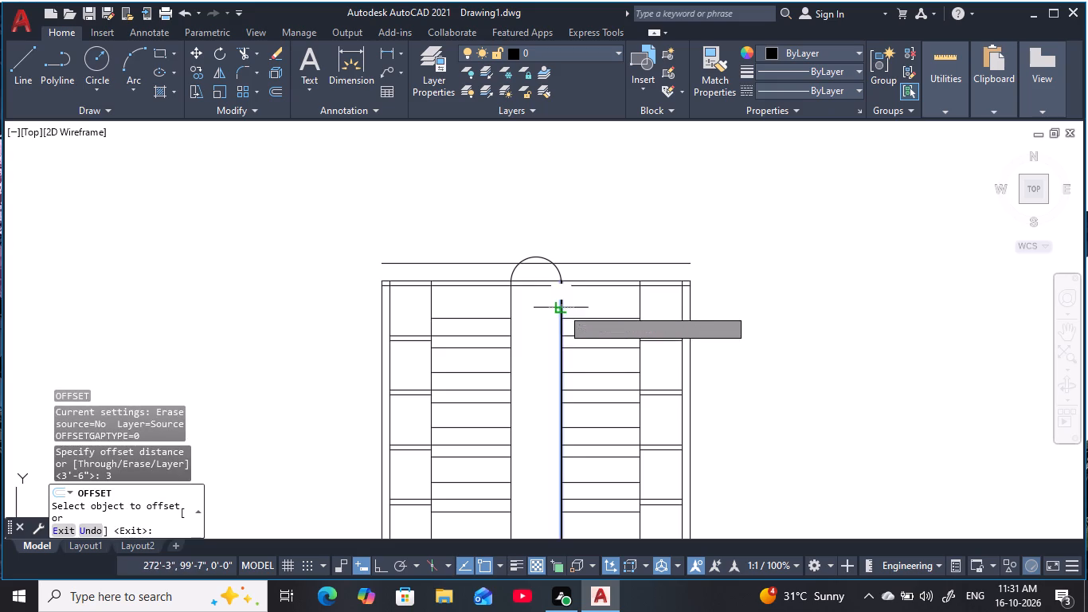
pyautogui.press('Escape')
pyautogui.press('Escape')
# Offset both vertical side lines of the central bay 4" inward.
pyautogui.moveTo(542, 348); pyautogui.dragTo(584, 307, button='middle')
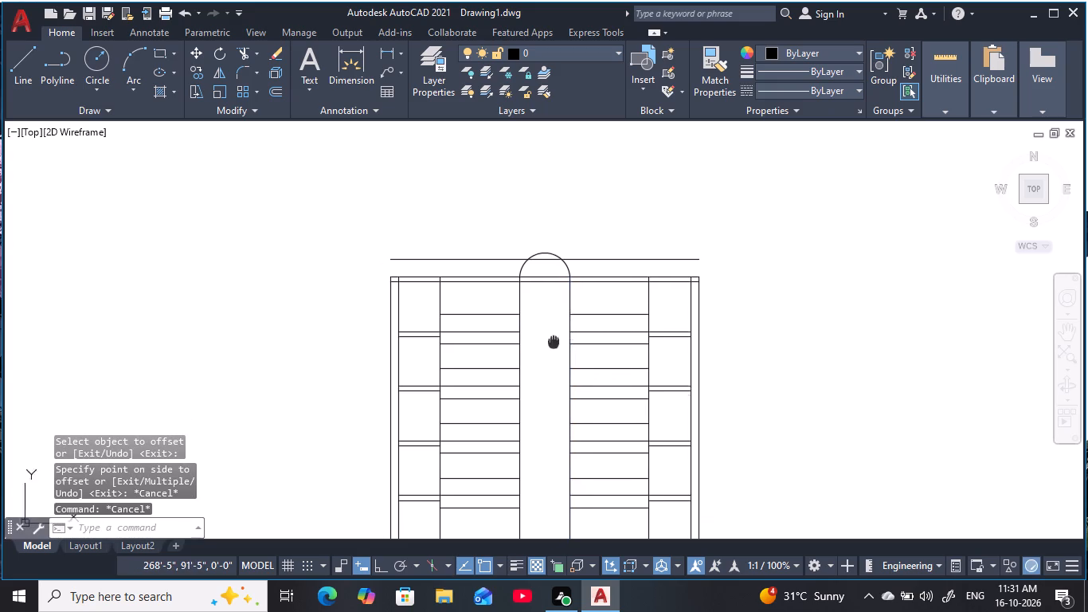
pyautogui.moveTo(584, 307); pyautogui.dragTo(600, 288, button='middle')
pyautogui.press('Escape')
pyautogui.scroll(1, 612, 269)
pyautogui.press('Escape')
pyautogui.moveTo(612, 269); pyautogui.dragTo(584, 286, button='middle')
pyautogui.press('Escape')
pyautogui.press('Escape')
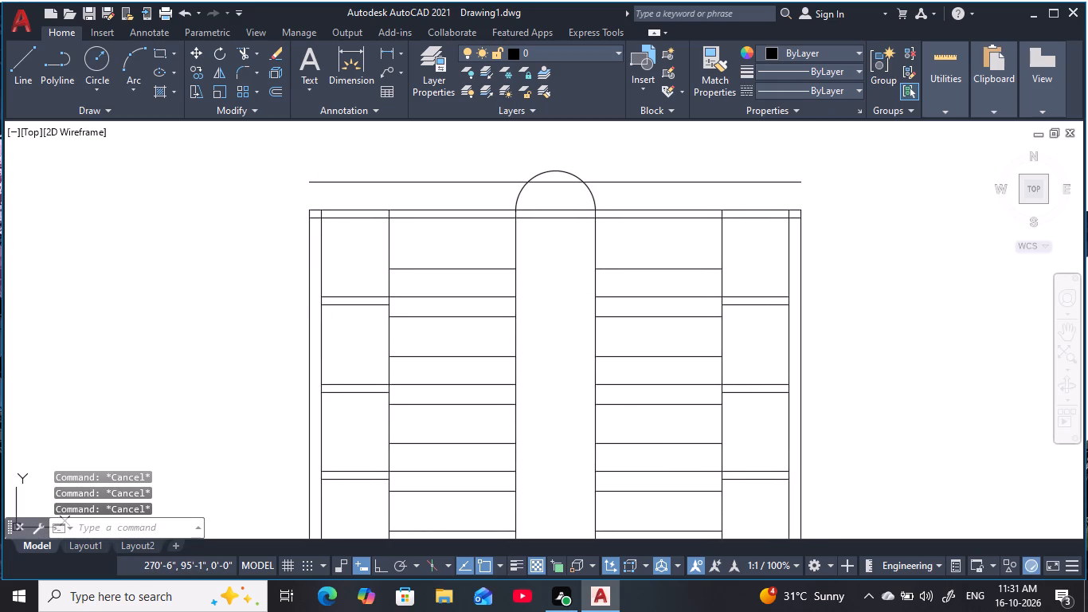
pyautogui.write('O')
pyautogui.press('space')
pyautogui.write('4')
pyautogui.press('space')
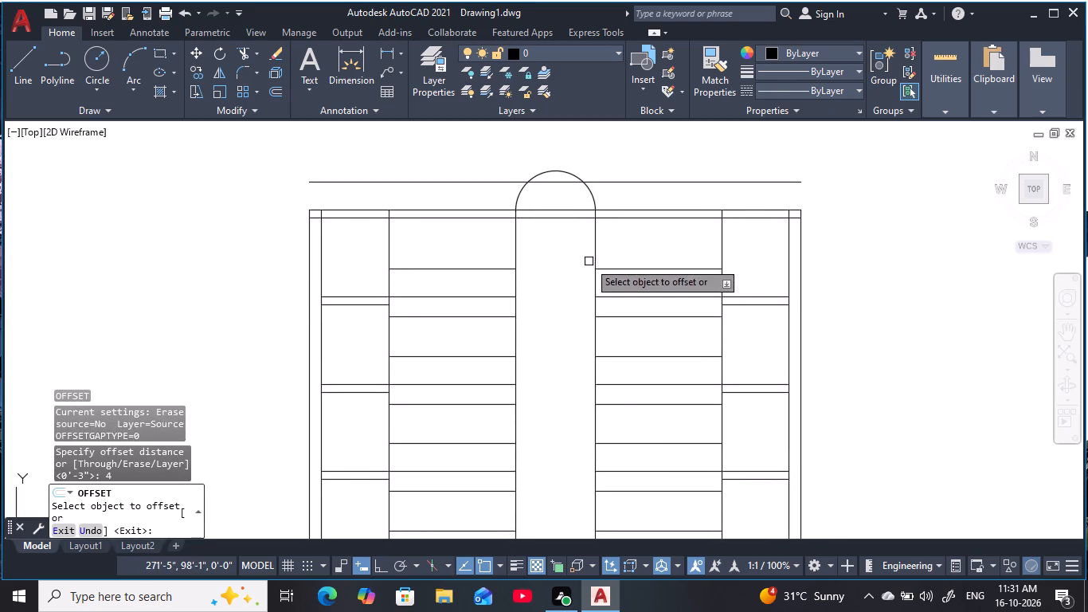
pyautogui.click(593, 251)
pyautogui.click(527, 274)
pyautogui.click(514, 251)
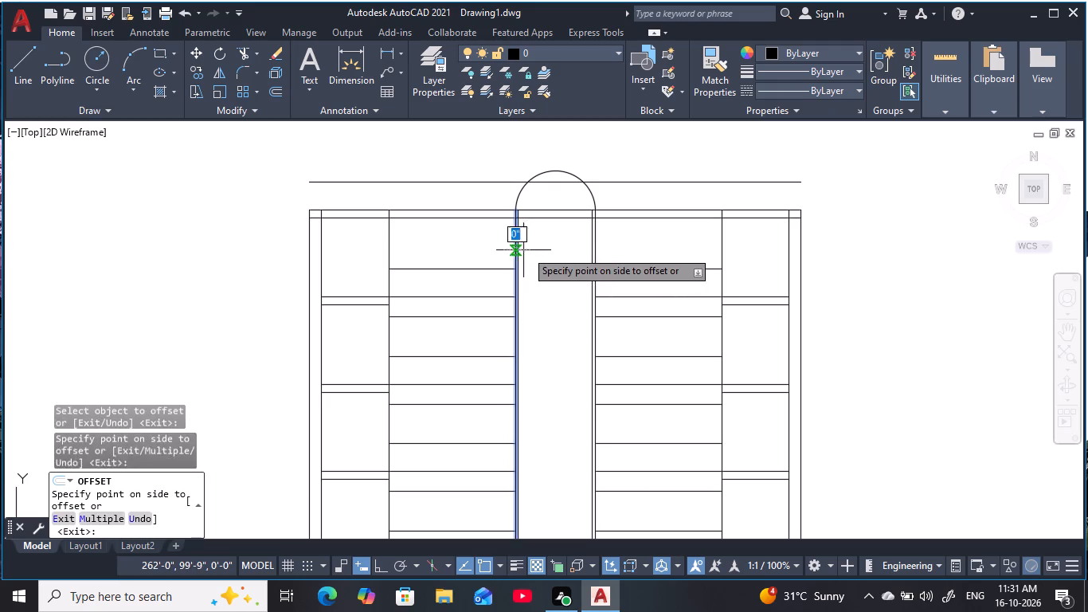
pyautogui.click(565, 253)
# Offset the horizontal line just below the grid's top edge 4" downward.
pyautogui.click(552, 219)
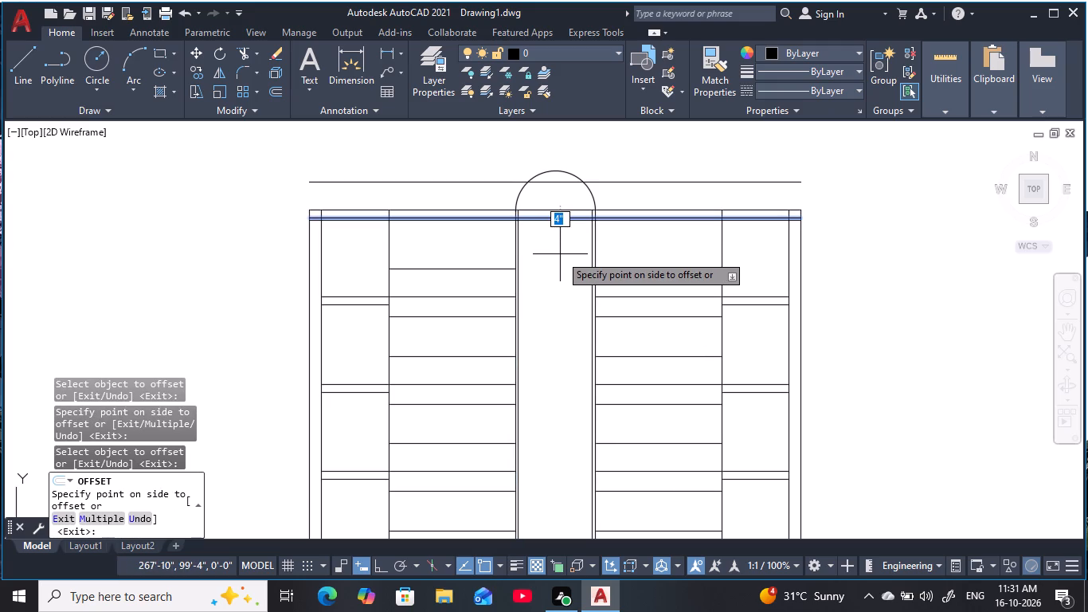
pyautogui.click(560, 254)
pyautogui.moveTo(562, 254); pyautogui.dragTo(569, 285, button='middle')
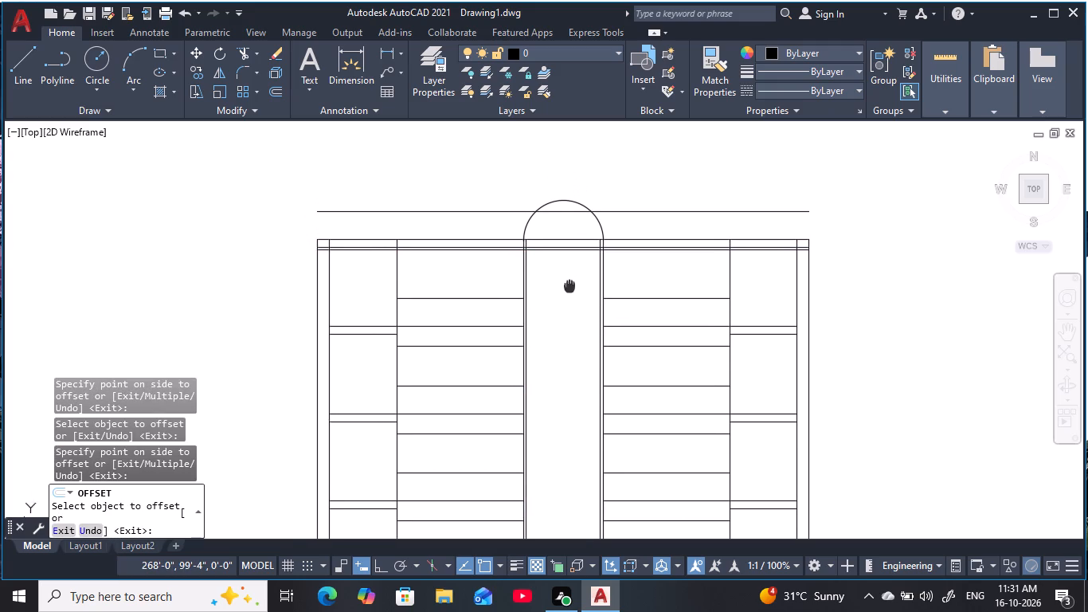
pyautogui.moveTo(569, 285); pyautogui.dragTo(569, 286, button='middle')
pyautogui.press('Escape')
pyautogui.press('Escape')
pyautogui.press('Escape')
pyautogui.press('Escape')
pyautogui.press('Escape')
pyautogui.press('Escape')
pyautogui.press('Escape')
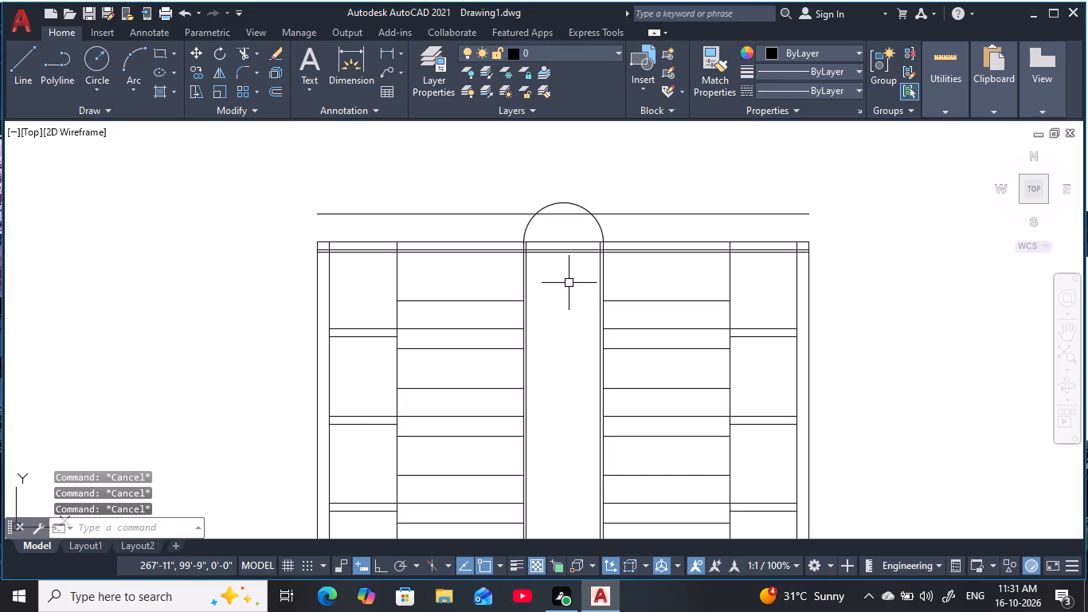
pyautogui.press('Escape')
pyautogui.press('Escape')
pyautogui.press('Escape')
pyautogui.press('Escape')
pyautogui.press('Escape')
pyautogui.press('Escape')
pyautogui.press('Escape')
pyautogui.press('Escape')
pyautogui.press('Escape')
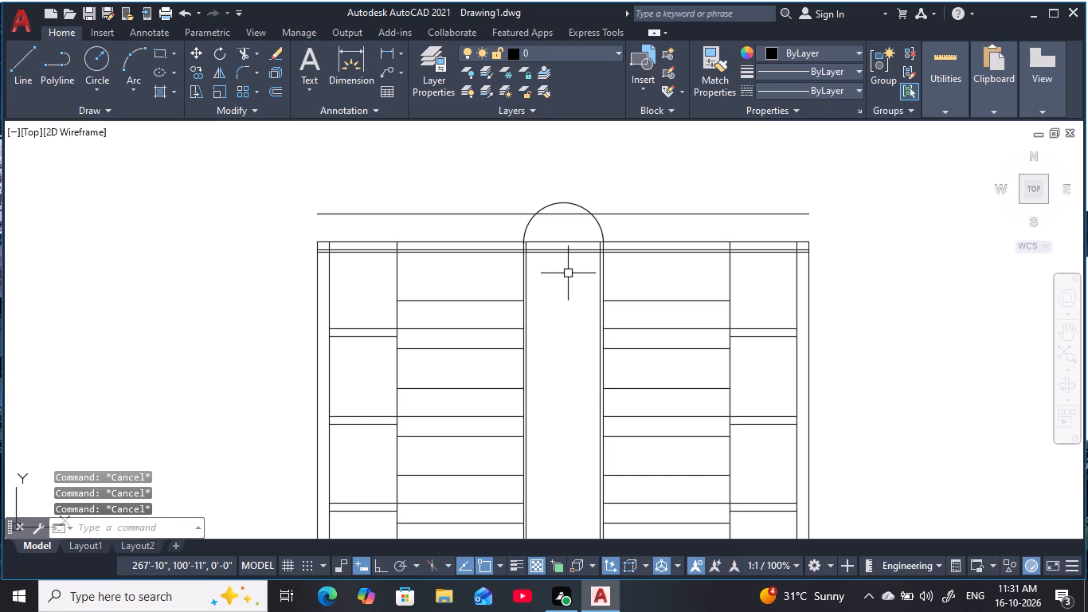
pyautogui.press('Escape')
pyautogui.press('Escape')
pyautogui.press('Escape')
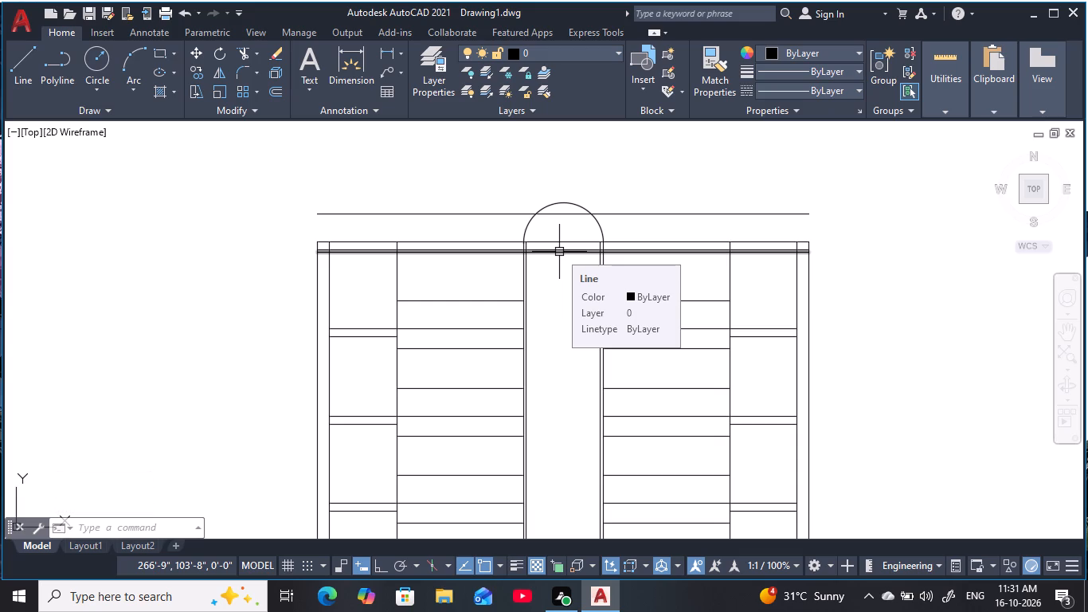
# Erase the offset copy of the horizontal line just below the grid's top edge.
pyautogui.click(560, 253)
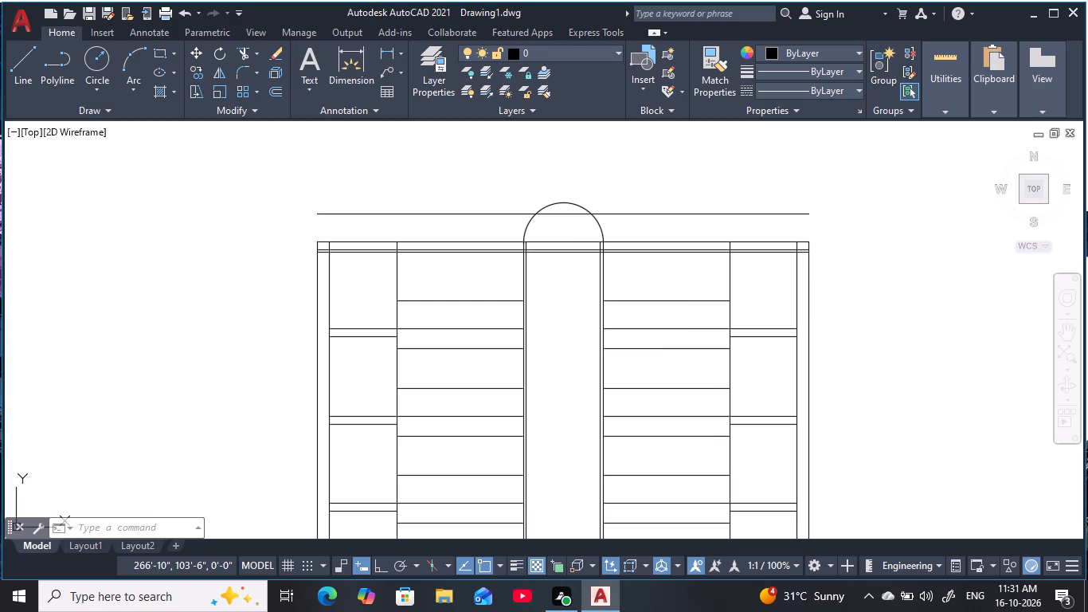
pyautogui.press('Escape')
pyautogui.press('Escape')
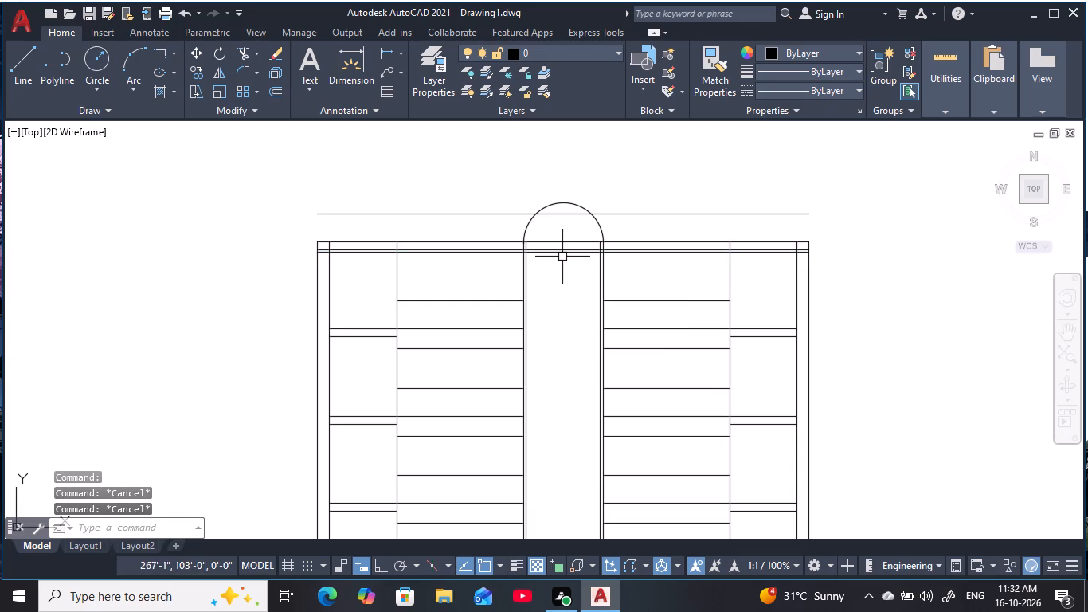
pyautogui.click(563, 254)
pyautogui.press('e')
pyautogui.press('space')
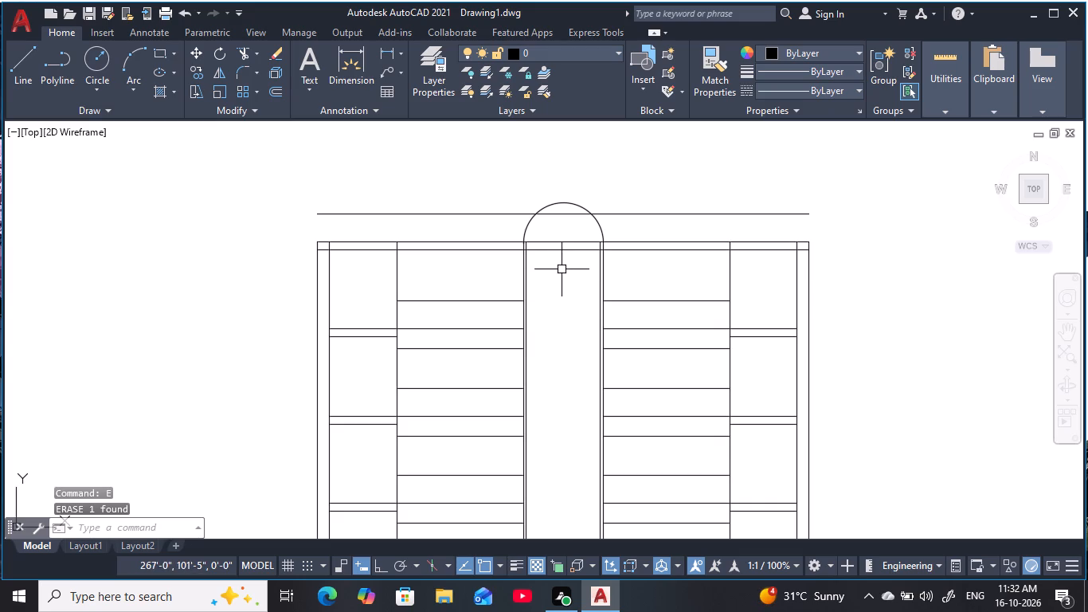
# Draw a vertical centre line with ortho on, from the arch's apex down about 51'-5" to the lowest interior level line.
pyautogui.scroll(1, 557, 273)
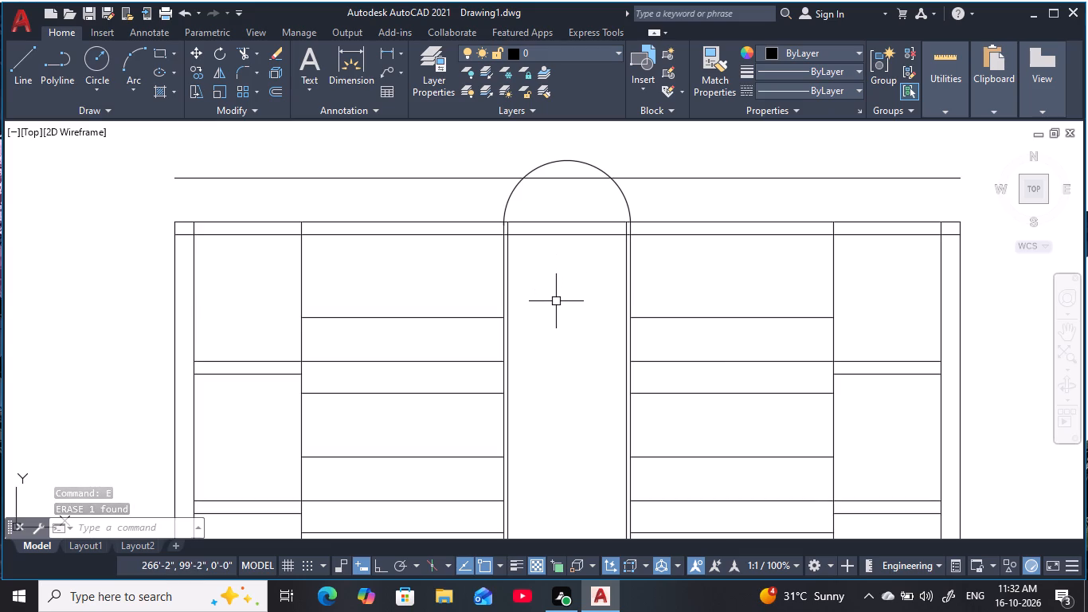
pyautogui.moveTo(562, 305); pyautogui.dragTo(573, 207, button='middle')
pyautogui.press('Escape')
pyautogui.press('Escape')
pyautogui.press('Escape')
pyautogui.press('Escape')
pyautogui.press('Escape')
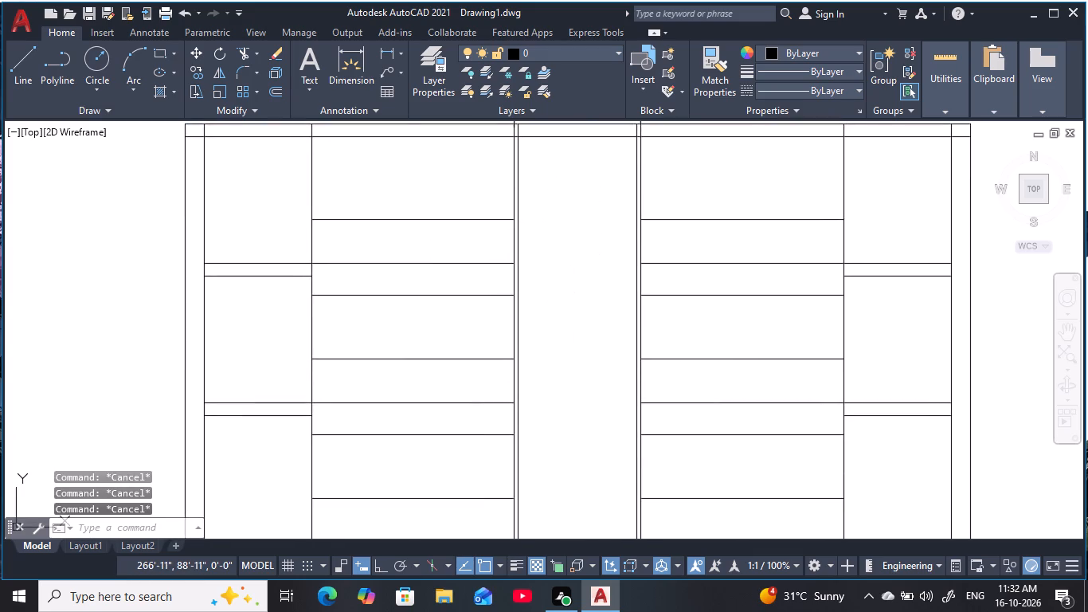
pyautogui.write('L')
pyautogui.press('space')
pyautogui.scroll(-1, 568, 341)
pyautogui.moveTo(564, 379); pyautogui.dragTo(551, 436, button='middle')
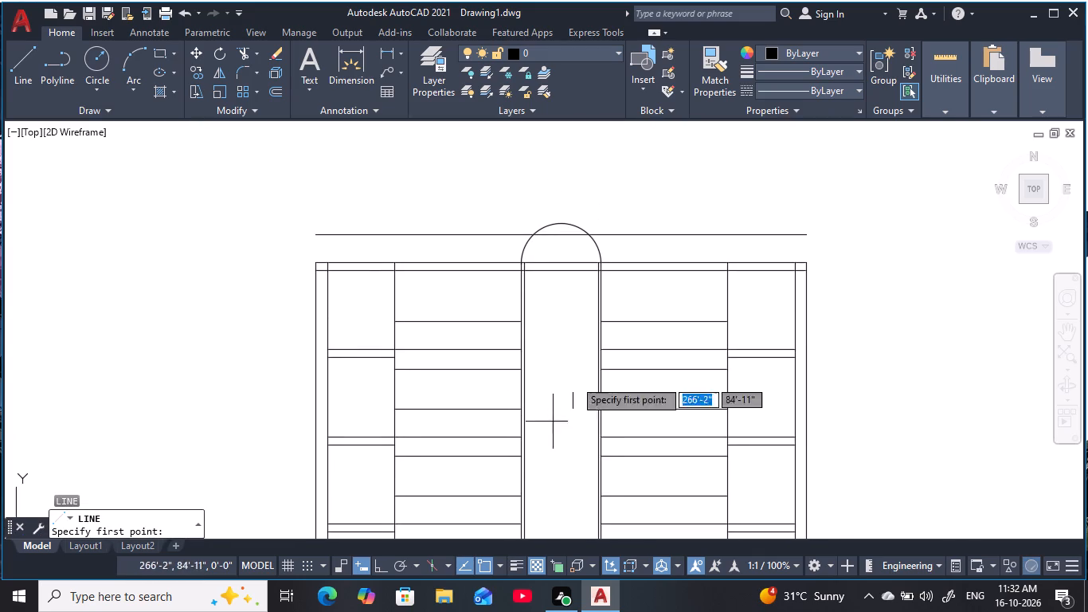
pyautogui.scroll(1, 561, 236)
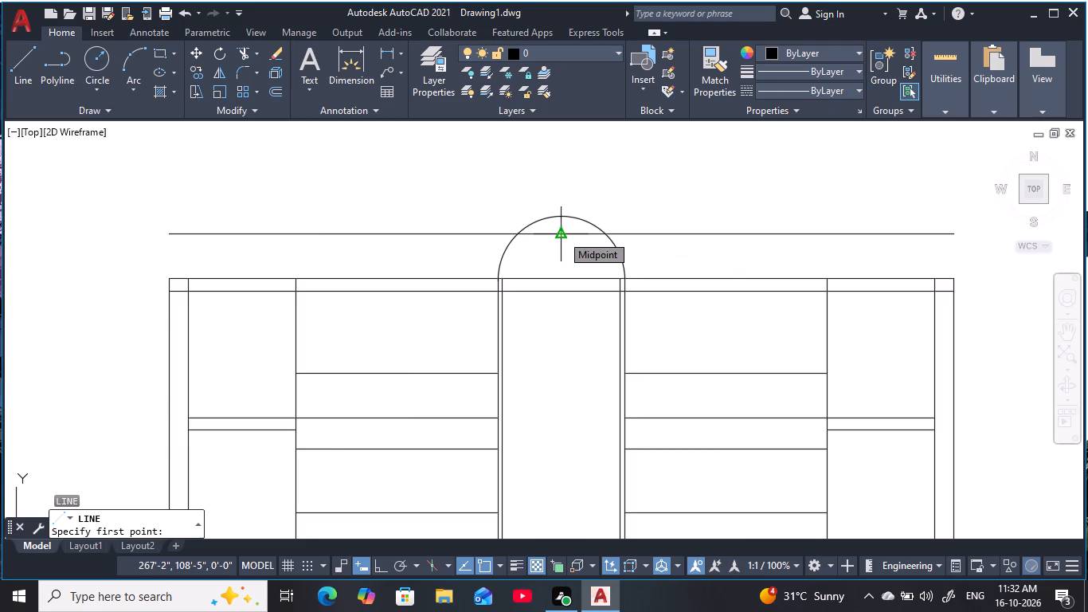
pyautogui.click(561, 218)
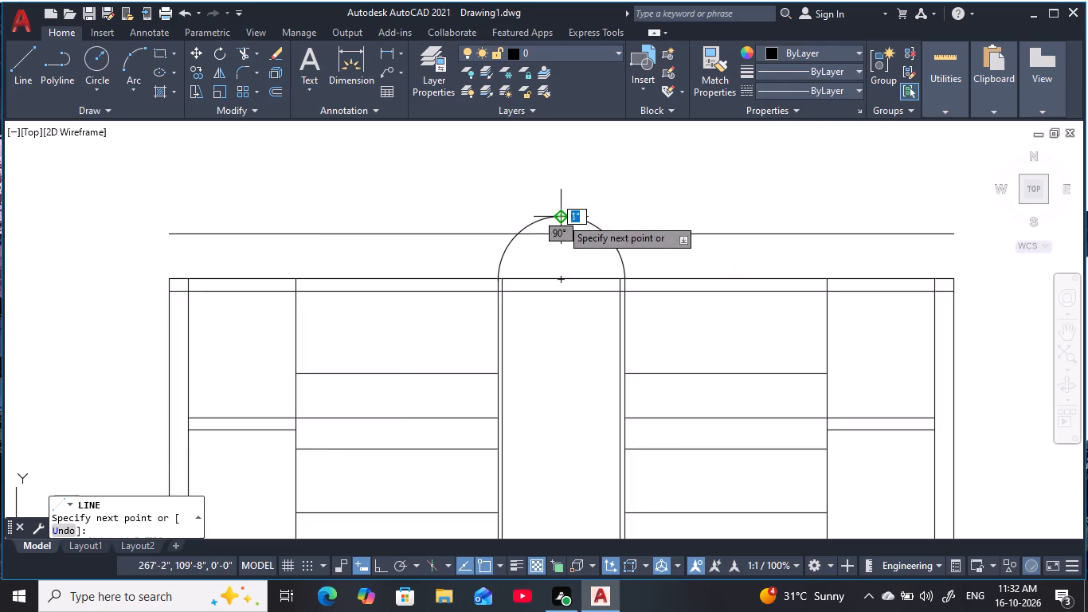
pyautogui.moveTo(566, 381); pyautogui.dragTo(577, 237, button='middle')
pyautogui.scroll(-3, 569, 217)
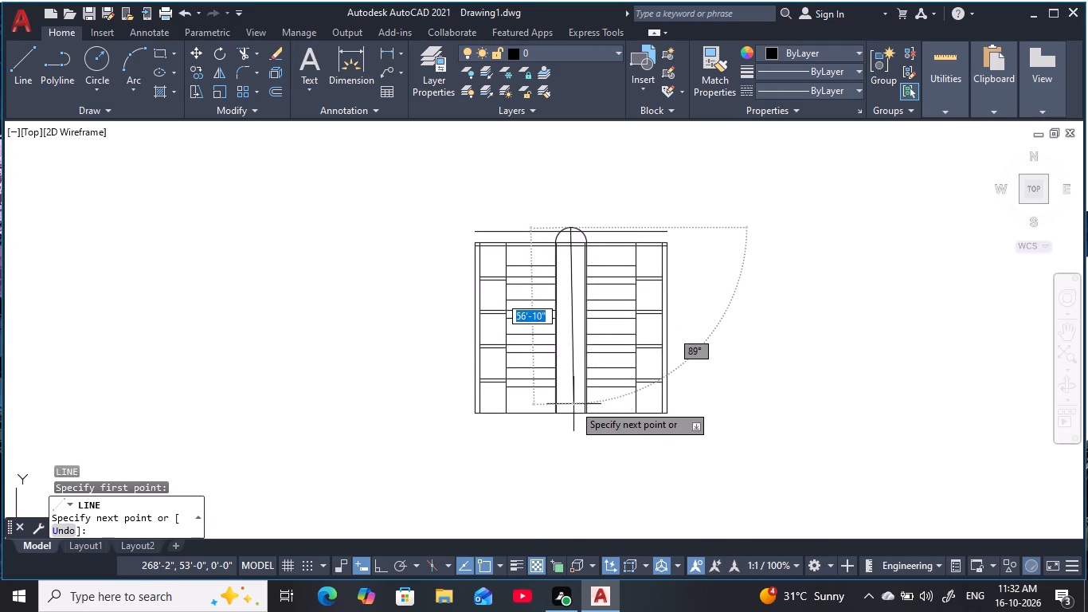
pyautogui.scroll(1, 572, 398)
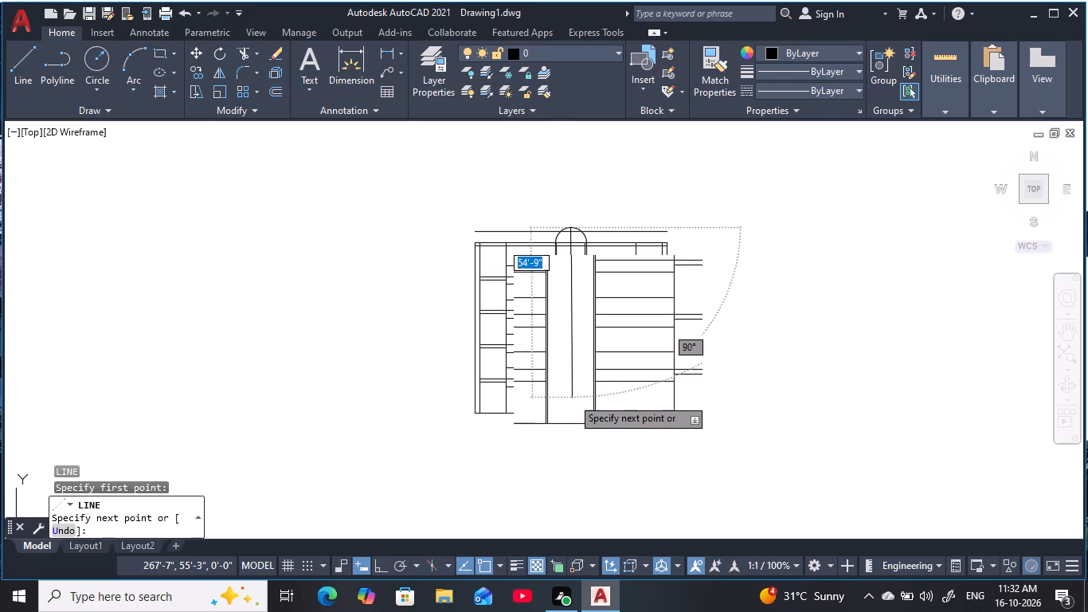
pyautogui.scroll(2, 572, 397)
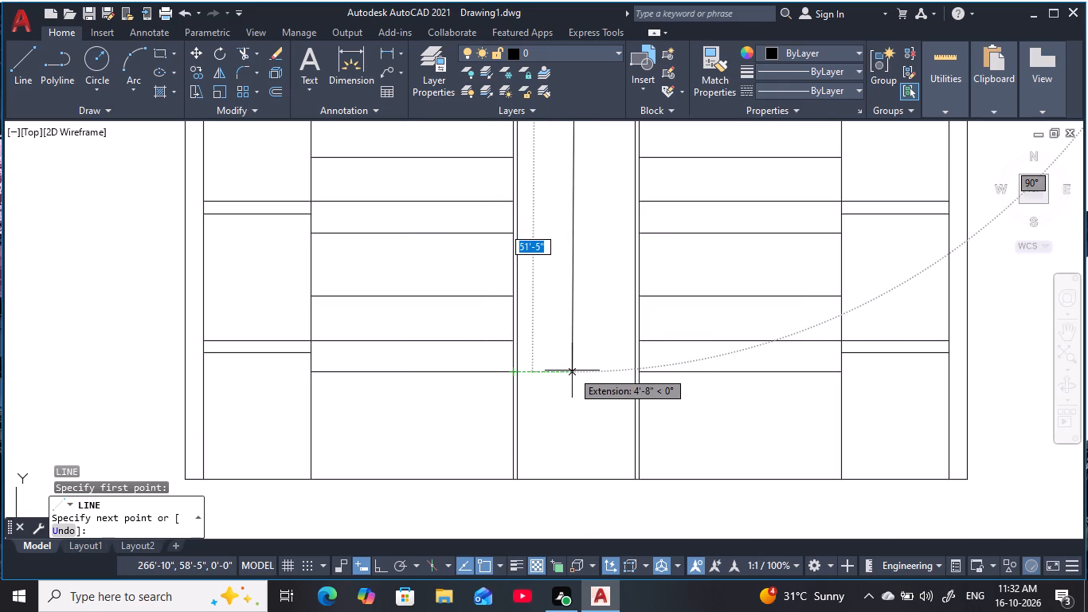
pyautogui.press('F8')
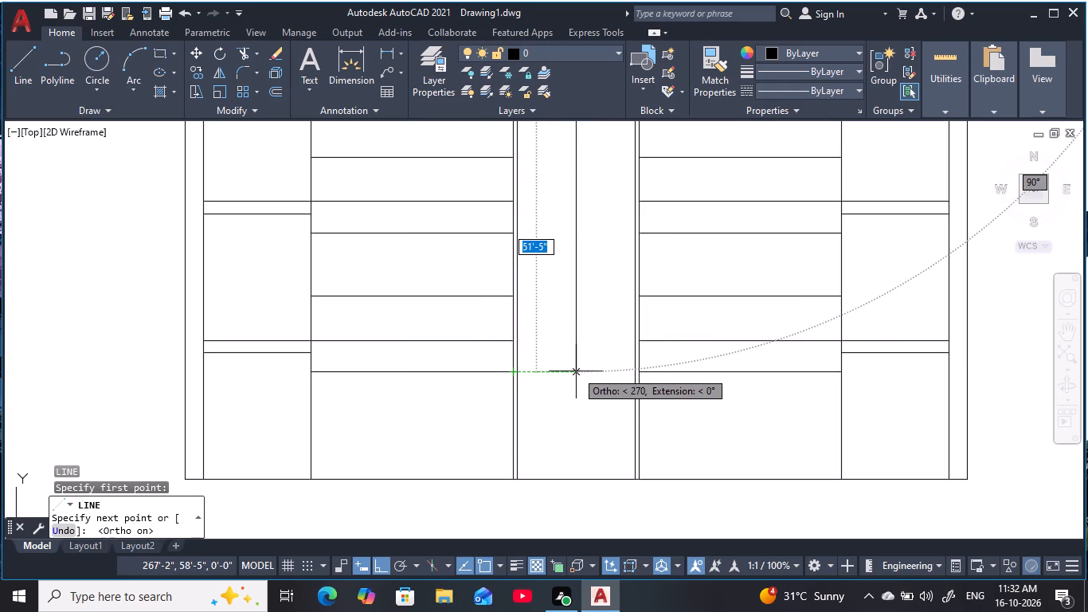
pyautogui.click(577, 371)
pyautogui.press('Escape')
pyautogui.press('Escape')
# Draw a three-point arc from the inner right bay line's top through the inner left line's top, ending about 8'-2" away inside the bay.
pyautogui.scroll(-1, 593, 324)
pyautogui.moveTo(593, 324); pyautogui.dragTo(581, 384, button='middle')
pyautogui.press('Escape')
pyautogui.press('Escape')
pyautogui.press('Escape')
pyautogui.press('Escape')
pyautogui.scroll(-1, 581, 384)
pyautogui.press('Escape')
pyautogui.moveTo(583, 397); pyautogui.dragTo(583, 433, button='middle')
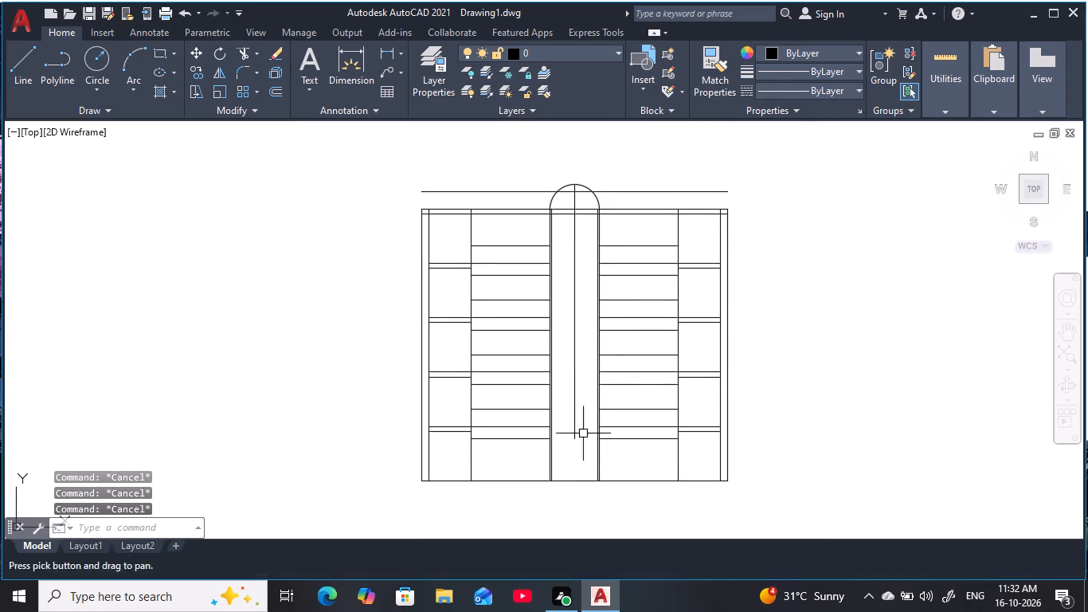
pyautogui.scroll(2, 583, 237)
pyautogui.moveTo(587, 238); pyautogui.dragTo(593, 364, button='middle')
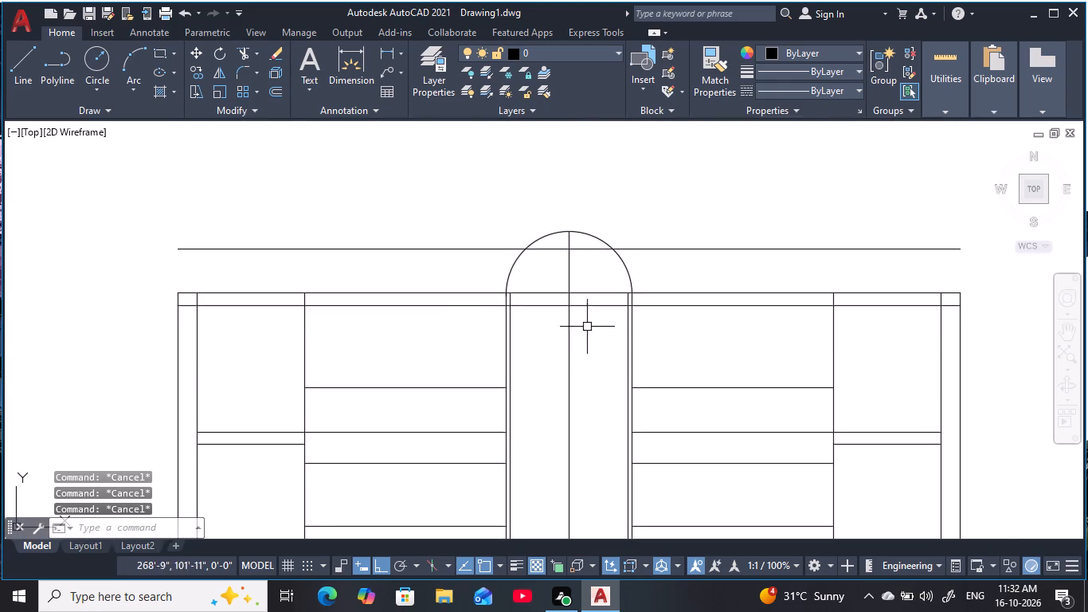
pyautogui.scroll(2, 546, 297)
pyautogui.press('Escape')
pyautogui.moveTo(538, 289); pyautogui.dragTo(535, 306, button='middle')
pyautogui.press('Escape')
pyautogui.press('Escape')
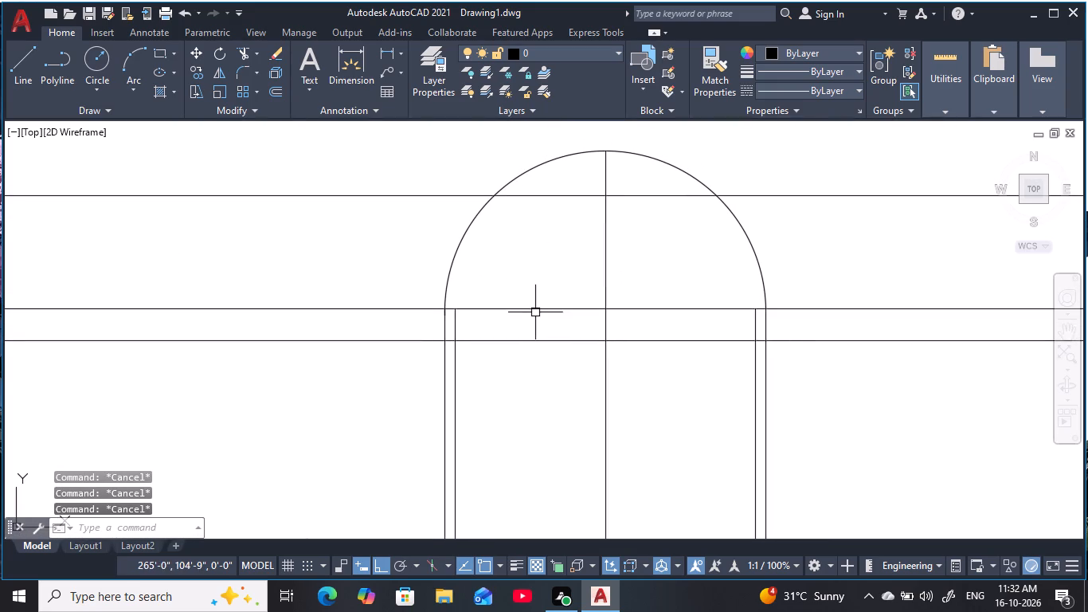
pyautogui.write('ARC')
pyautogui.press('space')
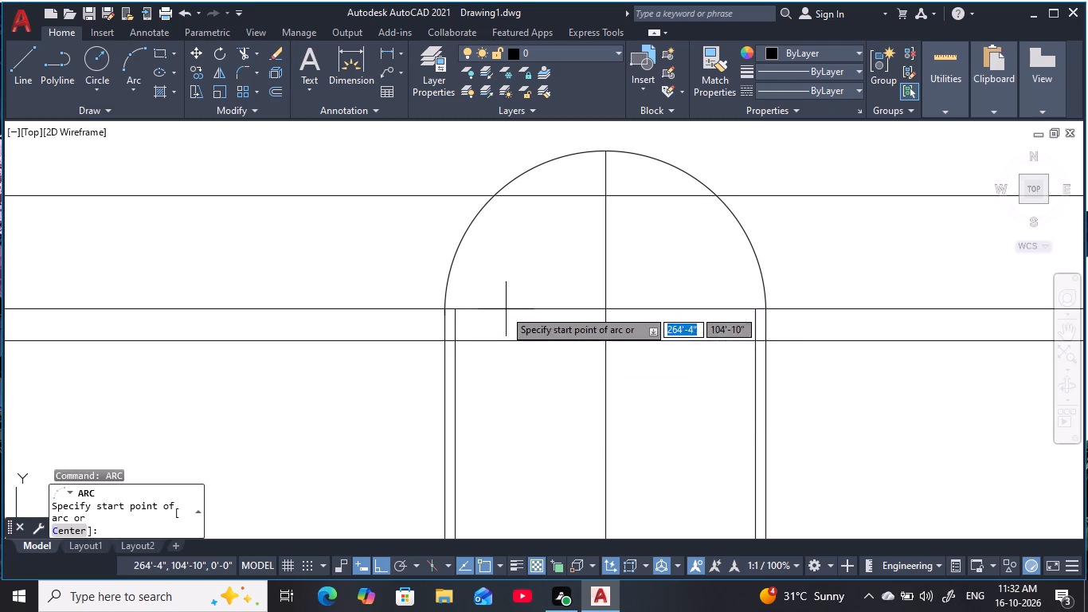
pyautogui.click(752, 311)
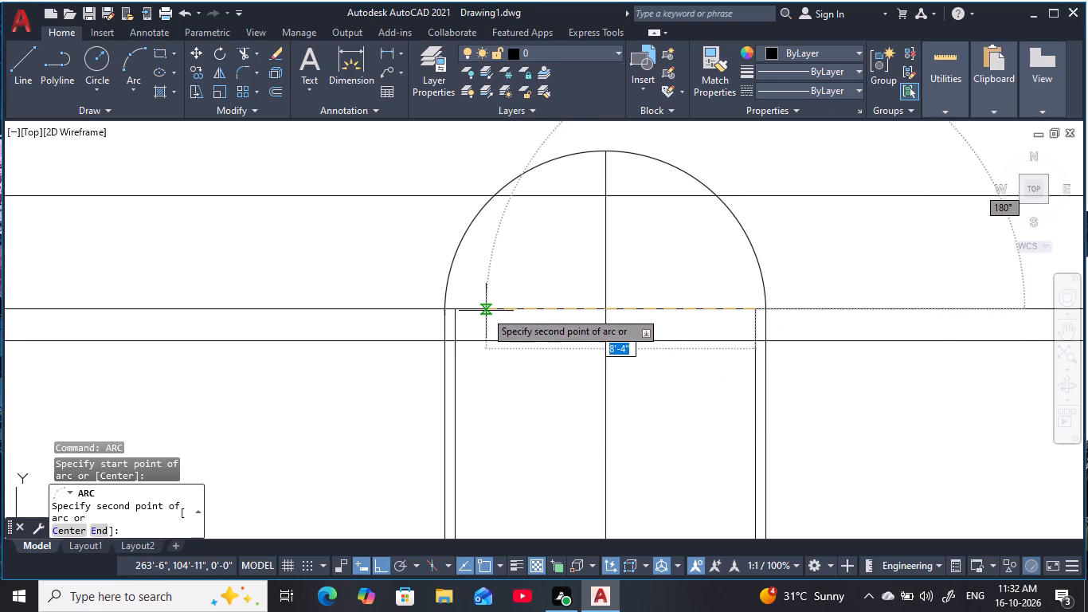
pyautogui.click(459, 311)
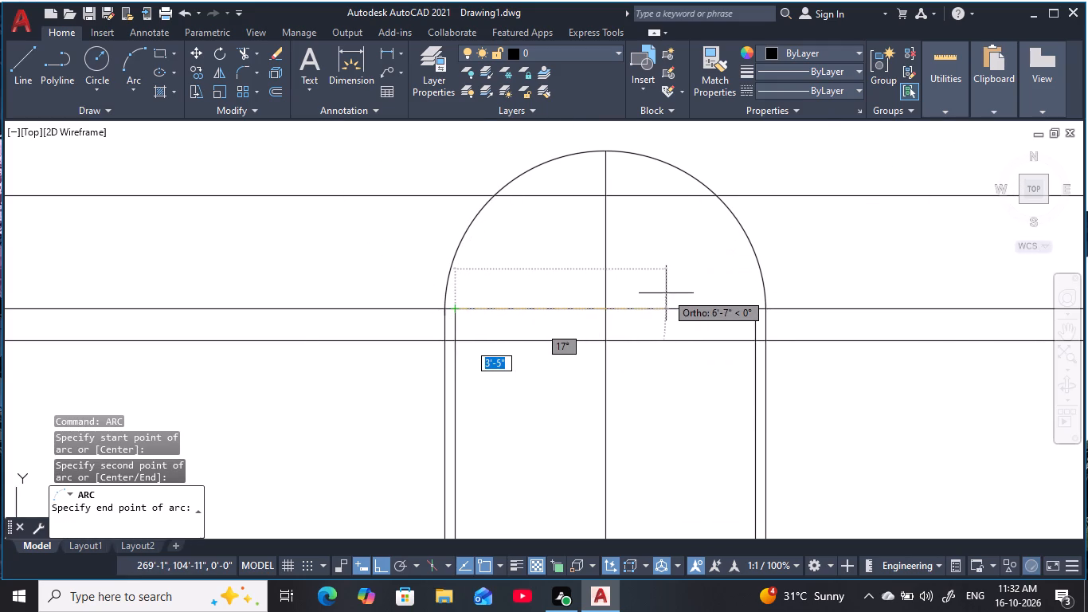
pyautogui.press('F8')
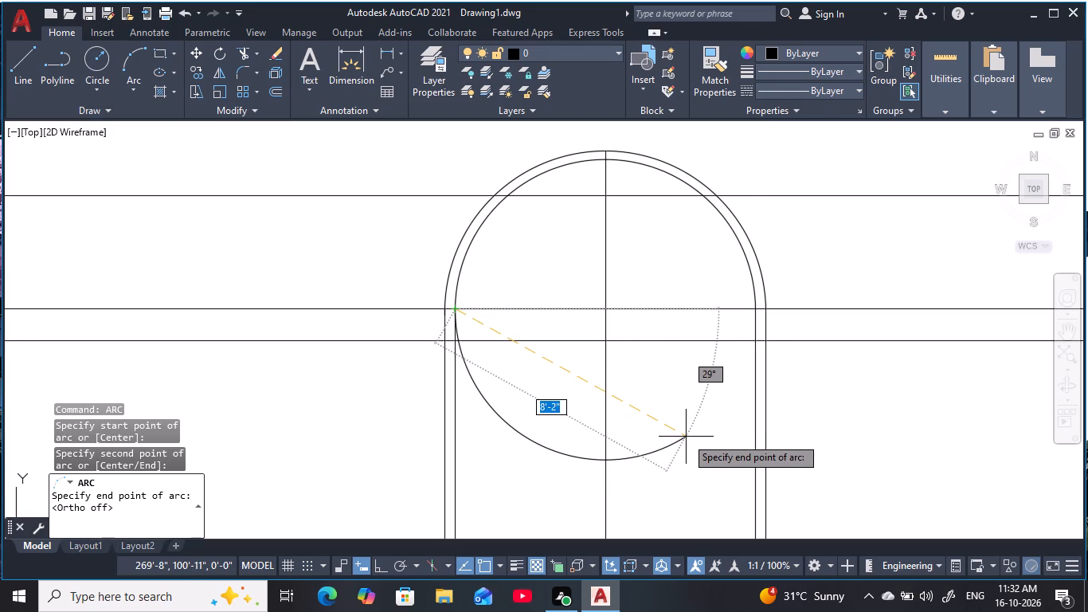
pyautogui.click(686, 437)
pyautogui.press('Escape')
pyautogui.press('Escape')
pyautogui.press('Escape')
pyautogui.press('Escape')
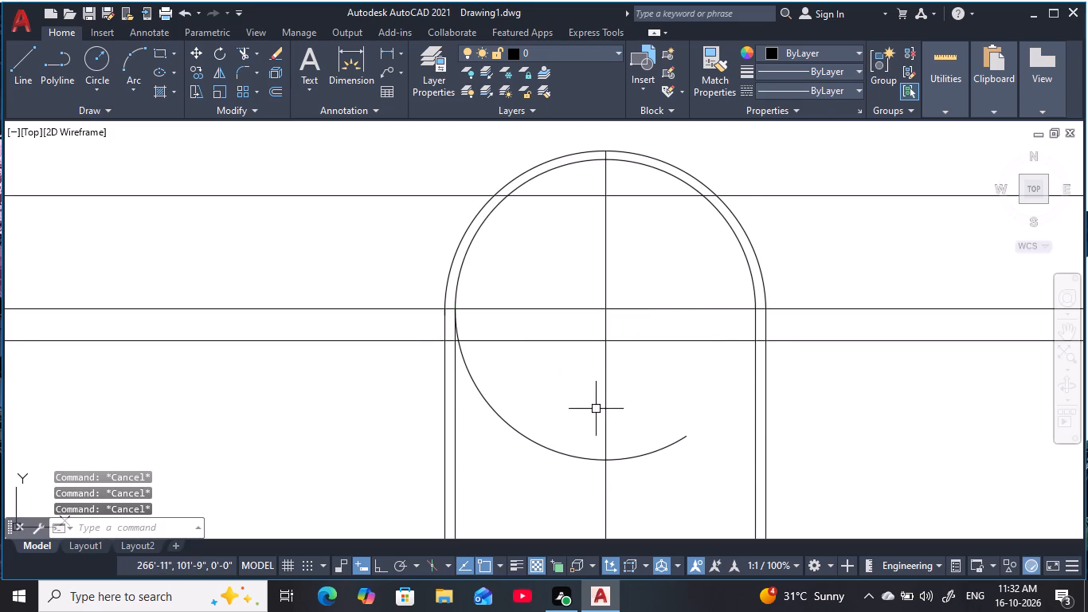
pyautogui.press('Escape')
pyautogui.press('Escape')
pyautogui.press('Escape')
pyautogui.press('Escape')
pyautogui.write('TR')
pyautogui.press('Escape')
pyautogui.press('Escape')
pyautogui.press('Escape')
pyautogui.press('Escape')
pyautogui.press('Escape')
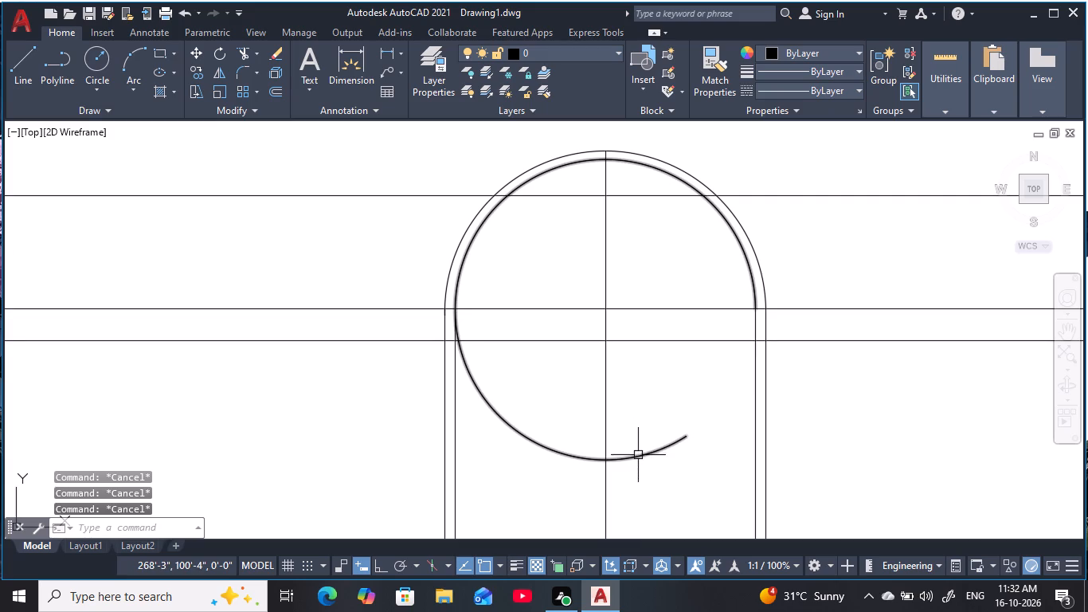
# Trim away the excess of the inner arc inside the bay below the grid's top edge, leaving only the upper half-circle.
pyautogui.press('Escape')
pyautogui.press('t')
pyautogui.press('r')
pyautogui.press('space')
pyautogui.click(639, 454)
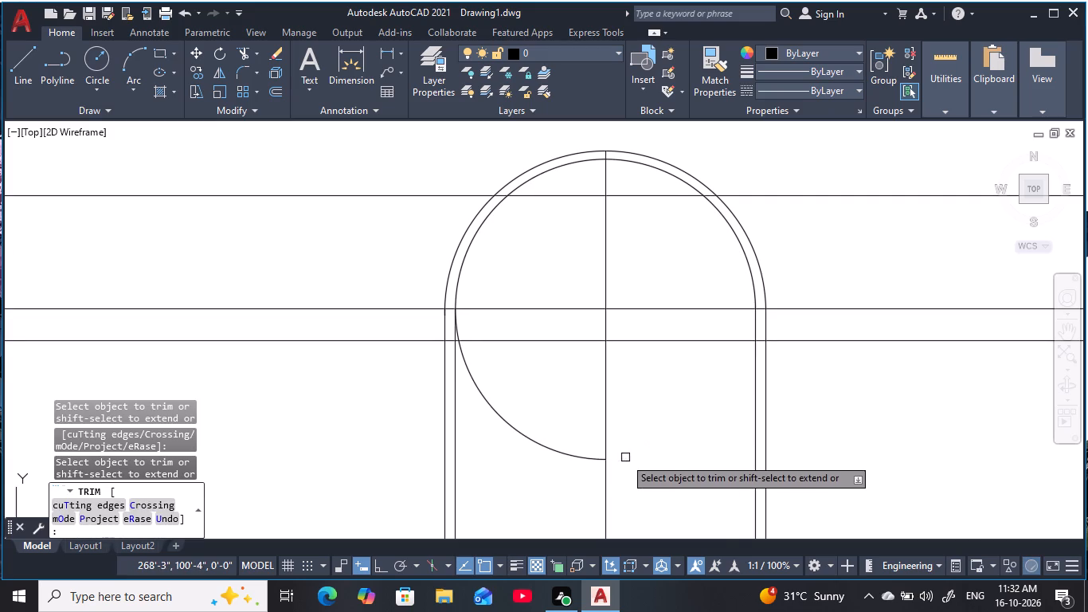
pyautogui.click(588, 459)
pyautogui.scroll(3, 451, 343)
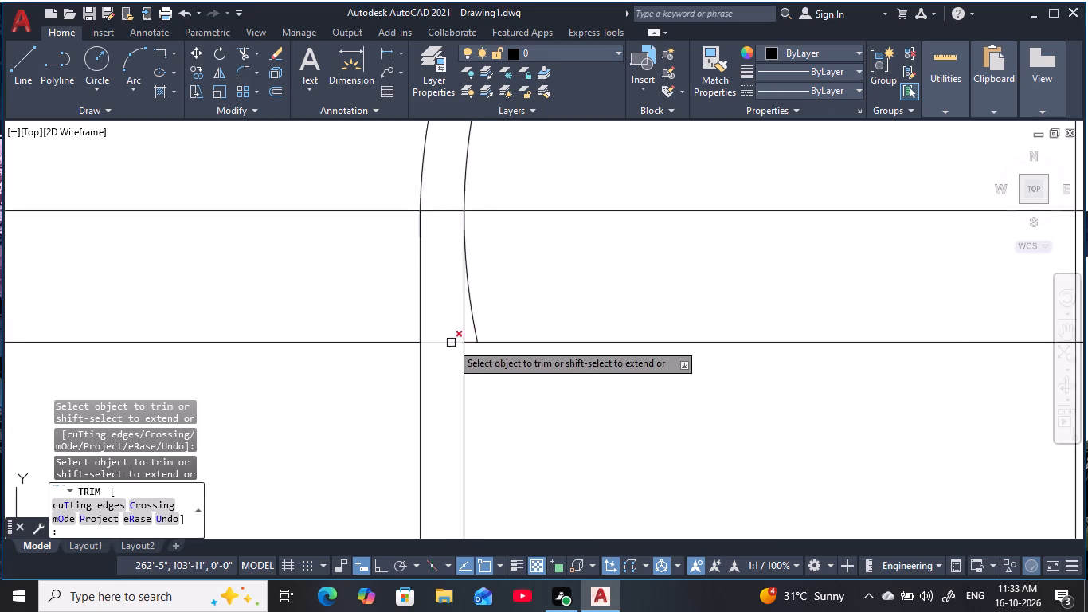
pyautogui.scroll(1, 451, 343)
pyautogui.click(487, 318)
pyautogui.scroll(-2, 591, 304)
pyautogui.scroll(1, 593, 304)
pyautogui.scroll(-3, 593, 304)
pyautogui.moveTo(597, 304); pyautogui.dragTo(581, 311, button='middle')
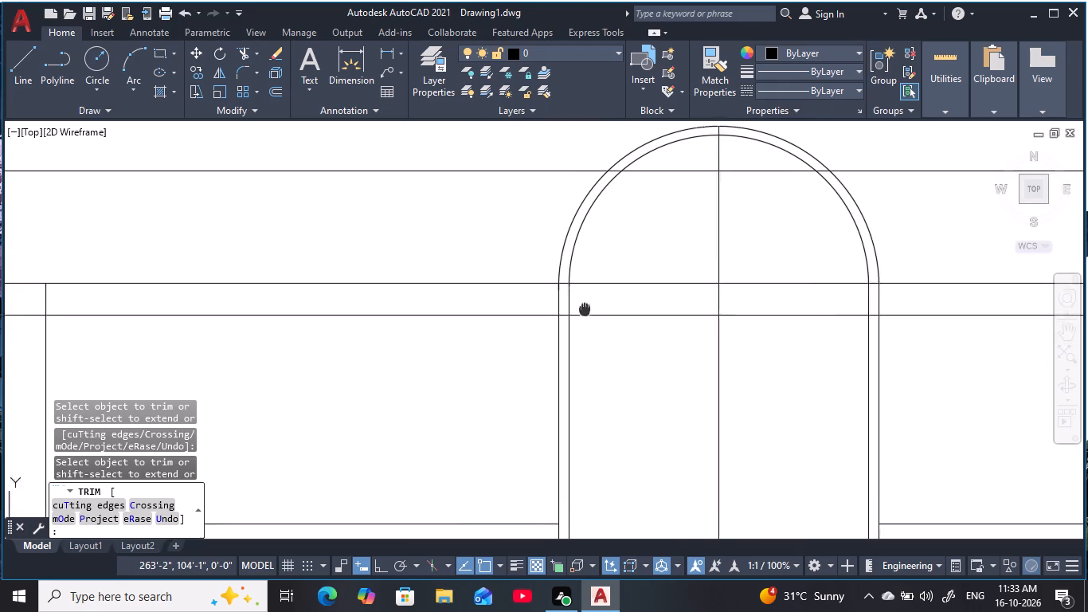
pyautogui.moveTo(581, 311); pyautogui.dragTo(547, 314, button='middle')
pyautogui.press('Escape')
pyautogui.press('Escape')
pyautogui.press('Escape')
pyautogui.press('Escape')
pyautogui.press('Escape')
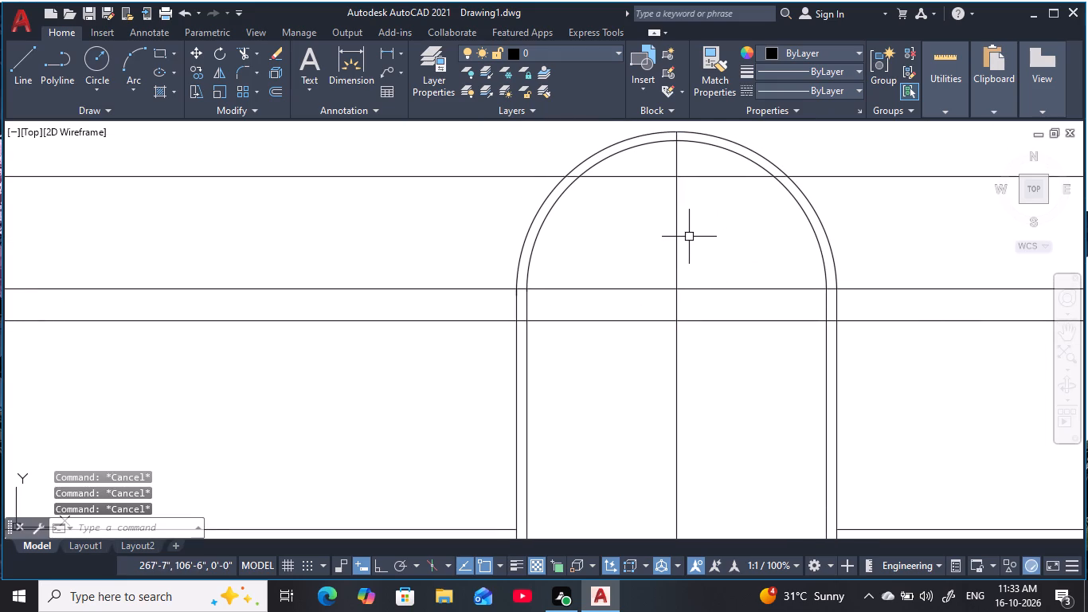
# Offset the vertical centre line of the arched bay 2" to each side.
pyautogui.press('o')
pyautogui.press('space')
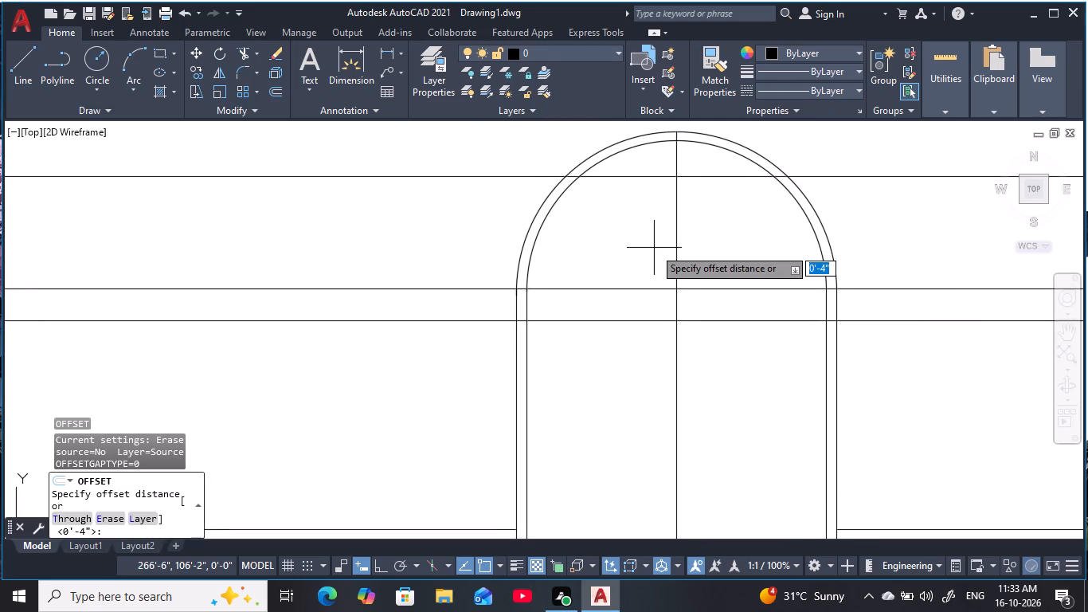
pyautogui.press('2')
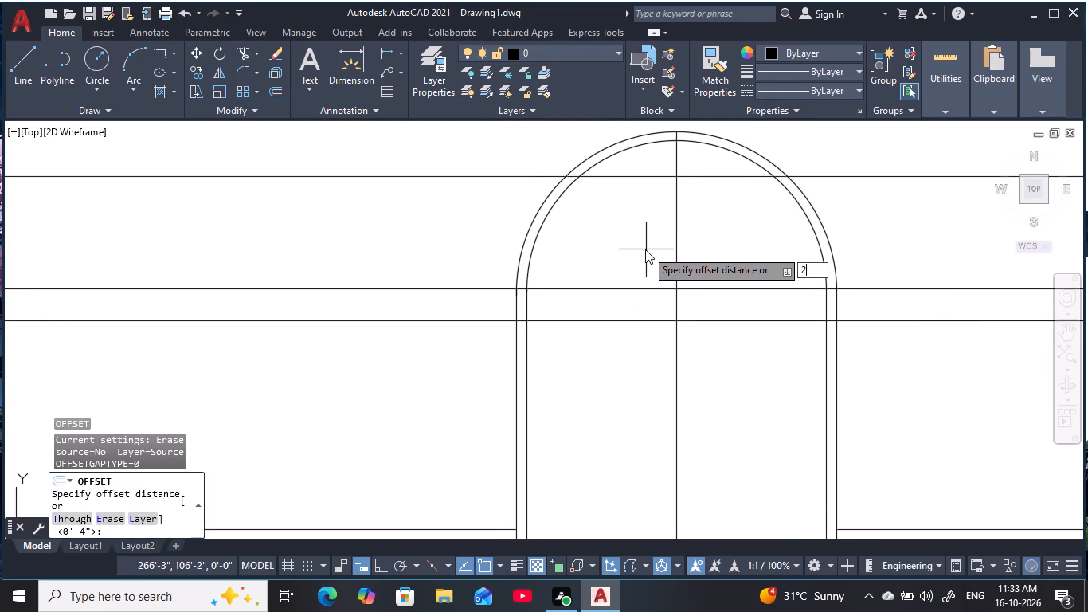
pyautogui.press('space')
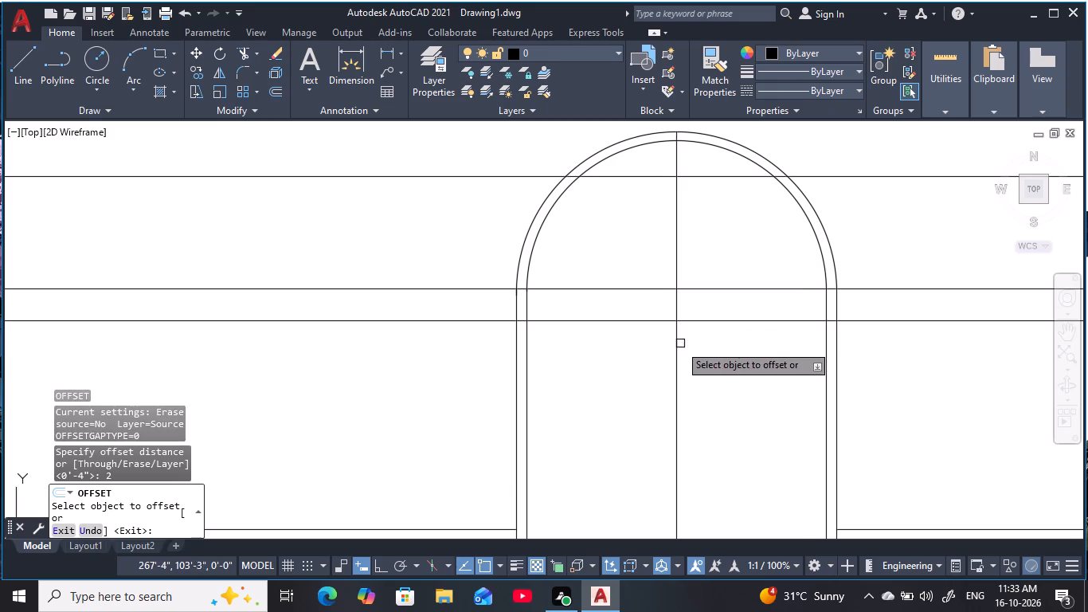
pyautogui.click(675, 353)
pyautogui.click(619, 367)
pyautogui.click(676, 379)
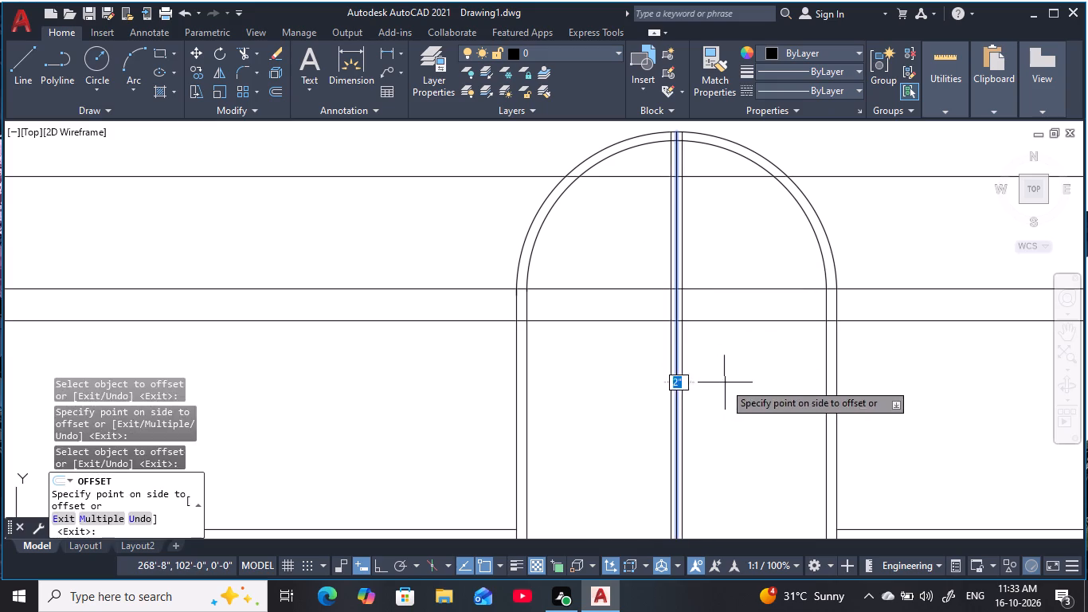
pyautogui.click(725, 382)
pyautogui.press('Escape')
pyautogui.press('Escape')
pyautogui.press('Escape')
pyautogui.press('Escape')
# Erase the original vertical centre line between its two offset copies.
pyautogui.click(677, 280)
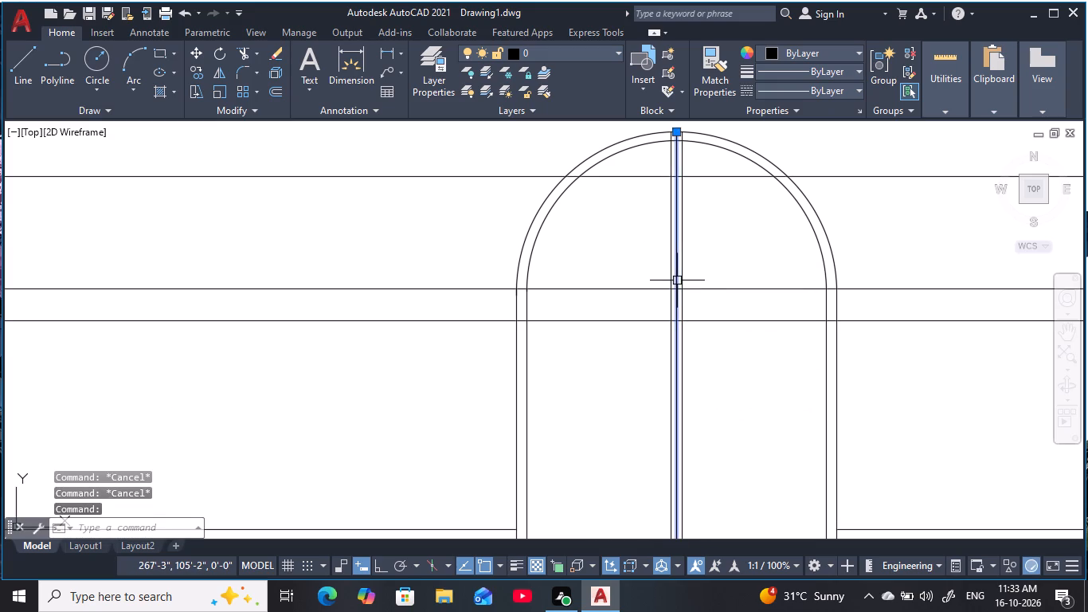
pyautogui.write('E')
pyautogui.press('space')
pyautogui.press('Escape')
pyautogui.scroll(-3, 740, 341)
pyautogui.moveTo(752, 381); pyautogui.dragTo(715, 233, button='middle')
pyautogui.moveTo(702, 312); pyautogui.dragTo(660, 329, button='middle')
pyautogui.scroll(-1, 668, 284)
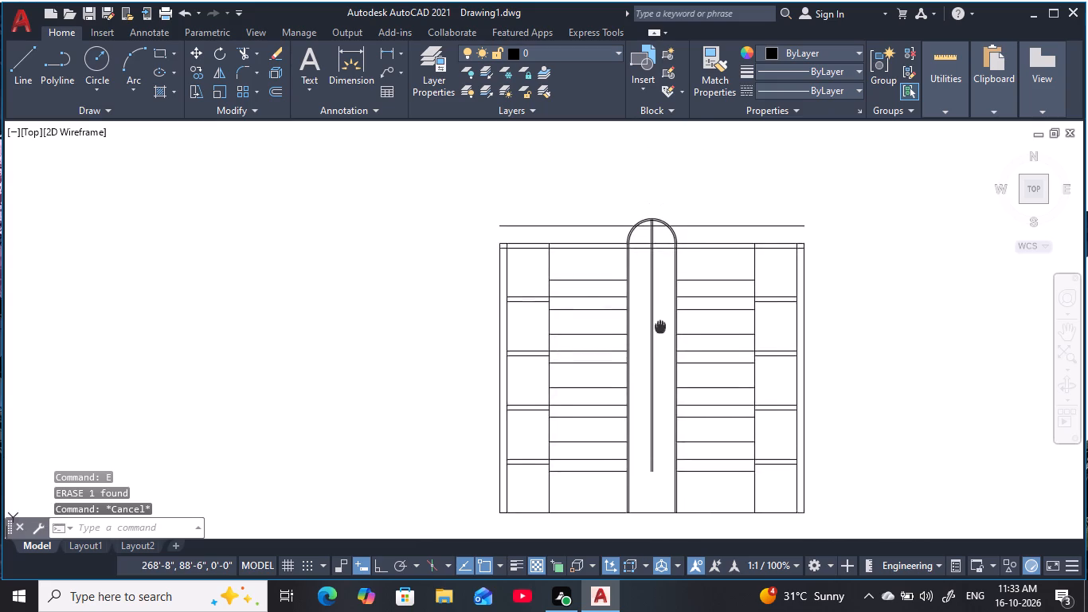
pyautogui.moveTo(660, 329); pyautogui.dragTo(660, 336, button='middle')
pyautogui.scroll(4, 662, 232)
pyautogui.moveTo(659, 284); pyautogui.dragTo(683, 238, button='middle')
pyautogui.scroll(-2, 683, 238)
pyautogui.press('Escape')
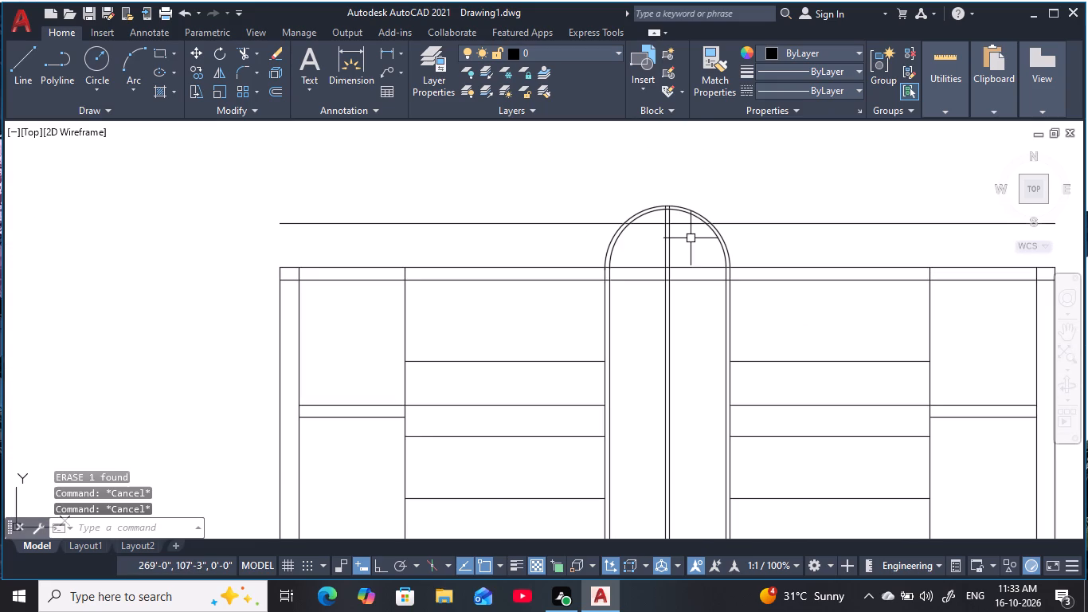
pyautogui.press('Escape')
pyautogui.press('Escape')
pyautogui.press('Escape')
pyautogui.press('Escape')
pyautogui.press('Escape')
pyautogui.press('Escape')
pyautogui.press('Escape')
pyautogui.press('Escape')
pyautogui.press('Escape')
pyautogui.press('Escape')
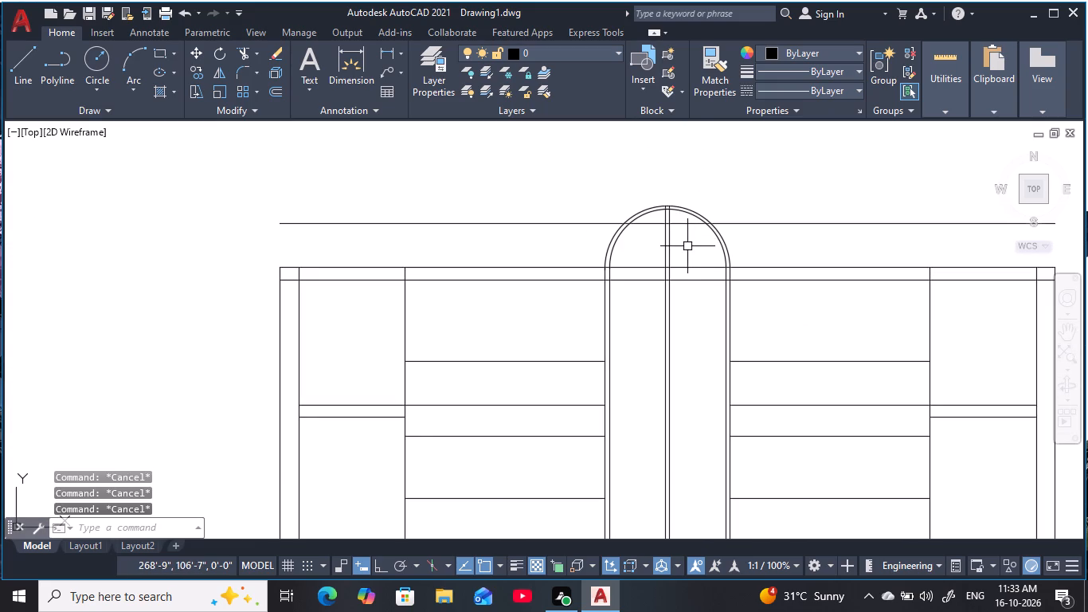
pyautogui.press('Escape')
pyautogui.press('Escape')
# Draw a horizontal line across the central bay between its inner vertical lines, level with the line just below the grid's top edge.
pyautogui.scroll(1, 687, 246)
pyautogui.middleClick(687, 246)
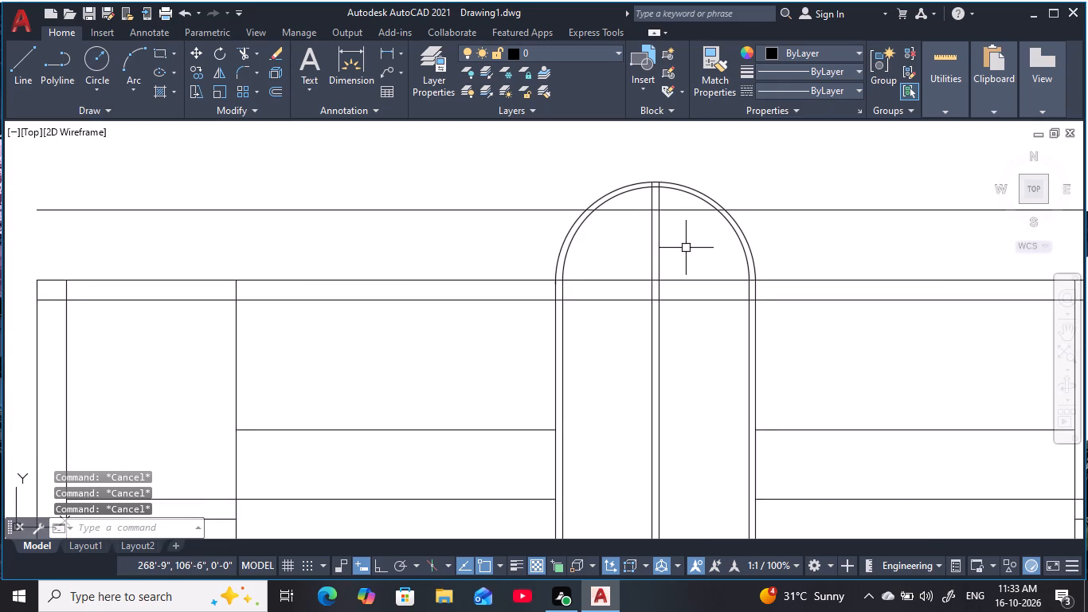
pyautogui.press('Escape')
pyautogui.press('l')
pyautogui.press('space')
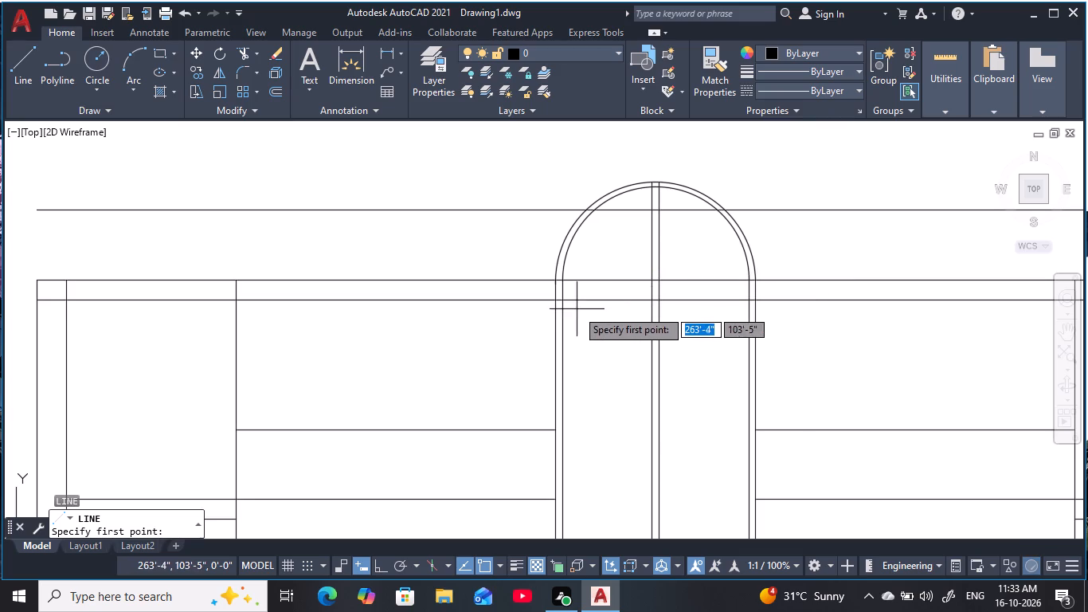
pyautogui.click(566, 302)
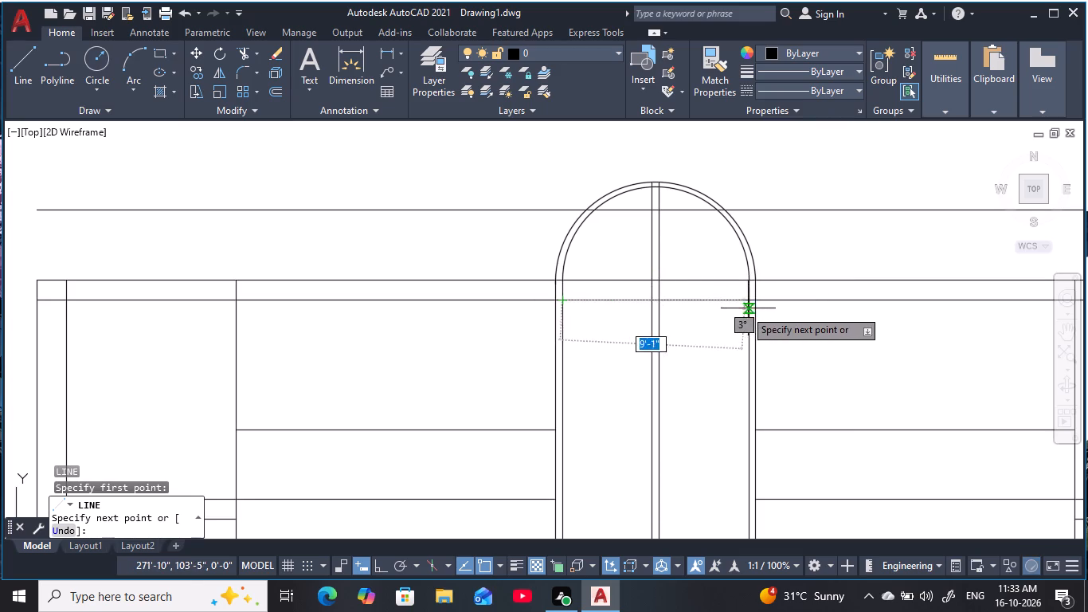
pyautogui.click(749, 303)
pyautogui.press('Escape')
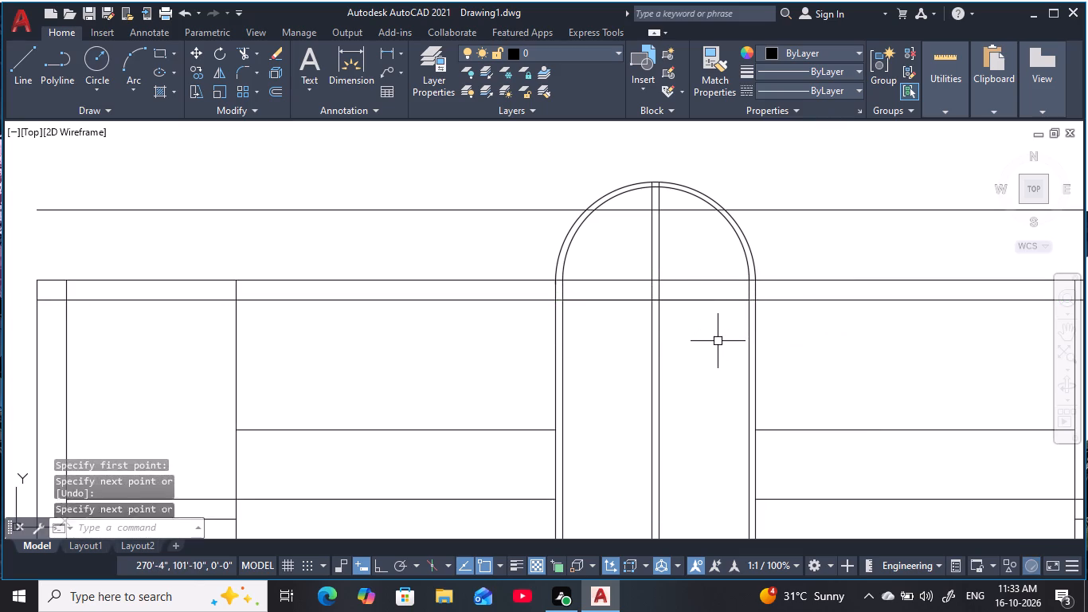
pyautogui.press('Escape')
pyautogui.press('Escape')
pyautogui.press('Escape')
pyautogui.press('Escape')
pyautogui.press('Escape')
pyautogui.press('Escape')
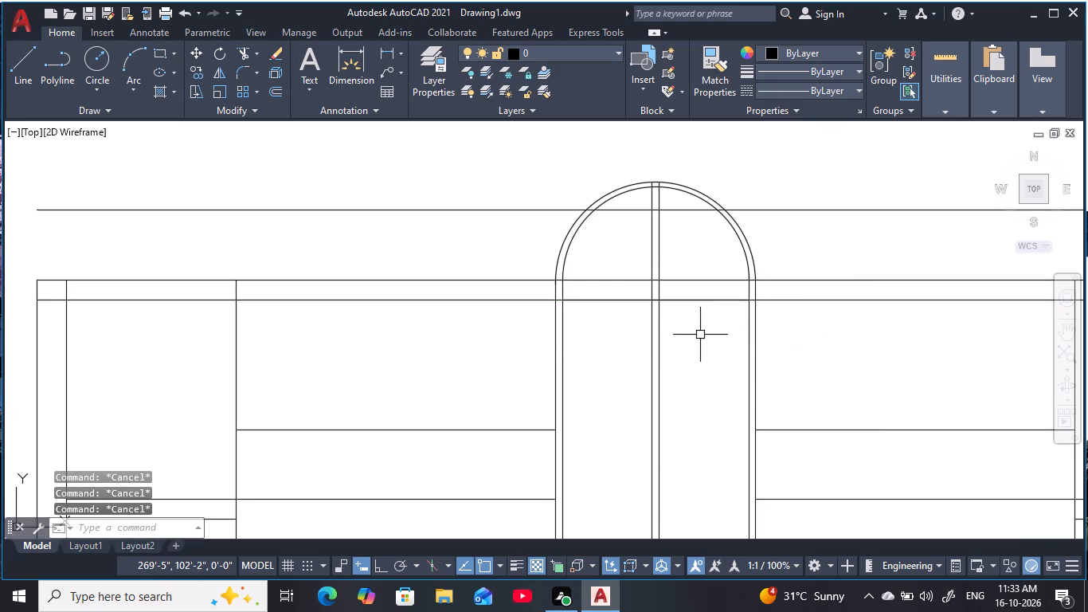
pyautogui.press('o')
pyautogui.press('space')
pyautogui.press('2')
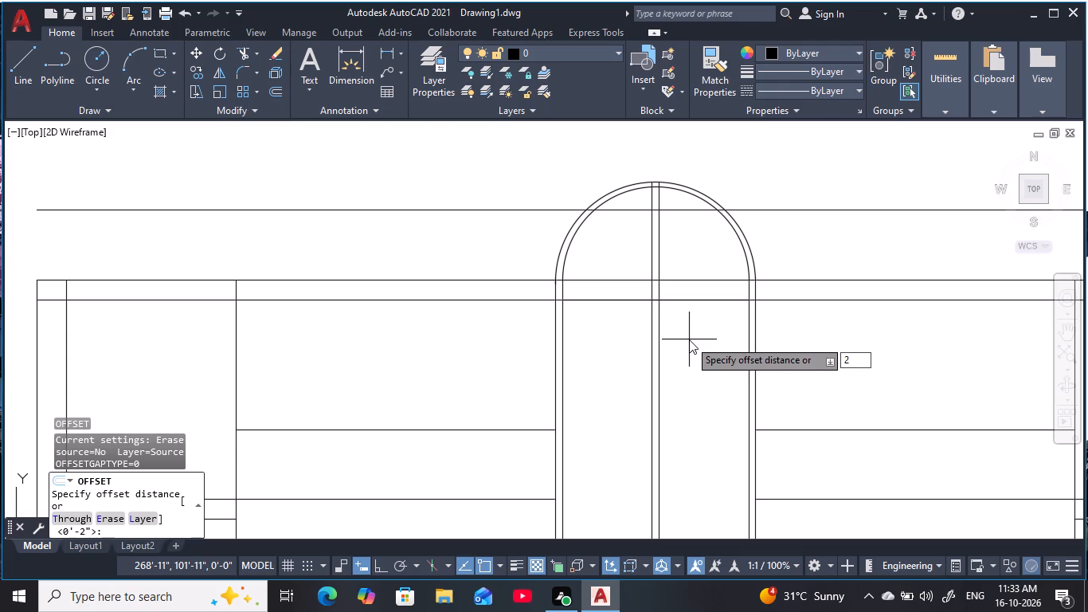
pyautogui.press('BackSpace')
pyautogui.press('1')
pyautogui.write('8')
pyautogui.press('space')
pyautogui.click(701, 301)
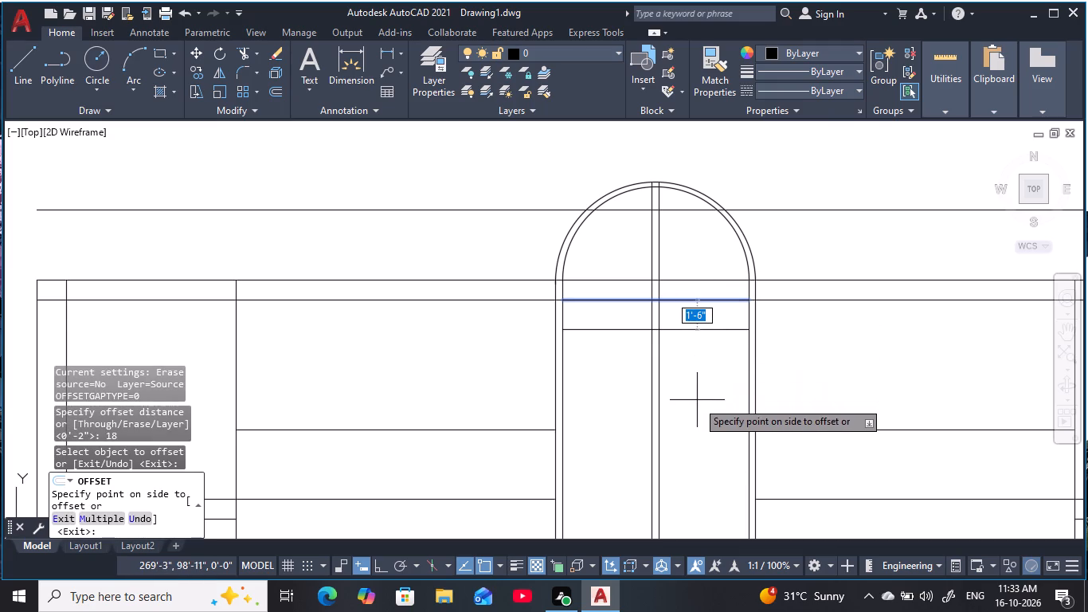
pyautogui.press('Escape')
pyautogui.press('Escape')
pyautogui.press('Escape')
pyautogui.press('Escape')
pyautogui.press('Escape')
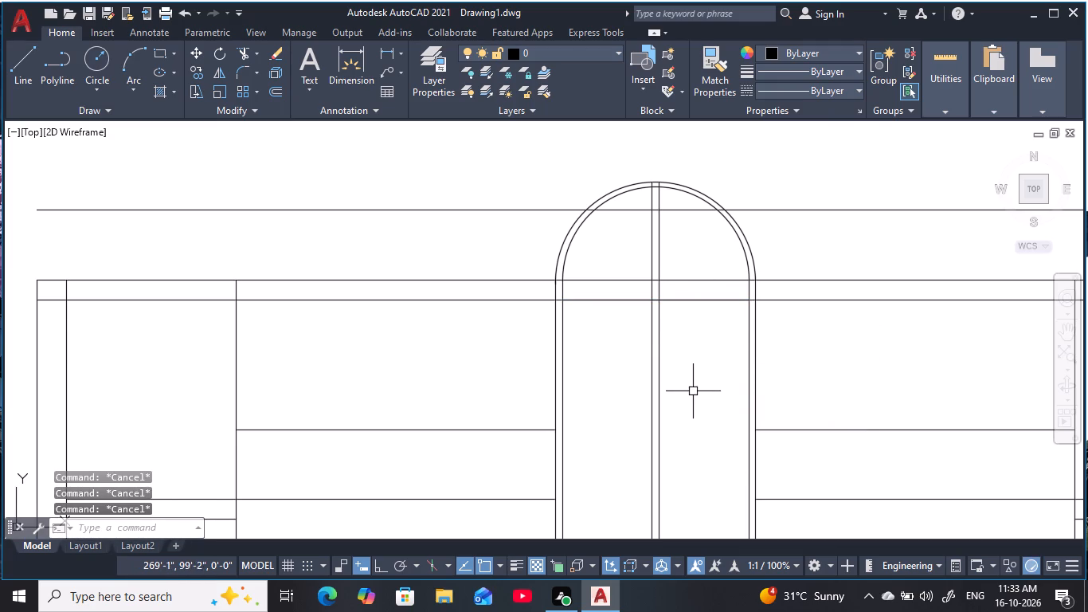
# Offset the horizontal line across the top of the central bay 2'-6" downward.
pyautogui.press('o')
pyautogui.press('space')
pyautogui.write('2')
pyautogui.press("'")
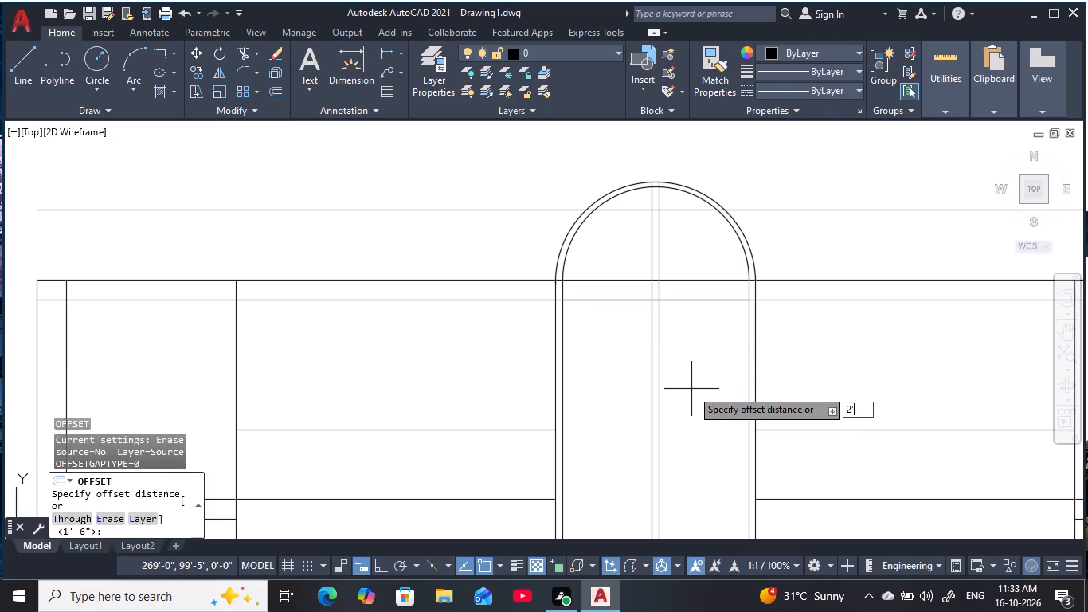
pyautogui.write('6')
pyautogui.press('space')
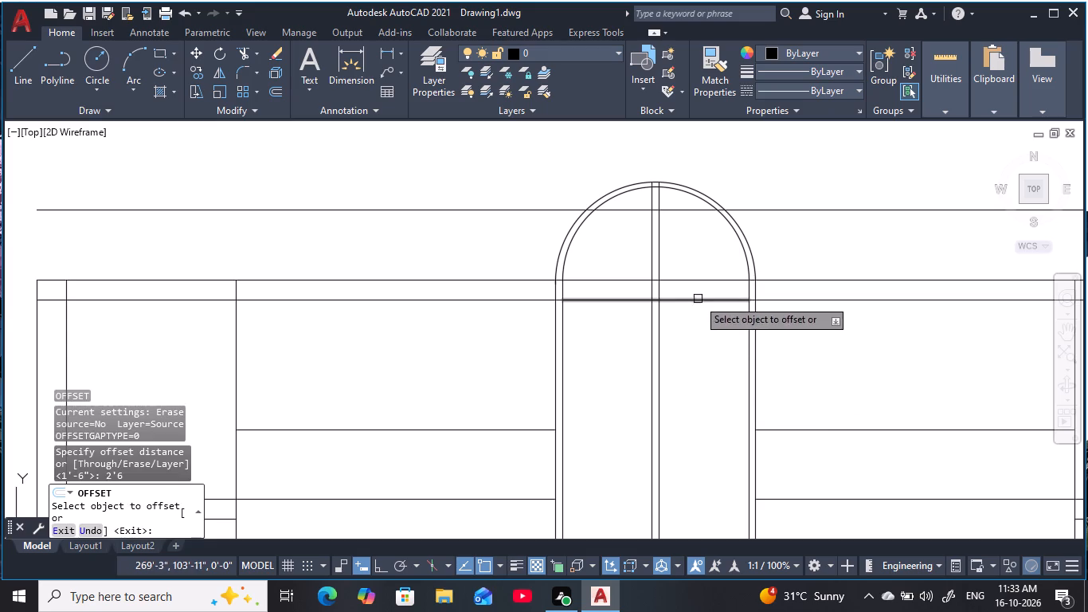
pyautogui.click(698, 299)
pyautogui.click(701, 445)
pyautogui.moveTo(706, 442); pyautogui.dragTo(710, 368, button='middle')
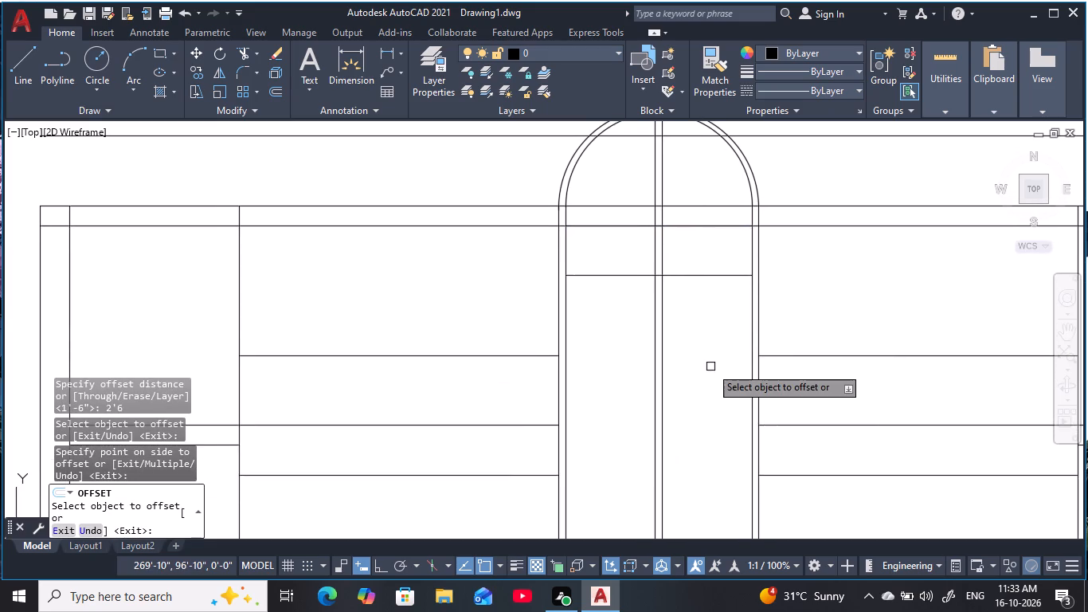
# Offset that copy downward repeatedly at 2'-6" with the Multiple option, adding seventeen lines down the central bay to 42'-6" below it.
pyautogui.click(726, 279)
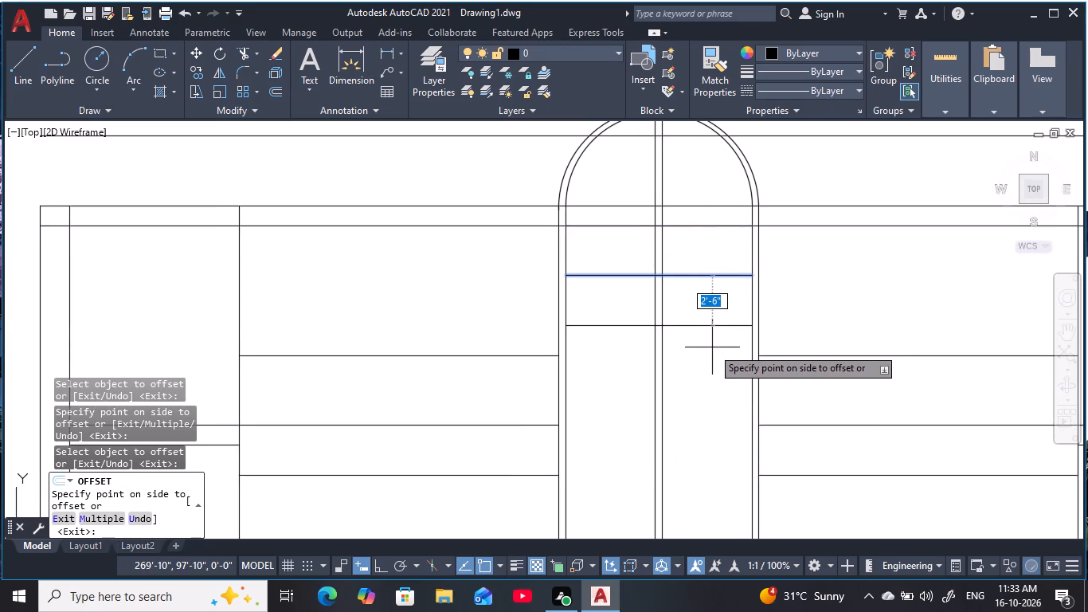
pyautogui.write('M')
pyautogui.press('space')
pyautogui.click(700, 431)
pyautogui.moveTo(710, 430); pyautogui.dragTo(706, 394, button='middle')
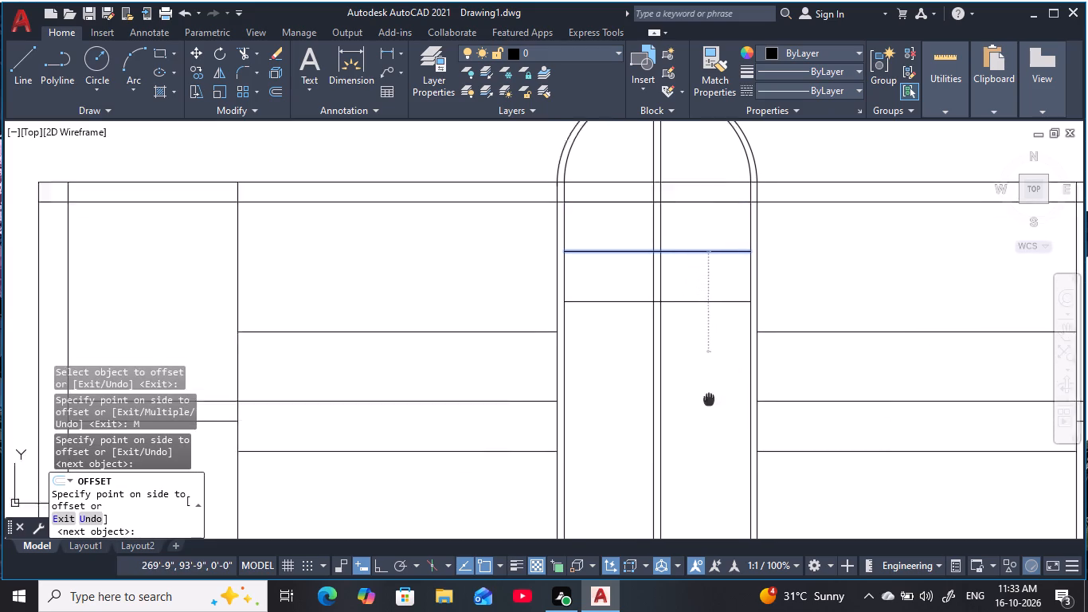
pyautogui.moveTo(706, 394); pyautogui.dragTo(705, 333, button='middle')
pyautogui.click(708, 370)
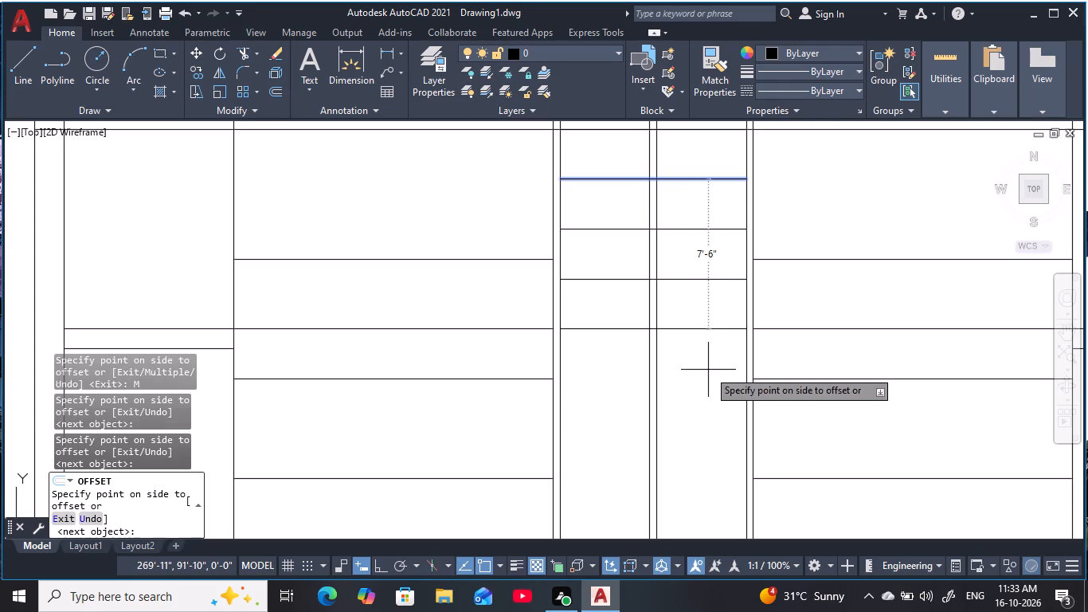
pyautogui.click(710, 427)
pyautogui.moveTo(718, 426); pyautogui.dragTo(743, 288, button='middle')
pyautogui.click(745, 348)
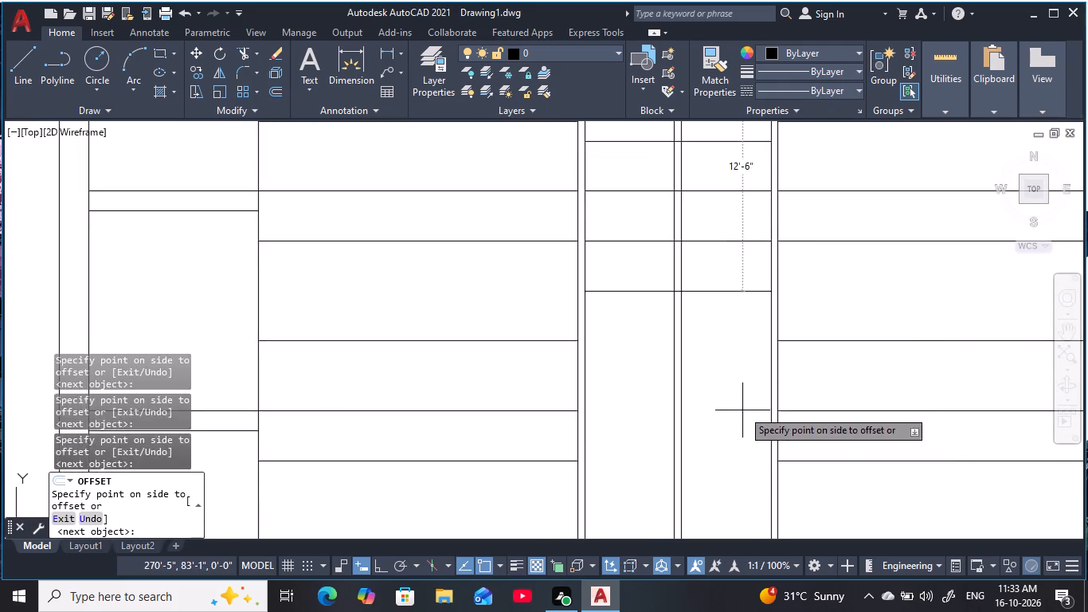
pyautogui.click(742, 411)
pyautogui.moveTo(747, 425); pyautogui.dragTo(753, 288, button='middle')
pyautogui.moveTo(737, 342); pyautogui.dragTo(735, 350)
pyautogui.click(720, 421)
pyautogui.click(719, 448)
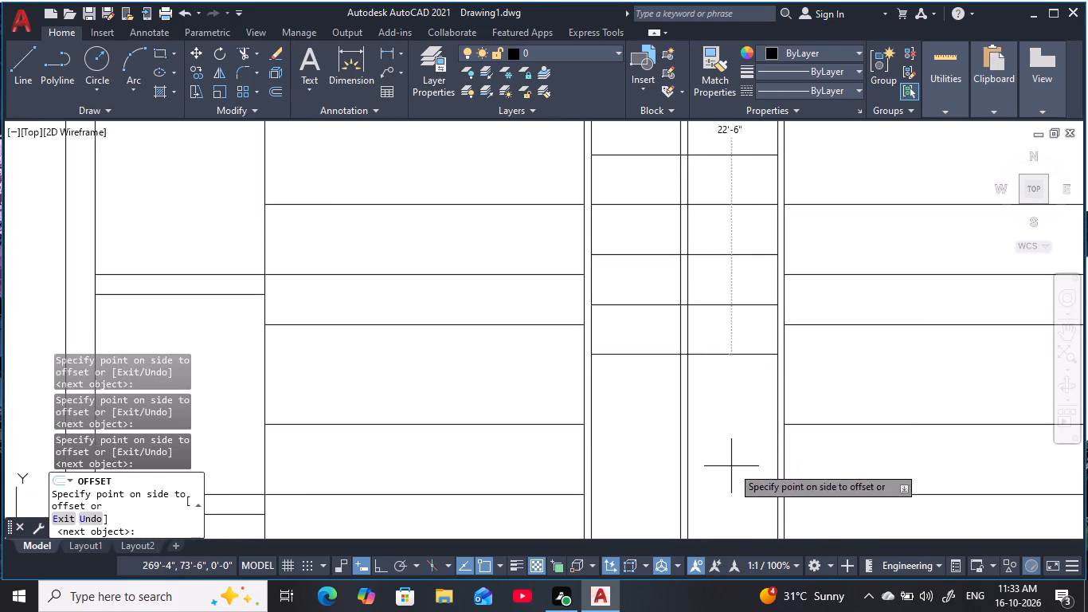
pyautogui.moveTo(740, 463); pyautogui.dragTo(754, 340, button='middle')
pyautogui.moveTo(757, 359); pyautogui.dragTo(756, 371)
pyautogui.moveTo(753, 402); pyautogui.dragTo(754, 410)
pyautogui.click(752, 423)
pyautogui.moveTo(752, 437); pyautogui.dragTo(755, 448)
pyautogui.moveTo(765, 443); pyautogui.dragTo(764, 285, button='middle')
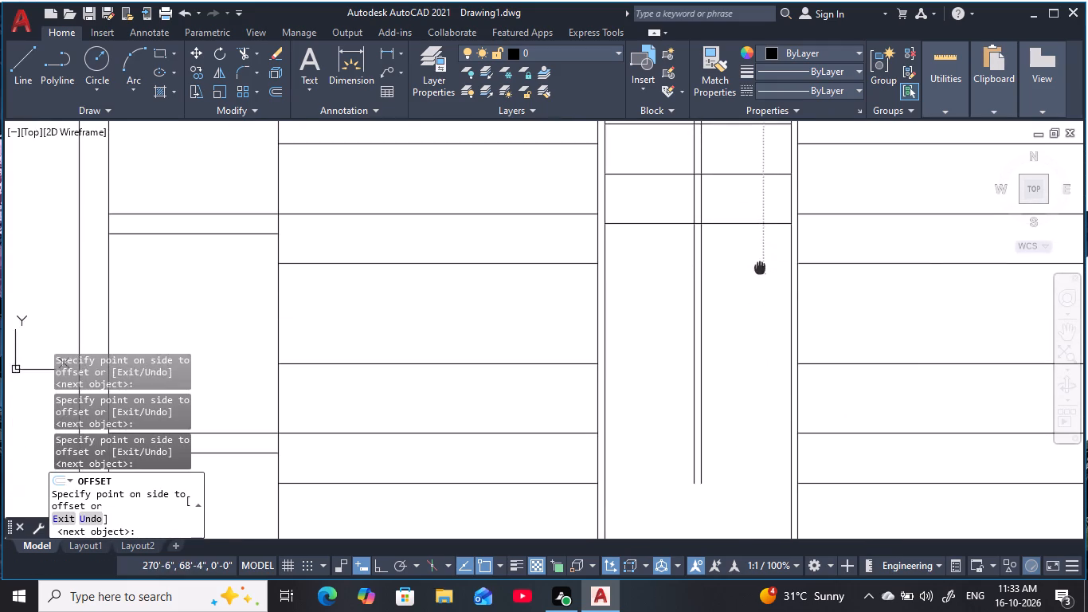
pyautogui.moveTo(743, 272); pyautogui.dragTo(744, 281)
pyautogui.moveTo(739, 316); pyautogui.dragTo(739, 332)
pyautogui.moveTo(736, 366); pyautogui.dragTo(734, 394)
pyautogui.moveTo(733, 411); pyautogui.dragTo(734, 428)
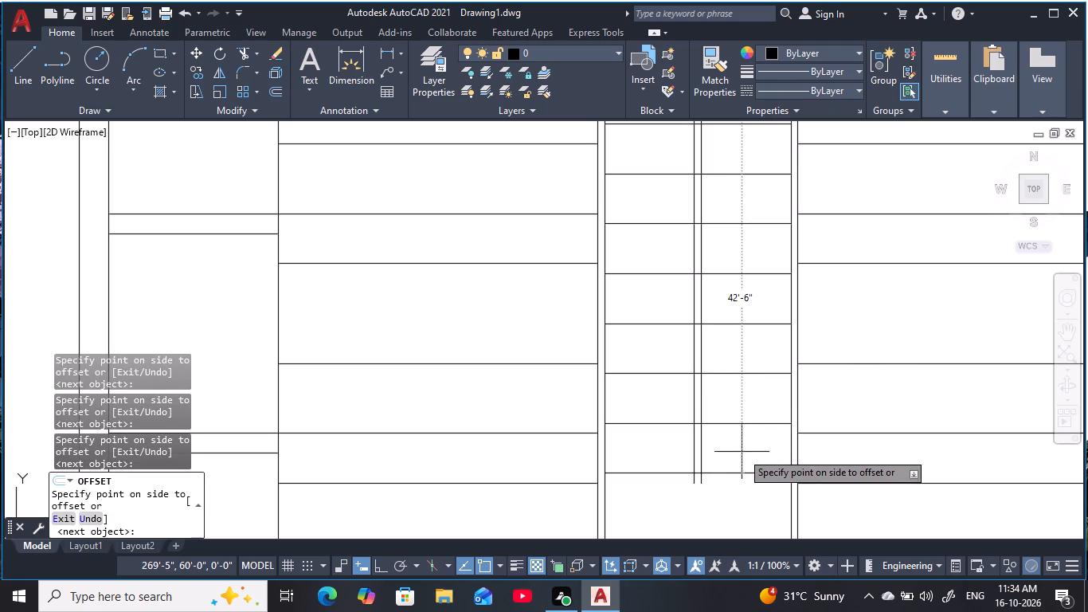
pyautogui.click(748, 475)
pyautogui.press('Escape')
pyautogui.press('Escape')
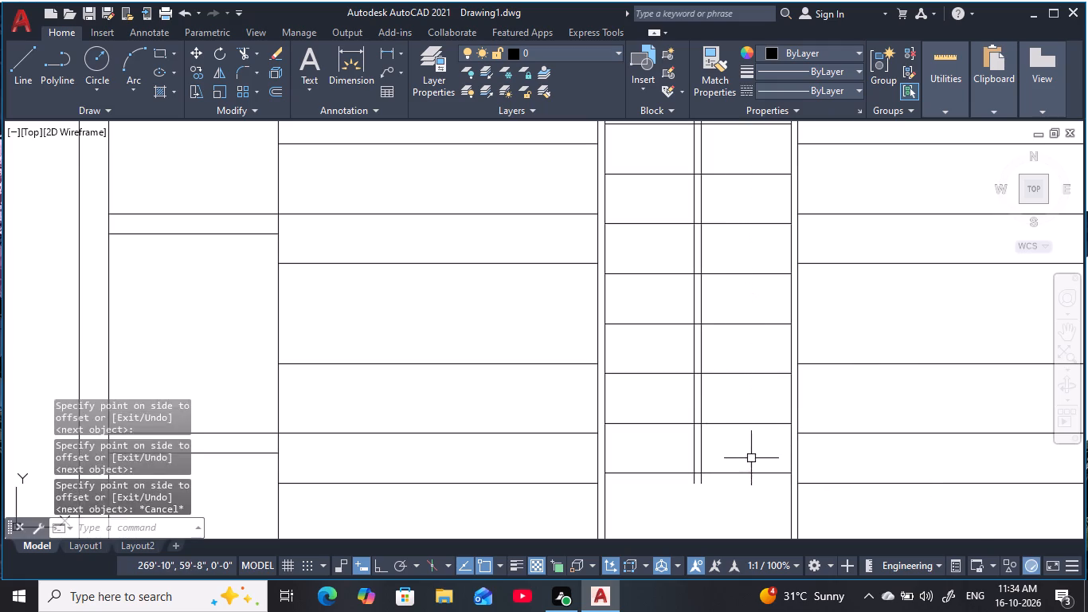
# Offset the first horizontal line below the top line of the central bay 4" downward.
pyautogui.scroll(-1, 753, 442)
pyautogui.moveTo(753, 441); pyautogui.dragTo(738, 514, button='middle')
pyautogui.moveTo(718, 149); pyautogui.dragTo(708, 427, button='middle')
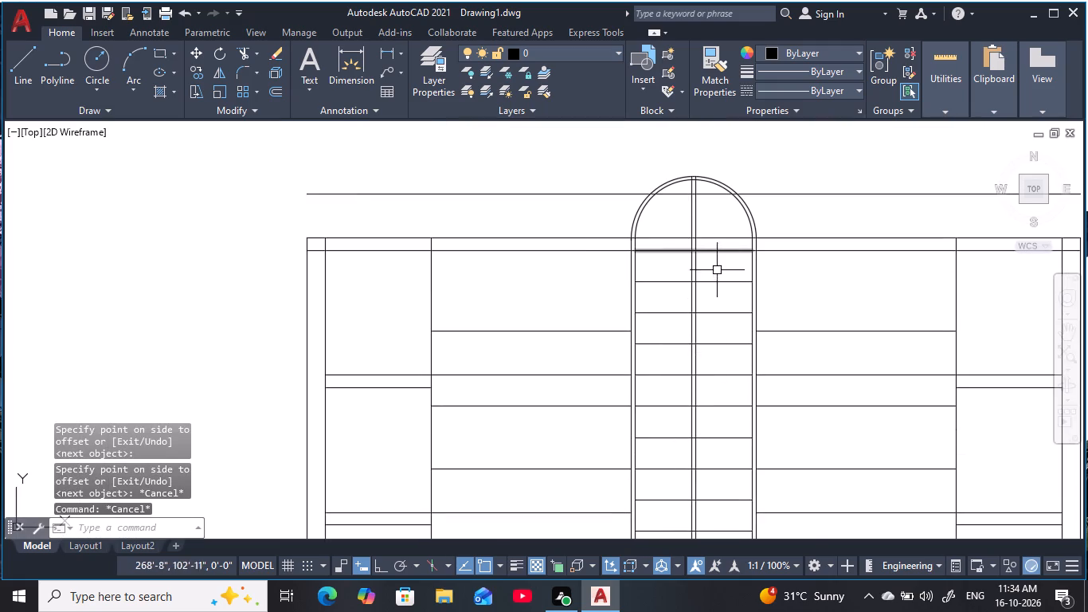
pyautogui.scroll(2, 718, 273)
pyautogui.middleClick(718, 273)
pyautogui.press('Escape')
pyautogui.press('Escape')
pyautogui.write('O')
pyautogui.press('space')
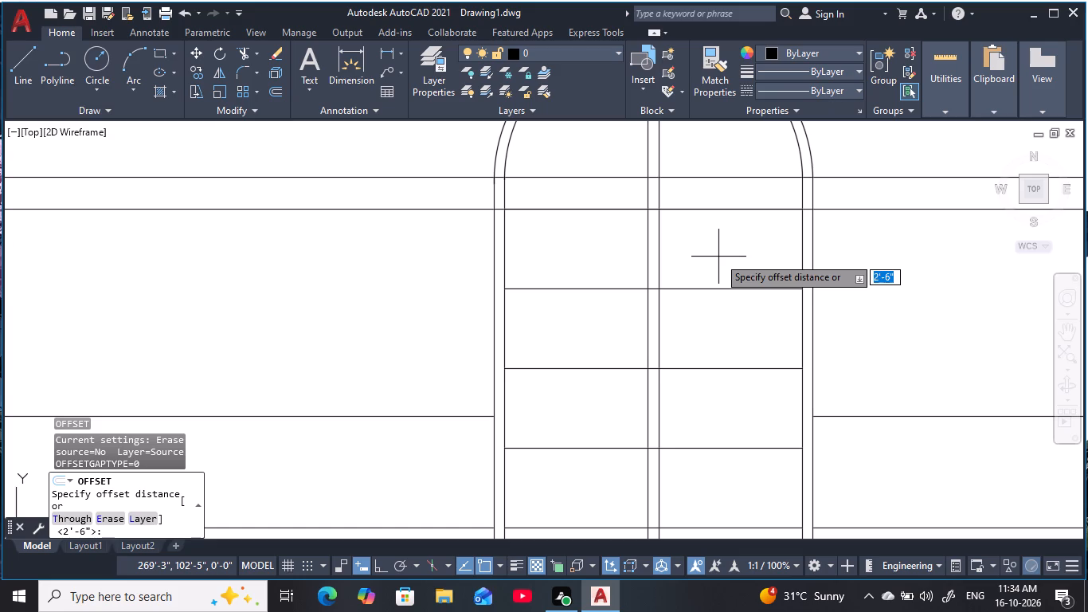
pyautogui.write('4')
pyautogui.press('space')
pyautogui.click(717, 286)
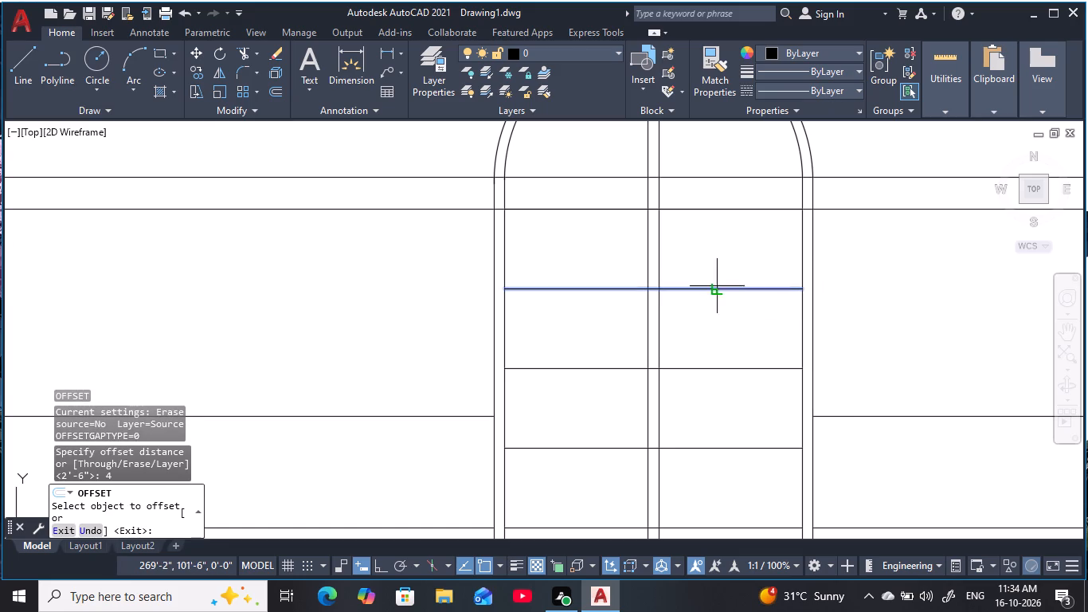
pyautogui.moveTo(707, 345); pyautogui.dragTo(701, 269, button='middle')
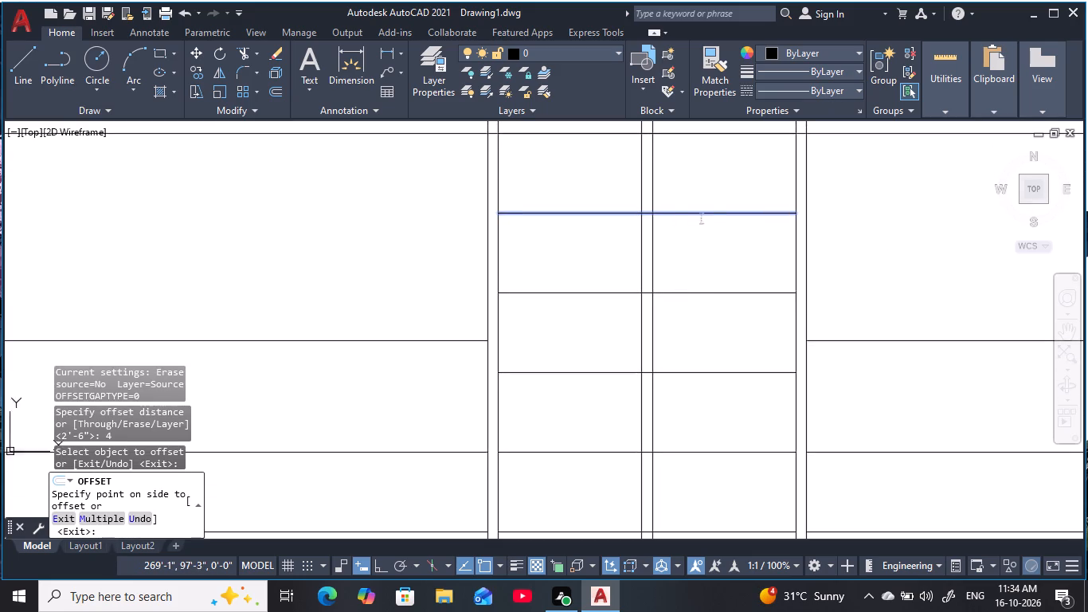
pyautogui.click(686, 309)
pyautogui.press('Escape')
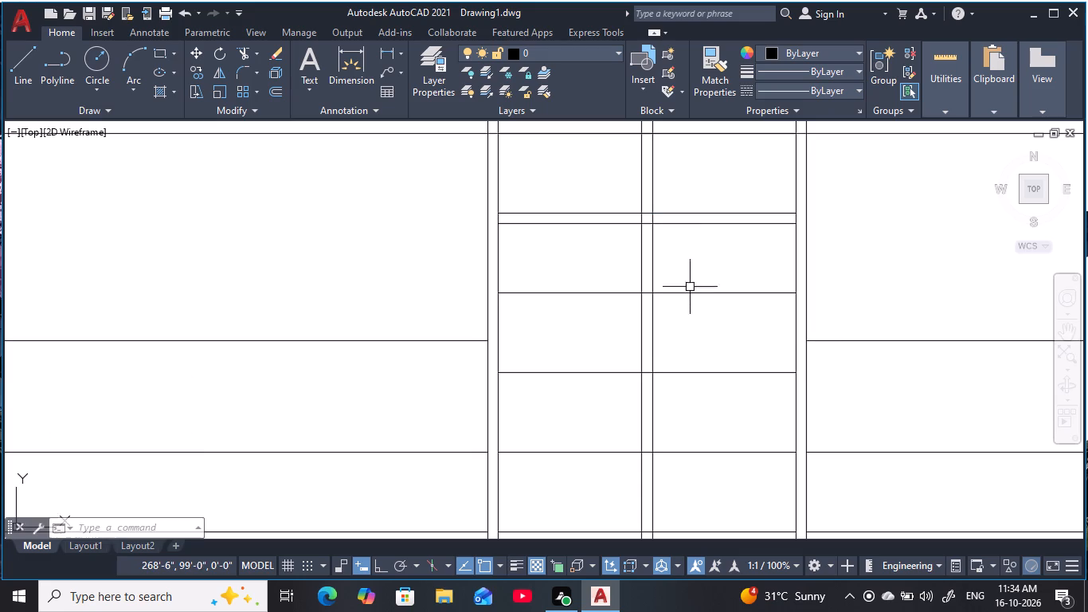
pyautogui.press('Escape')
pyautogui.press('Escape')
pyautogui.press('Escape')
pyautogui.press('Escape')
pyautogui.press('Escape')
# Offset that 4" copy downward repeatedly at 2'-6" with the Multiple option, adding seventeen lines down the central bay to 42'-6" below it.
pyautogui.write('O')
pyautogui.press('space')
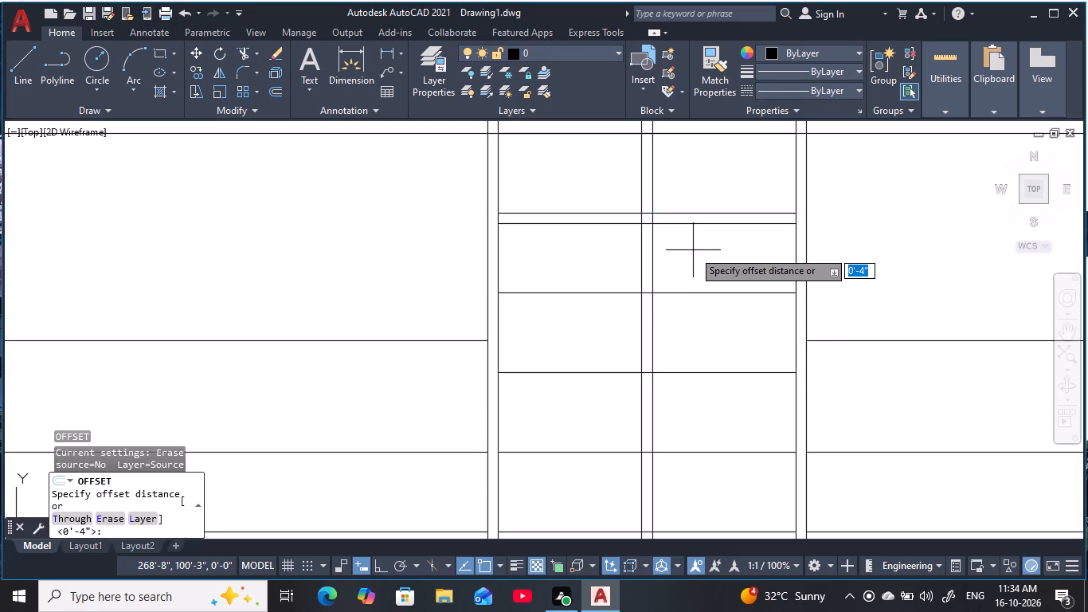
pyautogui.press('2')
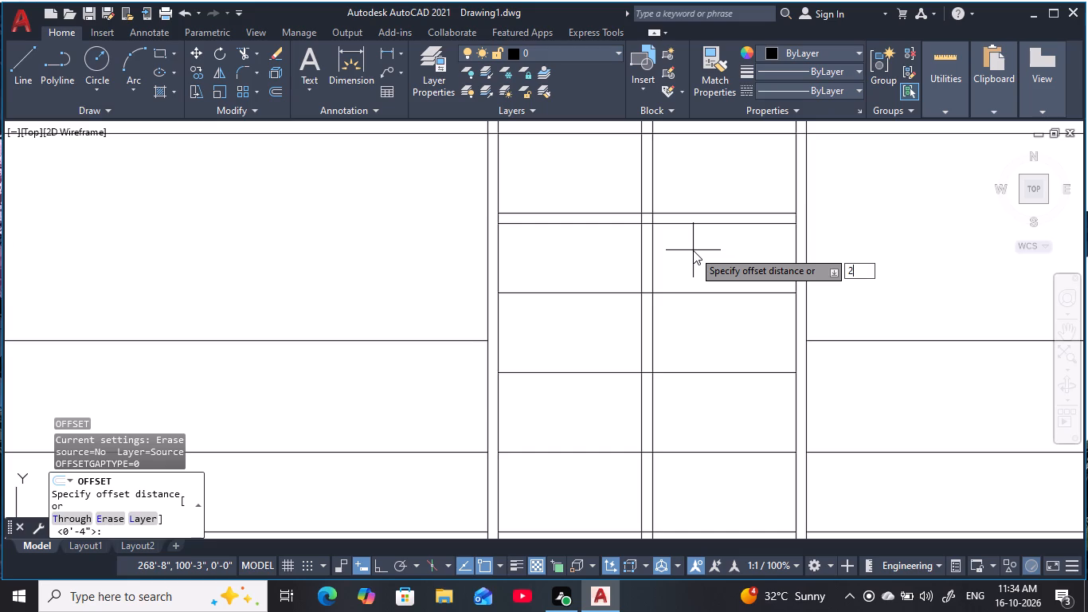
pyautogui.write("'6")
pyautogui.press('space')
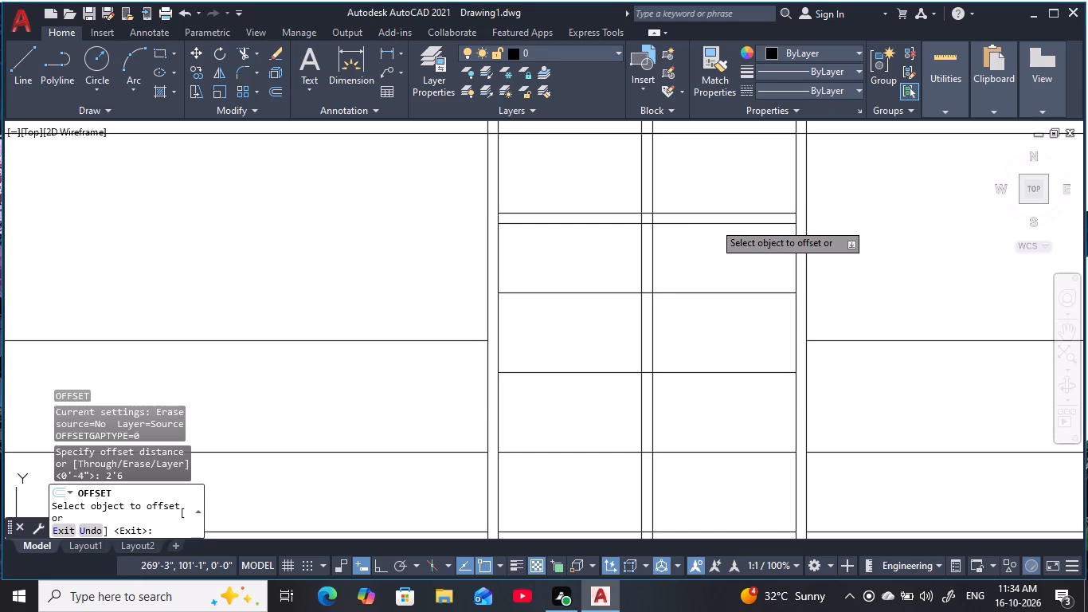
pyautogui.click(714, 222)
pyautogui.moveTo(729, 350); pyautogui.dragTo(713, 283, button='middle')
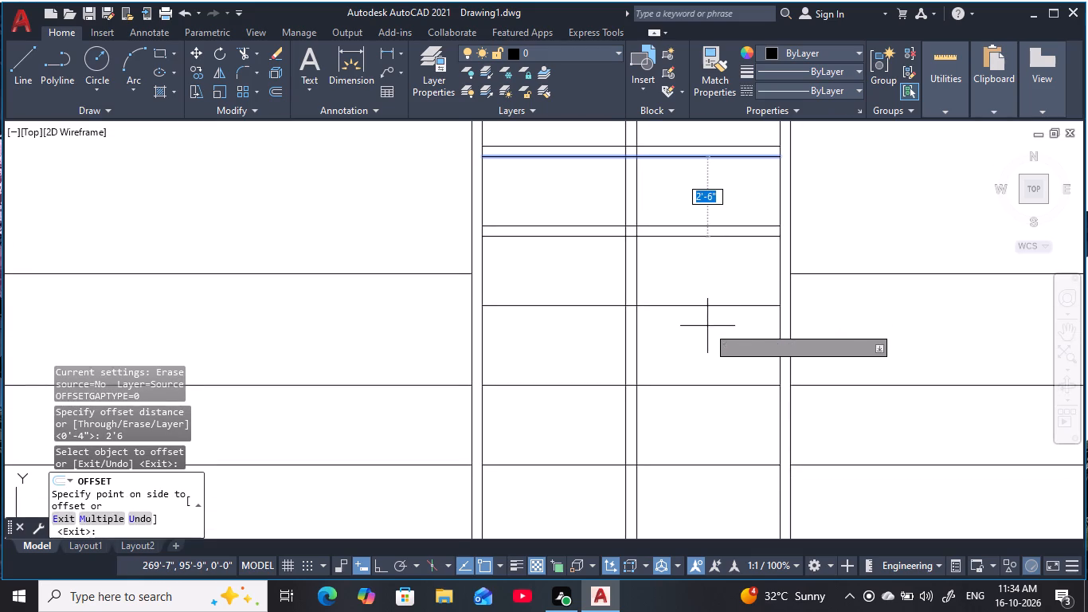
pyautogui.press('m')
pyautogui.press('space')
pyautogui.click(706, 367)
pyautogui.moveTo(730, 382); pyautogui.dragTo(706, 237, button='middle')
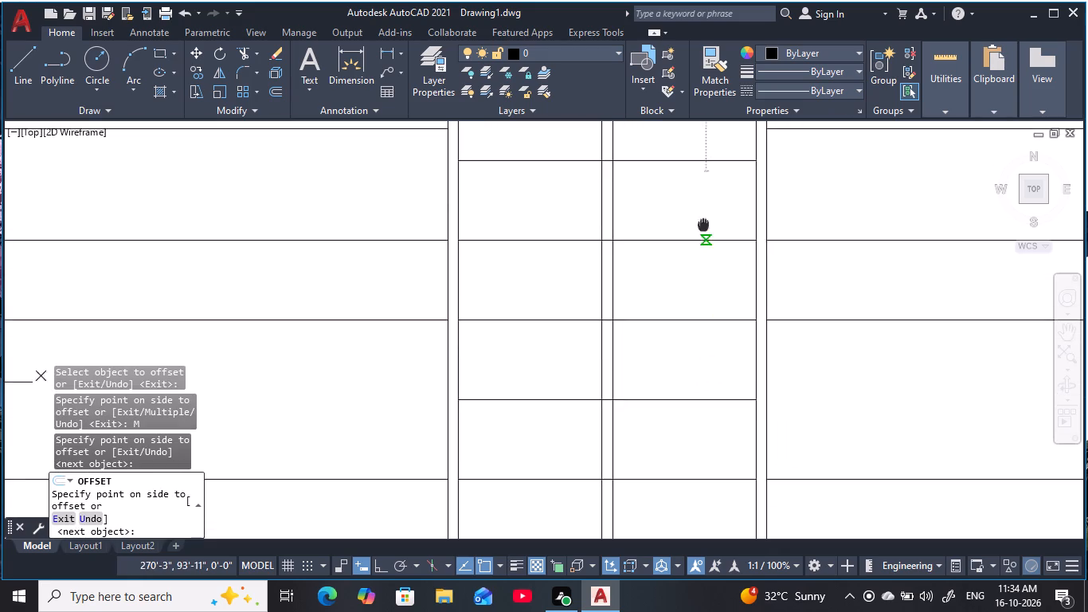
pyautogui.click(694, 284)
pyautogui.moveTo(714, 328); pyautogui.dragTo(716, 246, button='middle')
pyautogui.click(705, 296)
pyautogui.moveTo(722, 323); pyautogui.dragTo(726, 254, button='middle')
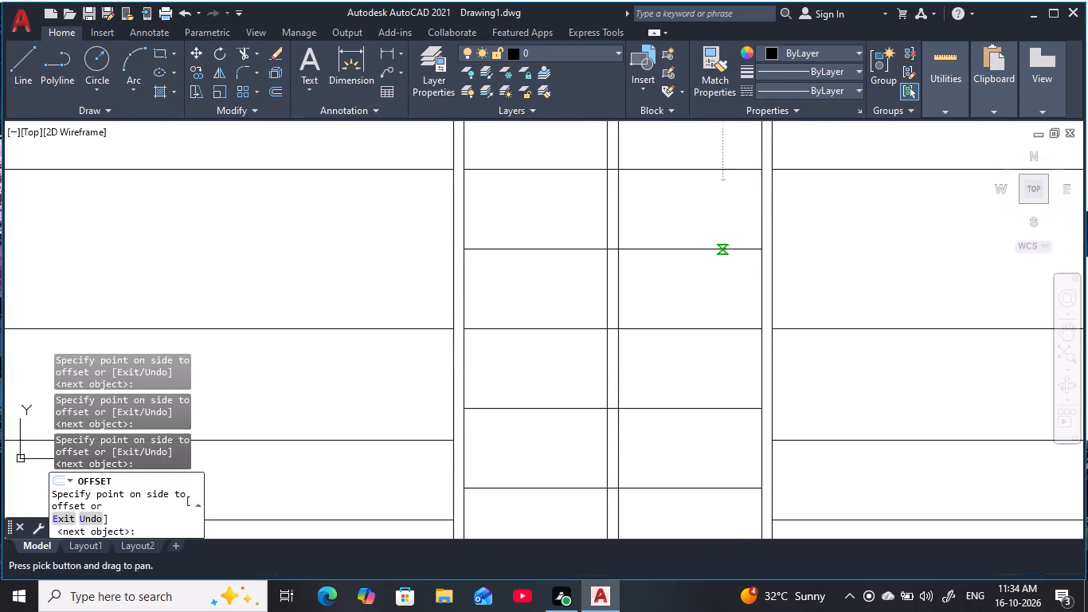
pyautogui.click(716, 297)
pyautogui.moveTo(719, 374); pyautogui.dragTo(765, 167, button='middle')
pyautogui.click(764, 233)
pyautogui.click(751, 320)
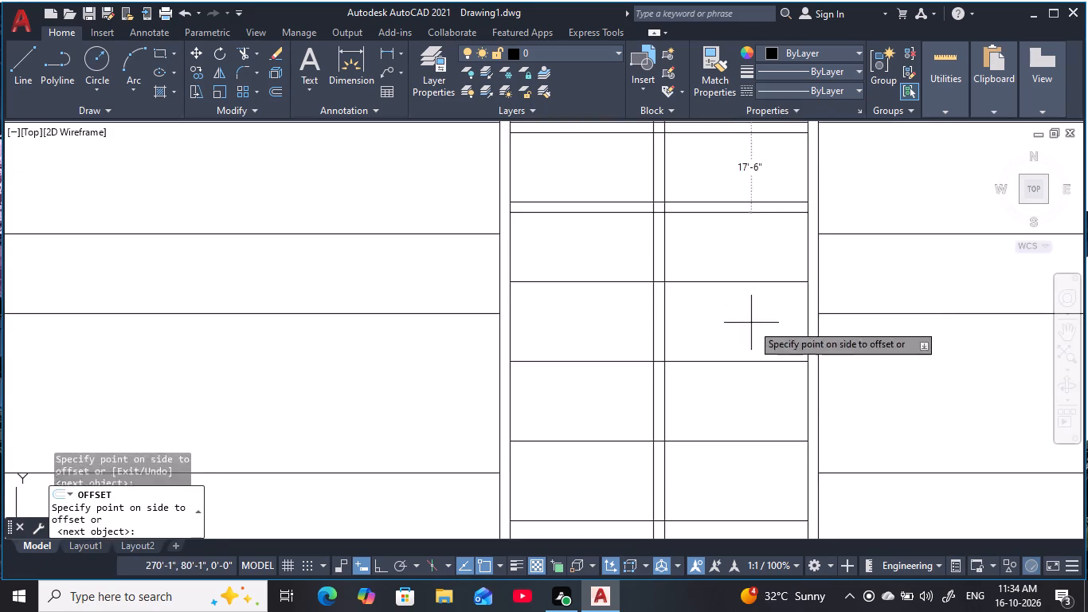
pyautogui.click(746, 371)
pyautogui.moveTo(758, 386); pyautogui.dragTo(752, 186, button='middle')
pyautogui.click(737, 234)
pyautogui.moveTo(727, 304); pyautogui.dragTo(726, 316)
pyautogui.moveTo(720, 347); pyautogui.dragTo(716, 378)
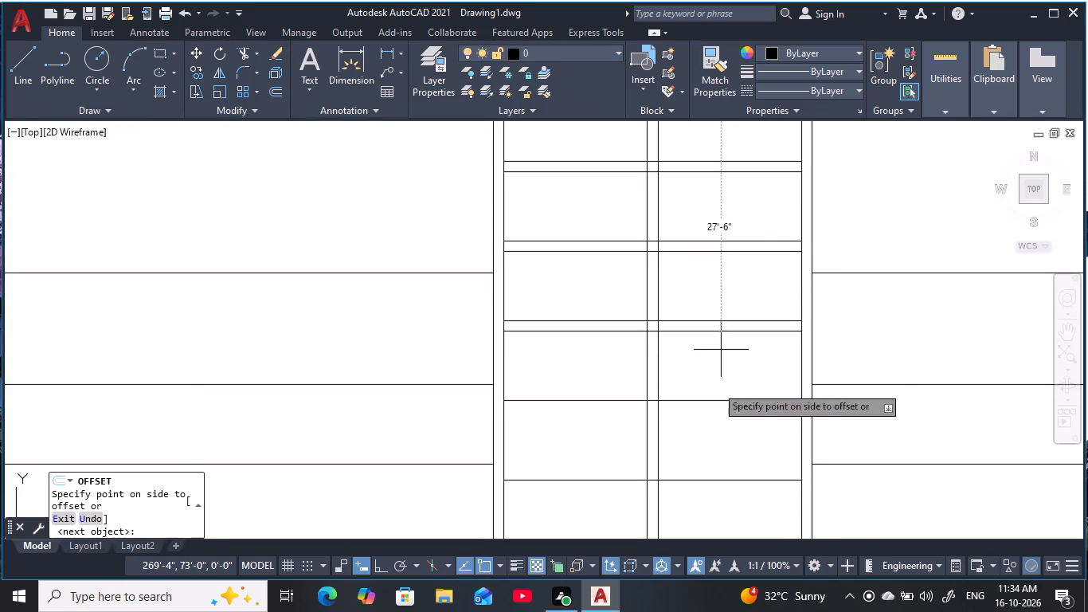
pyautogui.moveTo(723, 399); pyautogui.dragTo(728, 414)
pyautogui.moveTo(744, 426); pyautogui.dragTo(800, 159, button='middle')
pyautogui.moveTo(784, 237); pyautogui.dragTo(785, 253)
pyautogui.moveTo(782, 306); pyautogui.dragTo(781, 341)
pyautogui.moveTo(781, 359); pyautogui.dragTo(781, 375)
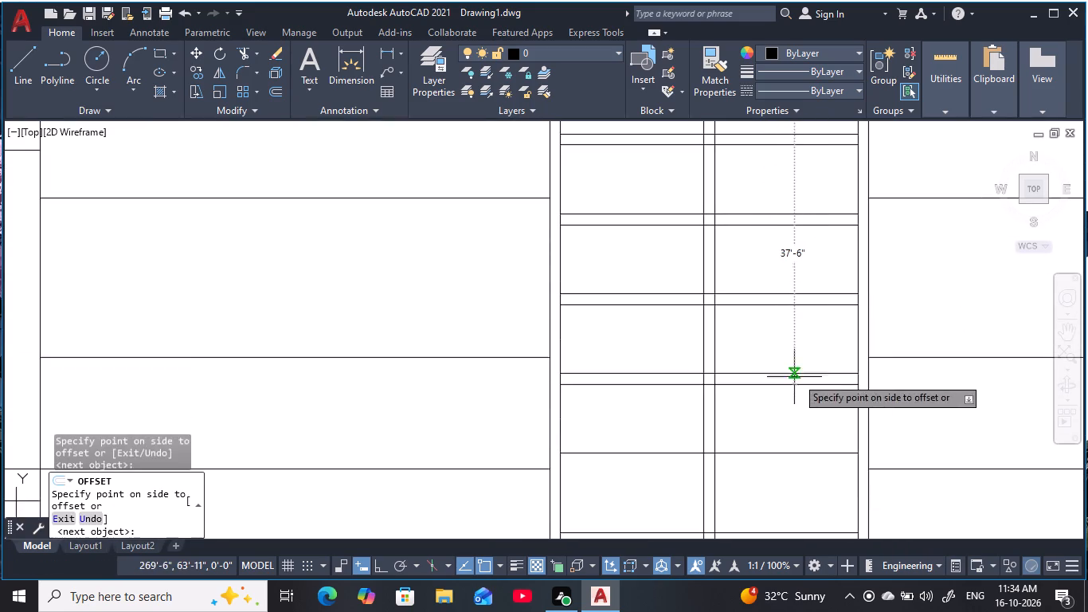
pyautogui.moveTo(817, 371); pyautogui.dragTo(793, 122, button='middle')
pyautogui.moveTo(772, 163); pyautogui.dragTo(770, 172)
pyautogui.moveTo(757, 224); pyautogui.dragTo(755, 240)
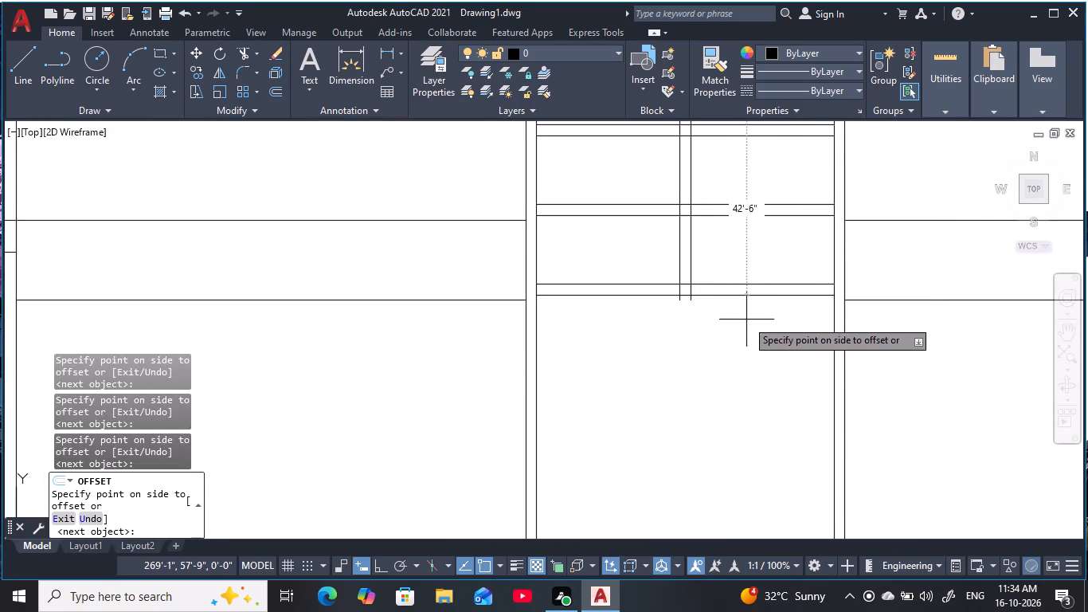
pyautogui.click(747, 335)
pyautogui.press('Escape')
pyautogui.press('Escape')
pyautogui.press('Escape')
# Trim the horizontal line just below the grid's top edge inside the central bay, on both sides of the double vertical centre bar.
pyautogui.scroll(-1, 752, 253)
pyautogui.moveTo(753, 248); pyautogui.dragTo(717, 421, button='middle')
pyautogui.scroll(-1, 709, 206)
pyautogui.moveTo(714, 176); pyautogui.dragTo(709, 190, button='middle')
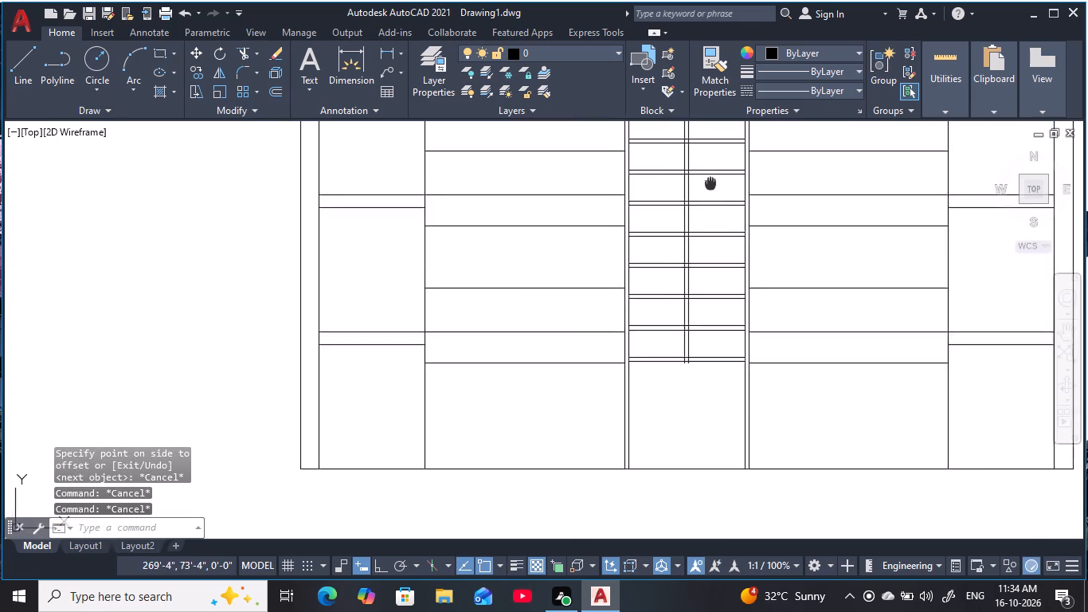
pyautogui.moveTo(709, 190); pyautogui.dragTo(691, 356, button='middle')
pyautogui.scroll(-1, 734, 171)
pyautogui.moveTo(725, 168); pyautogui.dragTo(746, 321, button='middle')
pyautogui.scroll(2, 734, 207)
pyautogui.moveTo(737, 214); pyautogui.dragTo(734, 253, button='middle')
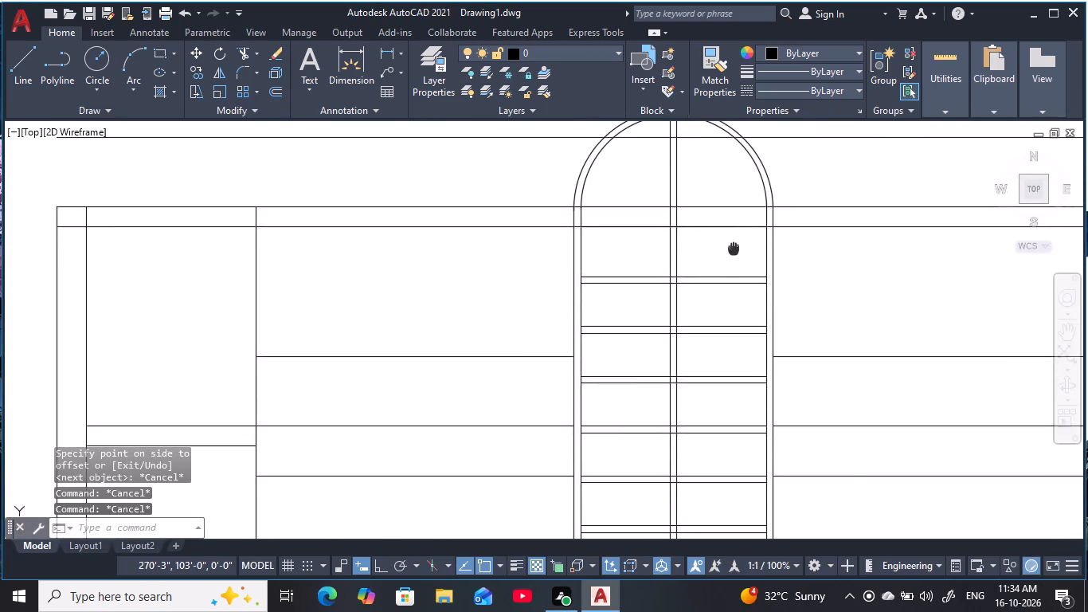
pyautogui.moveTo(734, 253); pyautogui.dragTo(738, 278, button='middle')
pyautogui.press('Escape')
pyautogui.press('Escape')
pyautogui.press('Escape')
pyautogui.press('Escape')
pyautogui.press('Escape')
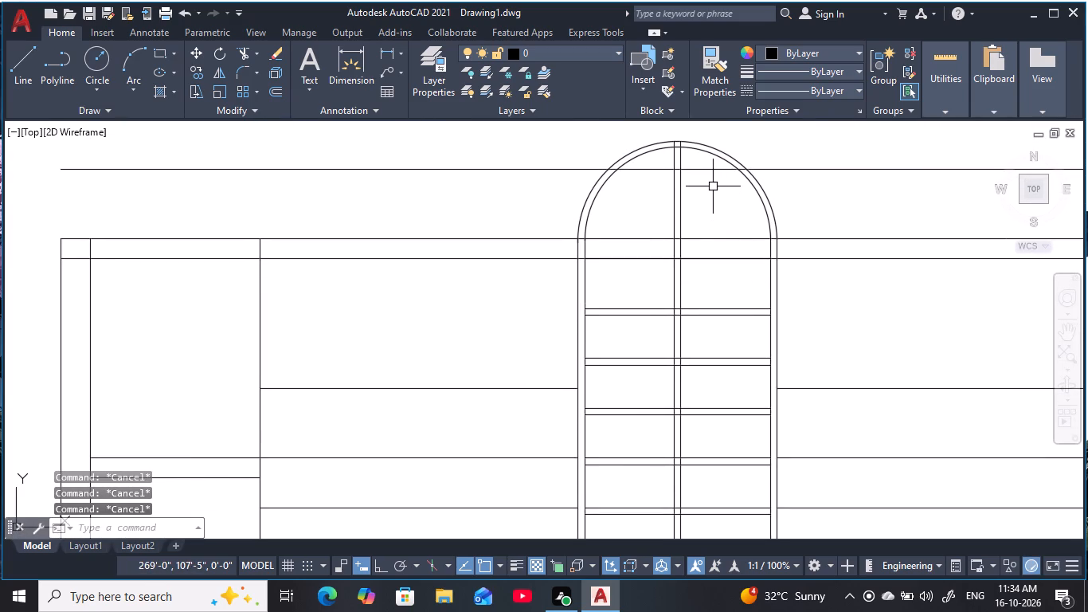
pyautogui.press('Escape')
pyautogui.press('Escape')
pyautogui.press('Escape')
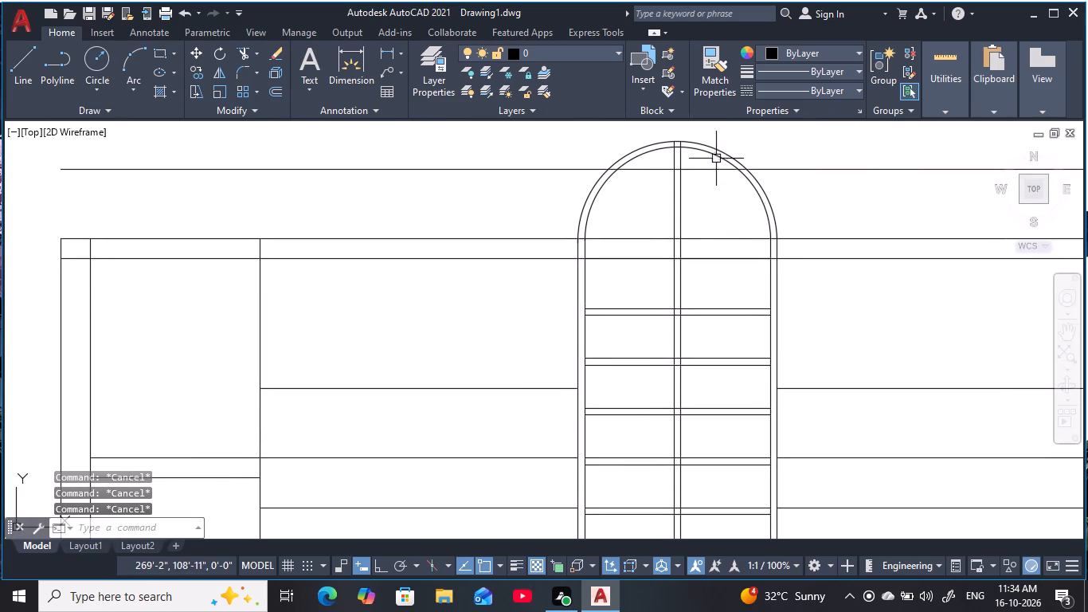
pyautogui.press('Escape')
pyautogui.press('Escape')
pyautogui.press('Escape')
pyautogui.press('Escape')
pyautogui.moveTo(706, 216); pyautogui.dragTo(697, 235, button='middle')
pyautogui.press('Escape')
pyautogui.press('Escape')
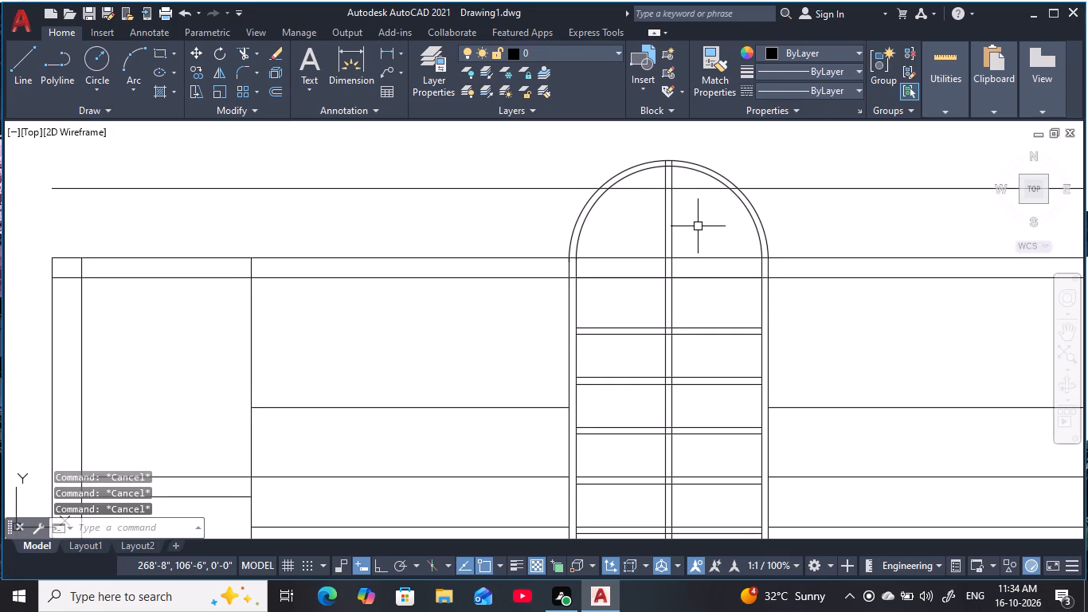
pyautogui.press('t')
pyautogui.write('R')
pyautogui.press('space')
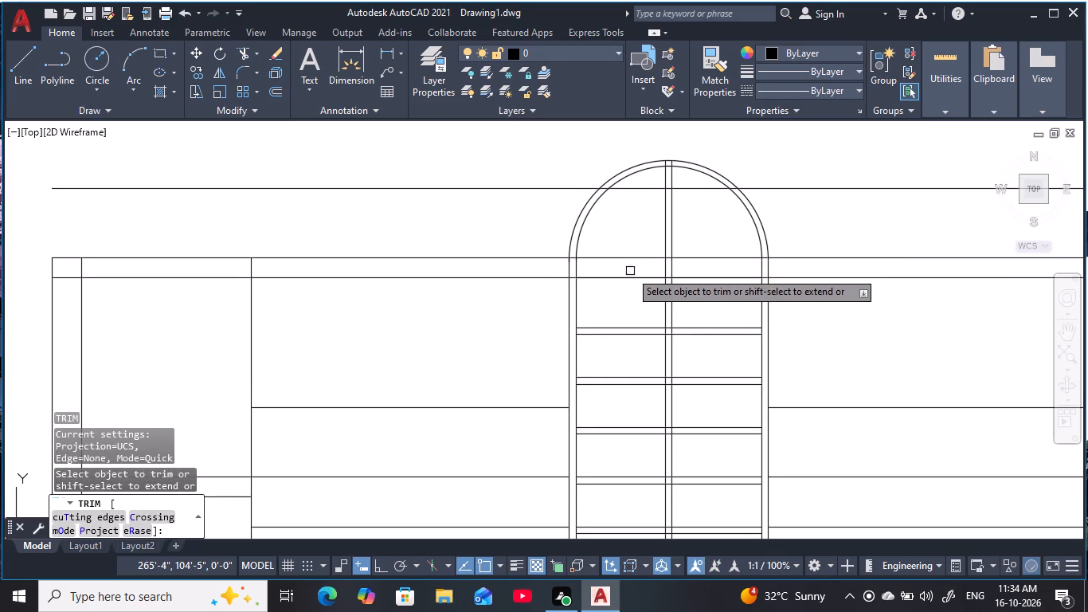
pyautogui.click(628, 280)
pyautogui.click(702, 277)
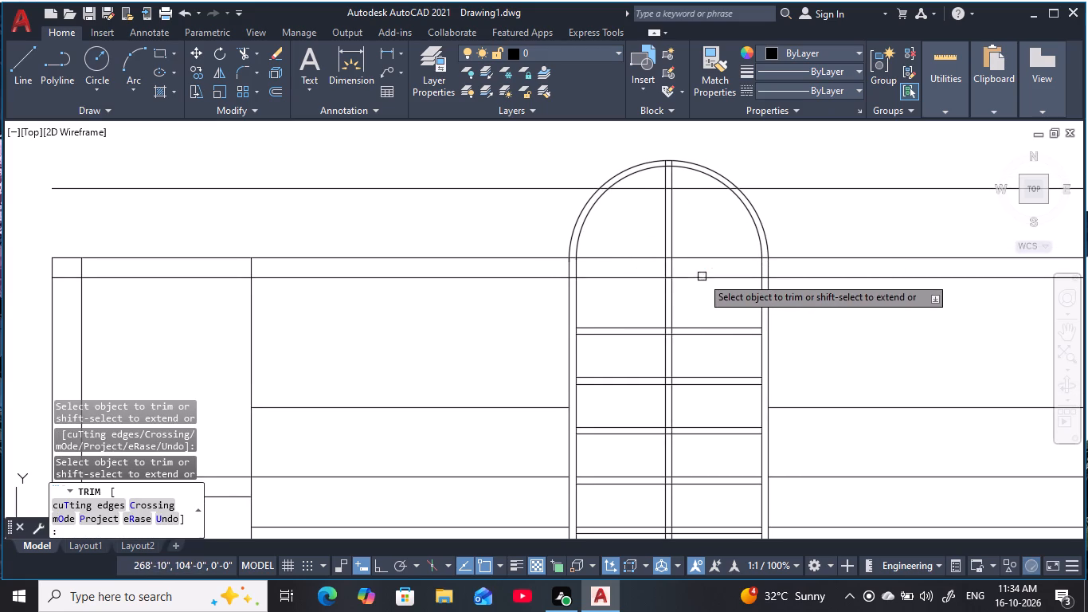
pyautogui.click(711, 282)
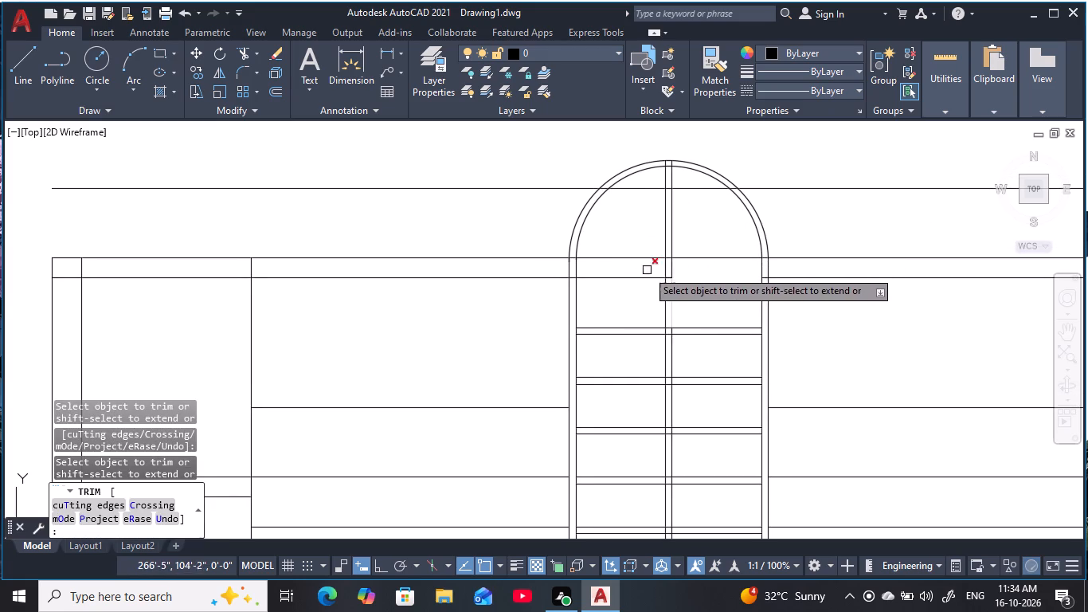
pyautogui.click(637, 278)
pyautogui.press('Escape')
pyautogui.press('Escape')
pyautogui.press('Escape')
pyautogui.press('Escape')
pyautogui.press('Escape')
pyautogui.press('Escape')
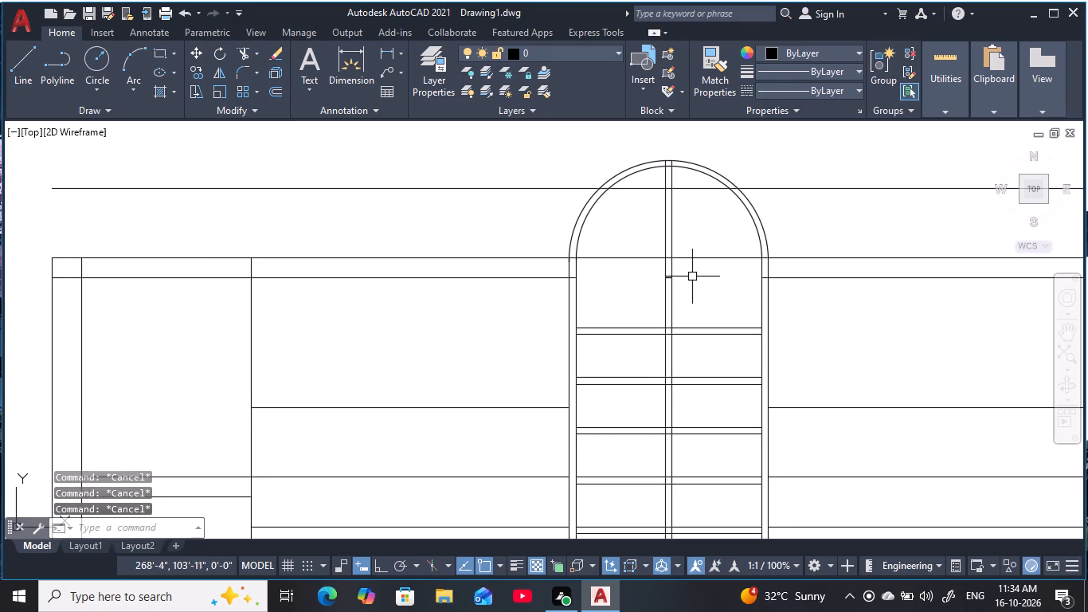
pyautogui.press('Escape')
# Offset the grid's top edge line 4" downward.
pyautogui.press('o')
pyautogui.press('space')
pyautogui.write('4')
pyautogui.press('space')
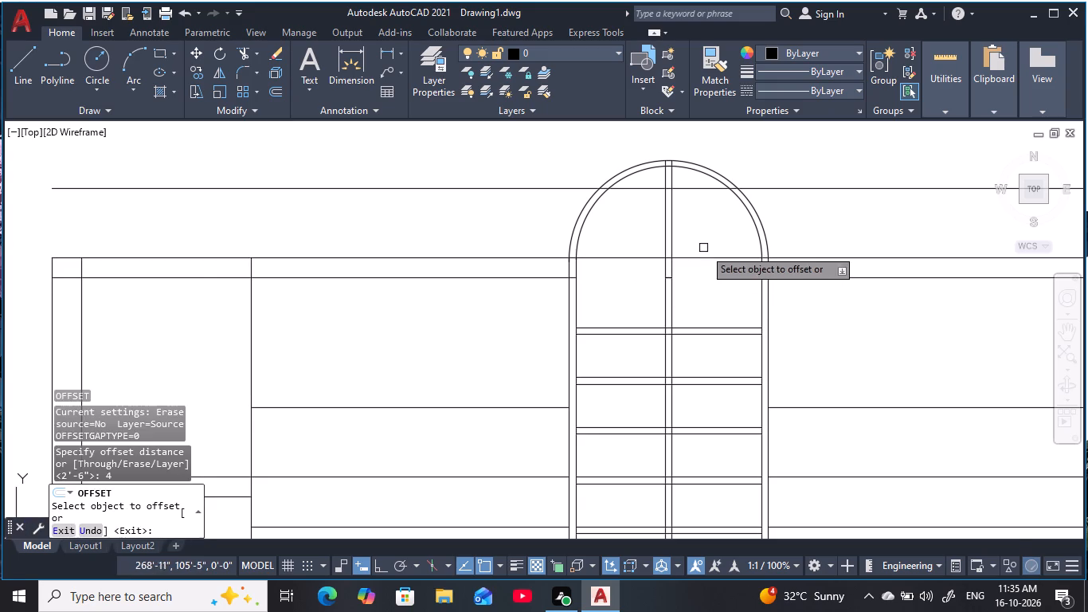
pyautogui.click(706, 257)
pyautogui.click(714, 316)
pyautogui.press('Escape')
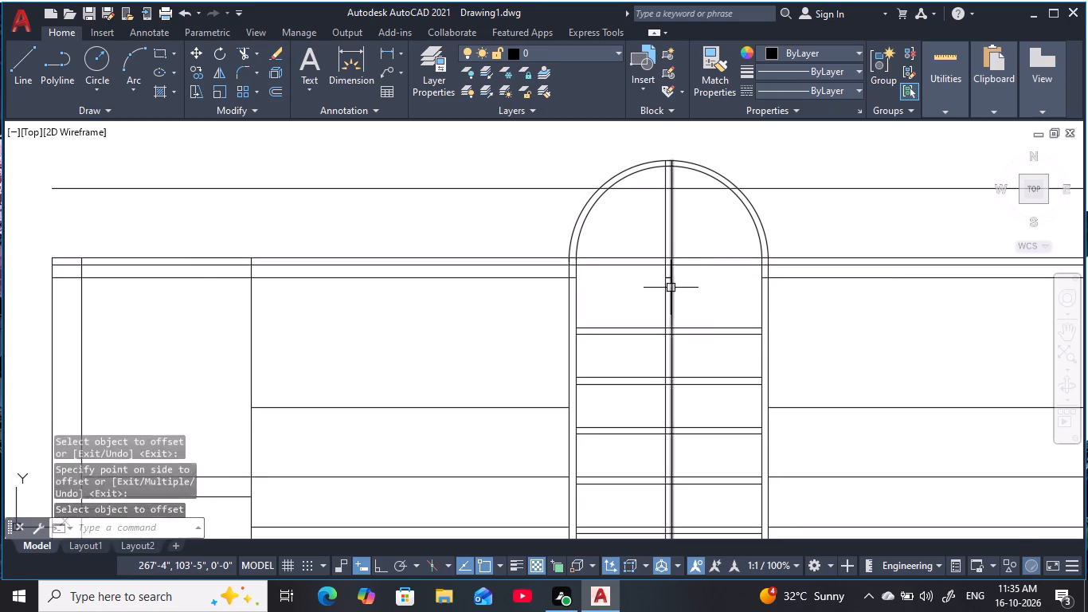
pyautogui.press('Escape')
pyautogui.press('Escape')
pyautogui.press('Escape')
pyautogui.press('Escape')
pyautogui.press('Escape')
pyautogui.press('Escape')
pyautogui.press('Escape')
pyautogui.press('Escape')
pyautogui.press('Escape')
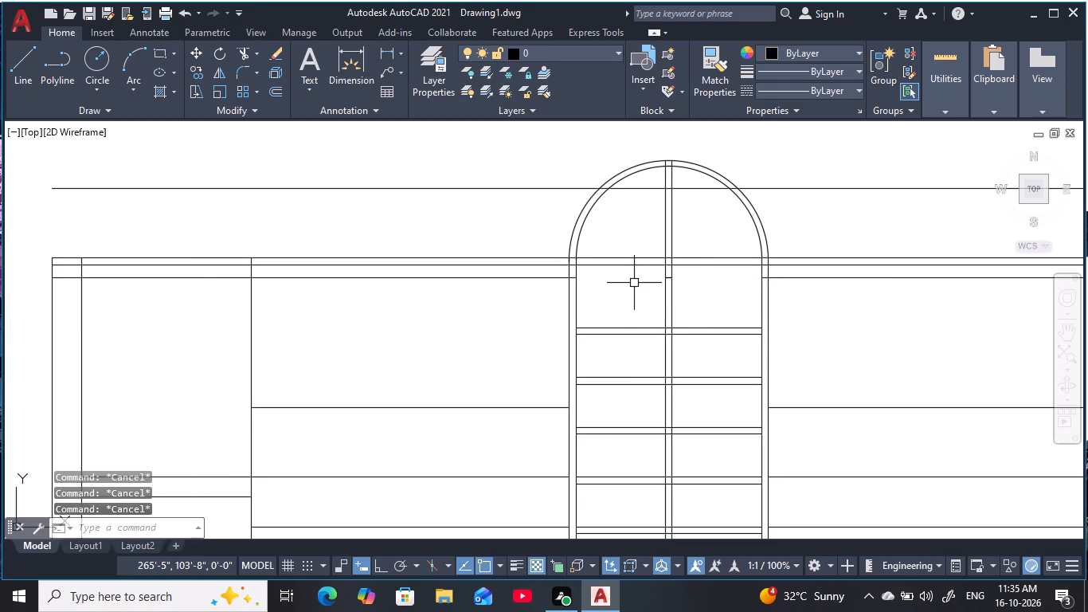
# Trim the 4" offset line where it crosses the double vertical lines on both sides of the central bay.
pyautogui.press('t')
pyautogui.write('R')
pyautogui.press('space')
pyautogui.scroll(3, 570, 267)
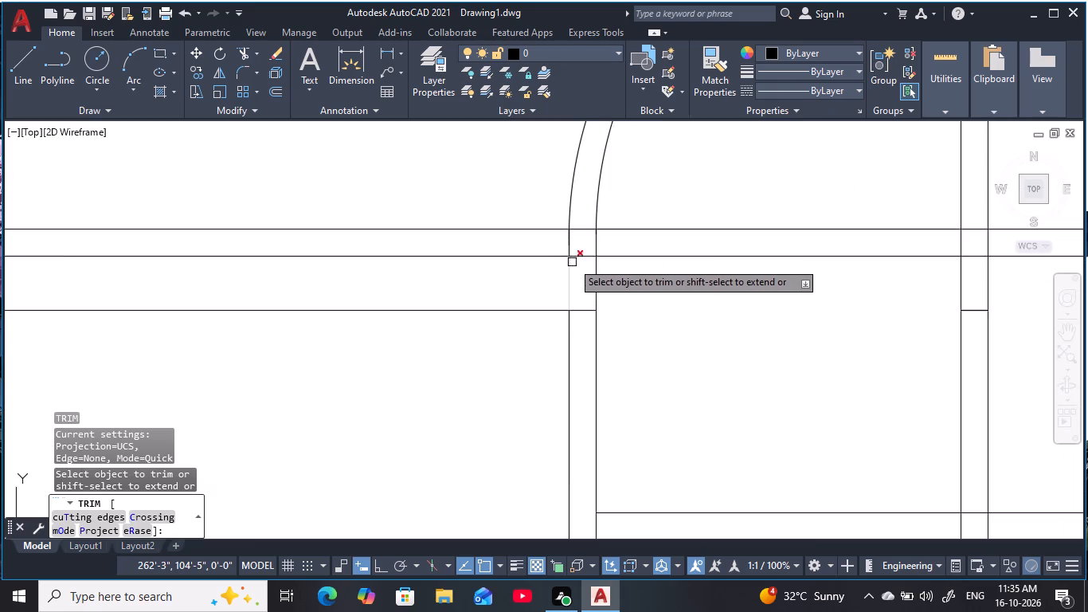
pyautogui.click(581, 260)
pyautogui.scroll(-2, 687, 286)
pyautogui.moveTo(647, 297); pyautogui.dragTo(584, 299, button='middle')
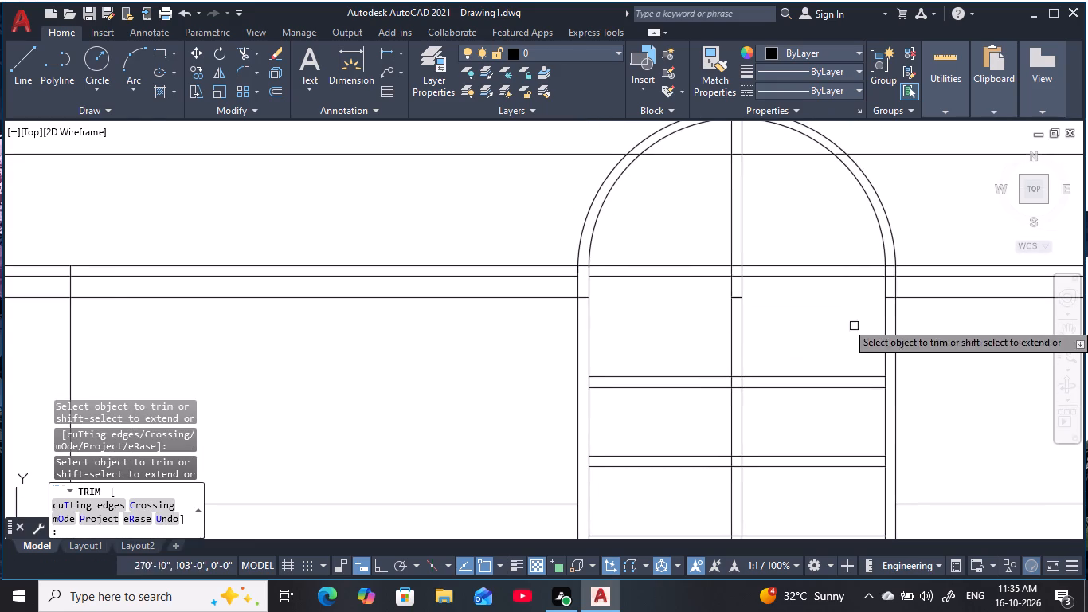
pyautogui.scroll(2, 887, 271)
pyautogui.click(898, 290)
pyautogui.press('Escape')
pyautogui.scroll(-2, 709, 319)
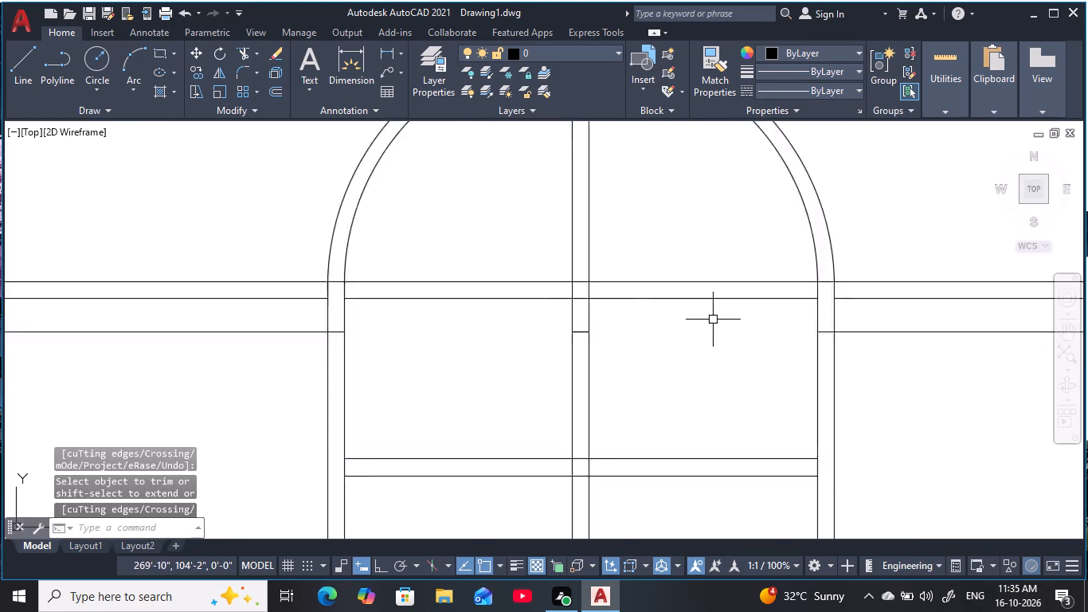
pyautogui.moveTo(720, 318); pyautogui.dragTo(758, 310, button='middle')
pyautogui.press('Escape')
pyautogui.press('Escape')
pyautogui.press('Escape')
pyautogui.press('Escape')
# Erase the two remaining pieces of the 4" offset line outside the central bay, one on each side.
pyautogui.click(483, 301)
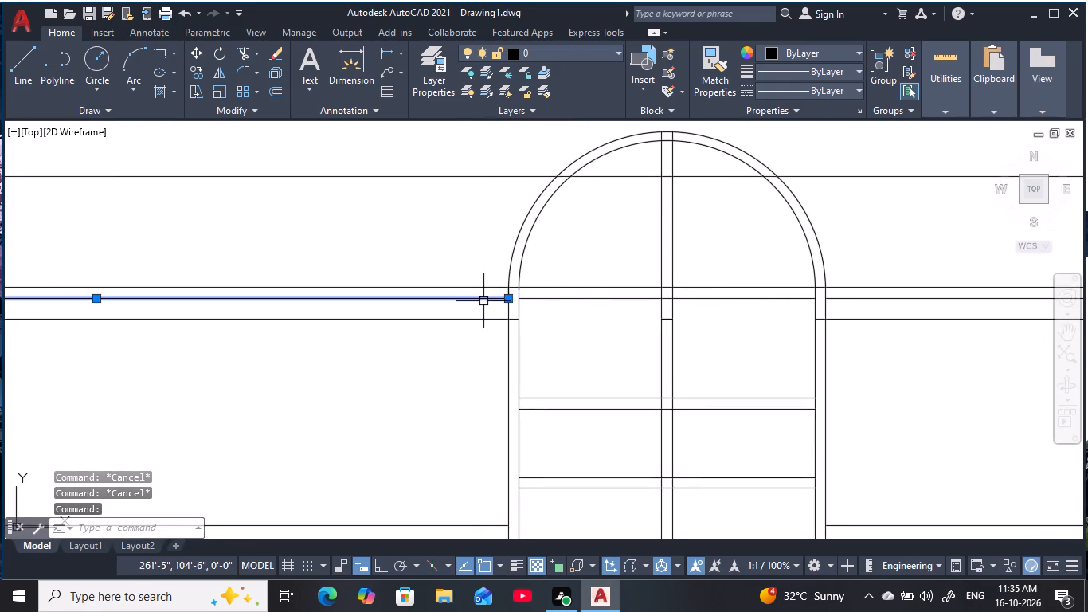
pyautogui.write('E')
pyautogui.press('space')
pyautogui.click(868, 299)
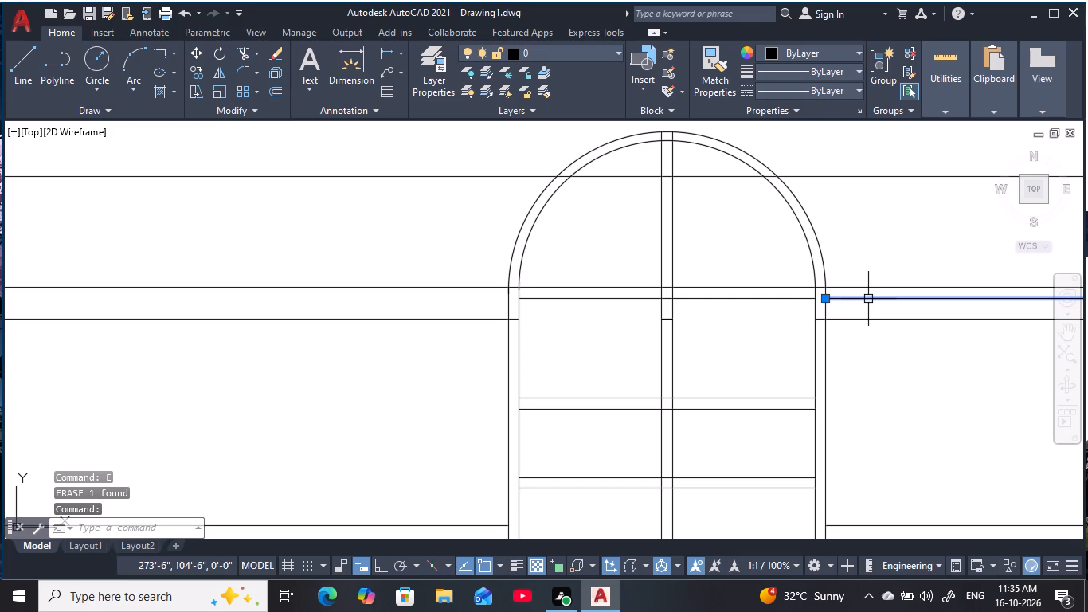
pyautogui.press('e')
pyautogui.press('space')
pyautogui.press('Escape')
pyautogui.press('Escape')
# Trim the short leftover horizontal piece between the two vertical centre bar lines, just below the central bay's top bar.
pyautogui.scroll(-2, 759, 304)
pyautogui.moveTo(757, 310); pyautogui.dragTo(761, 284, button='middle')
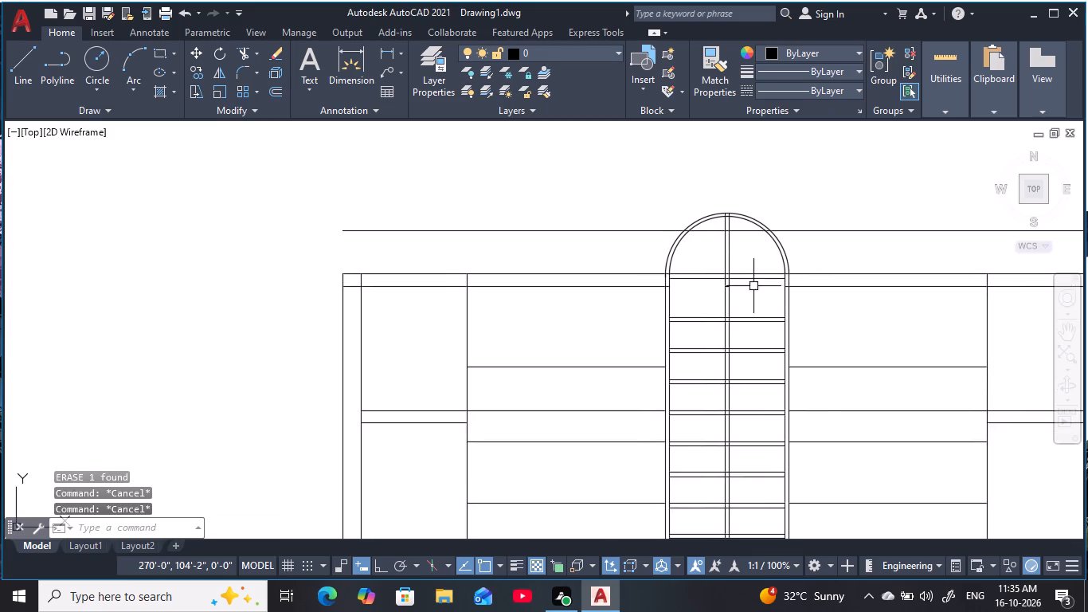
pyautogui.scroll(5, 725, 293)
pyautogui.press('Escape')
pyautogui.write('TR')
pyautogui.press('space')
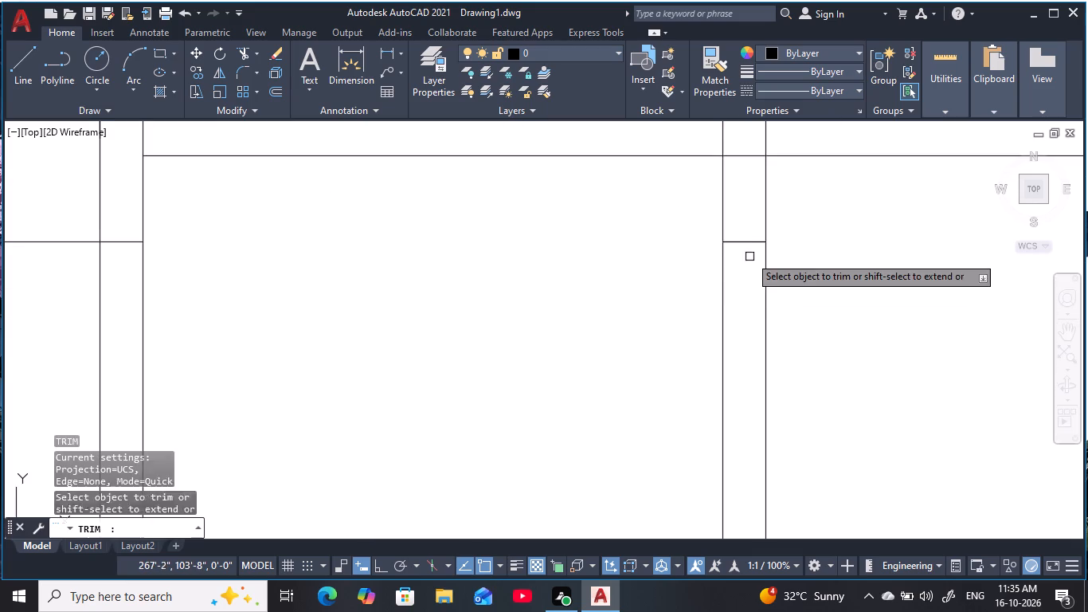
pyautogui.click(749, 243)
pyautogui.click(743, 228)
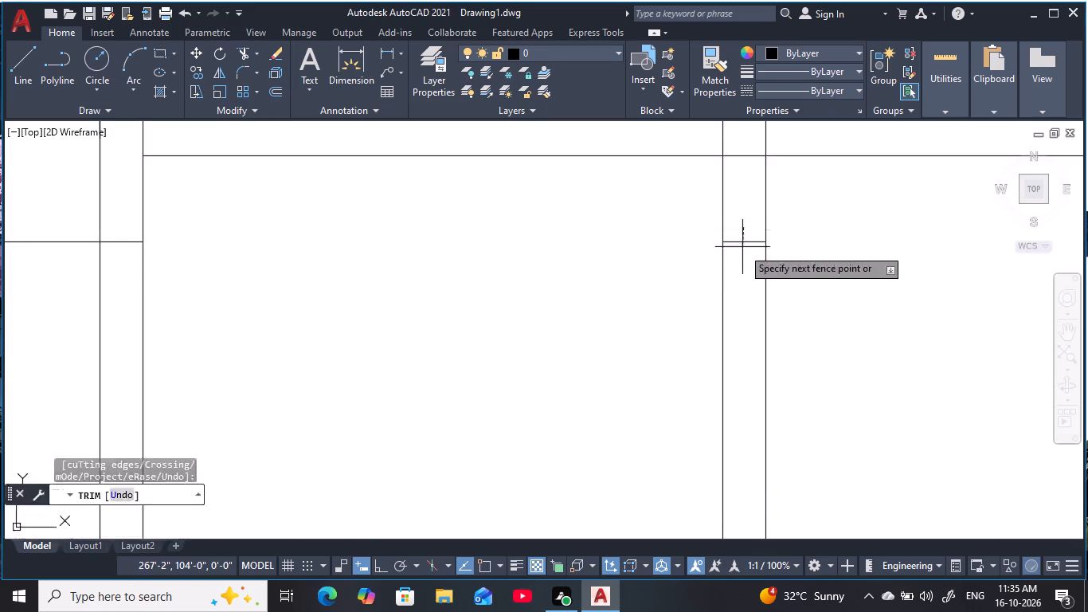
pyautogui.click(744, 264)
pyautogui.scroll(-4, 796, 271)
pyautogui.moveTo(816, 275); pyautogui.dragTo(659, 233, button='middle')
pyautogui.scroll(-3, 656, 230)
pyautogui.moveTo(659, 237); pyautogui.dragTo(673, 196, button='middle')
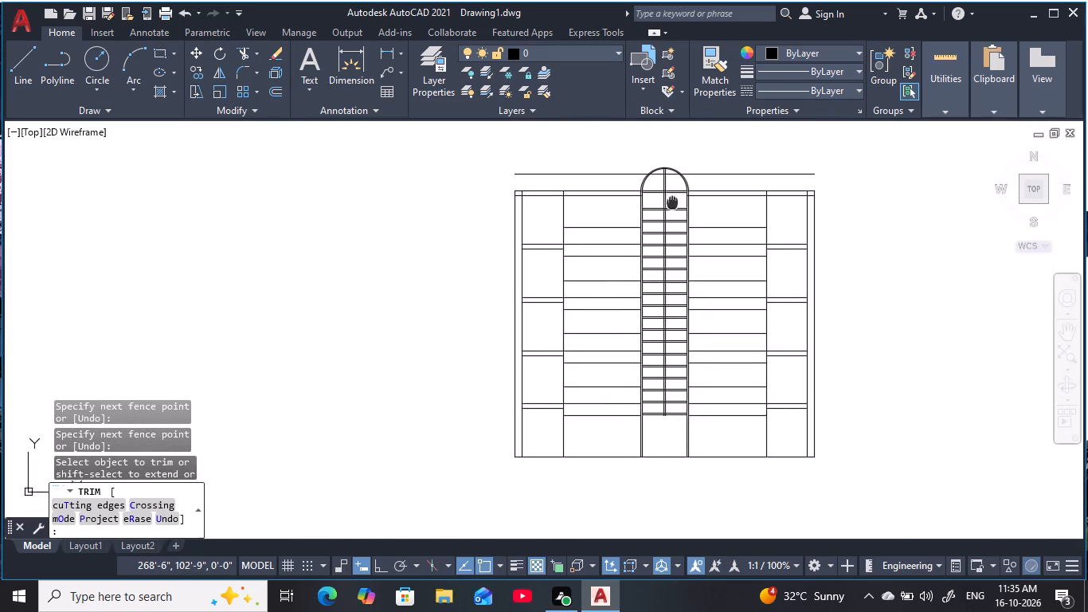
pyautogui.moveTo(673, 196); pyautogui.dragTo(675, 190, button='middle')
pyautogui.press('Escape')
pyautogui.press('Escape')
pyautogui.press('Escape')
pyautogui.press('Escape')
pyautogui.press('Escape')
pyautogui.press('Escape')
pyautogui.press('Escape')
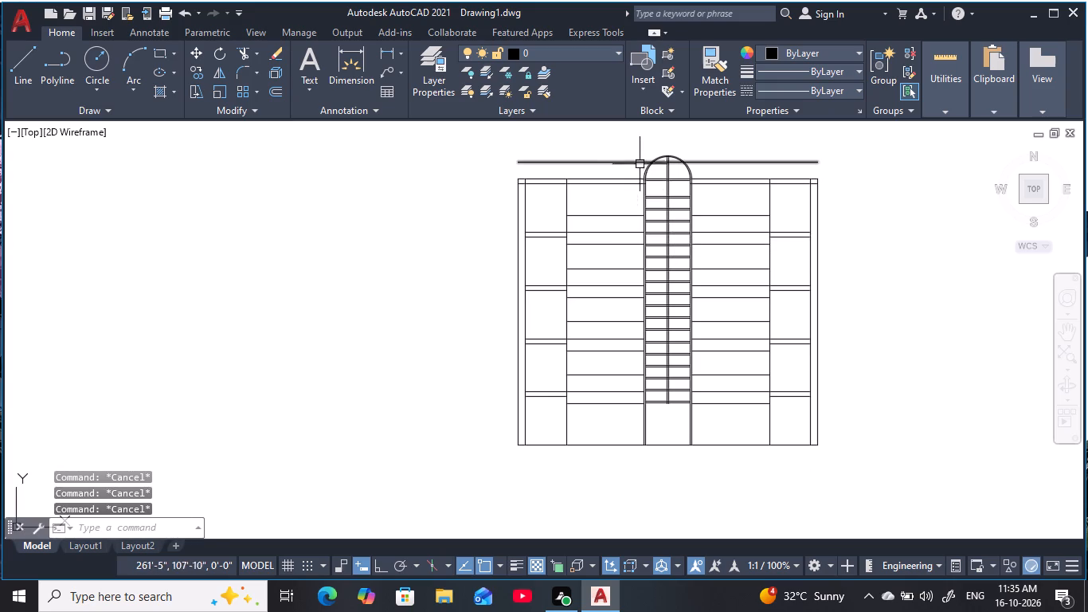
# Erase the left line of the double vertical centre bar in the arched bay.
pyautogui.press('Escape')
pyautogui.moveTo(624, 151); pyautogui.dragTo(632, 225, button='middle')
pyautogui.press('Escape')
pyautogui.press('Escape')
pyautogui.scroll(3, 675, 240)
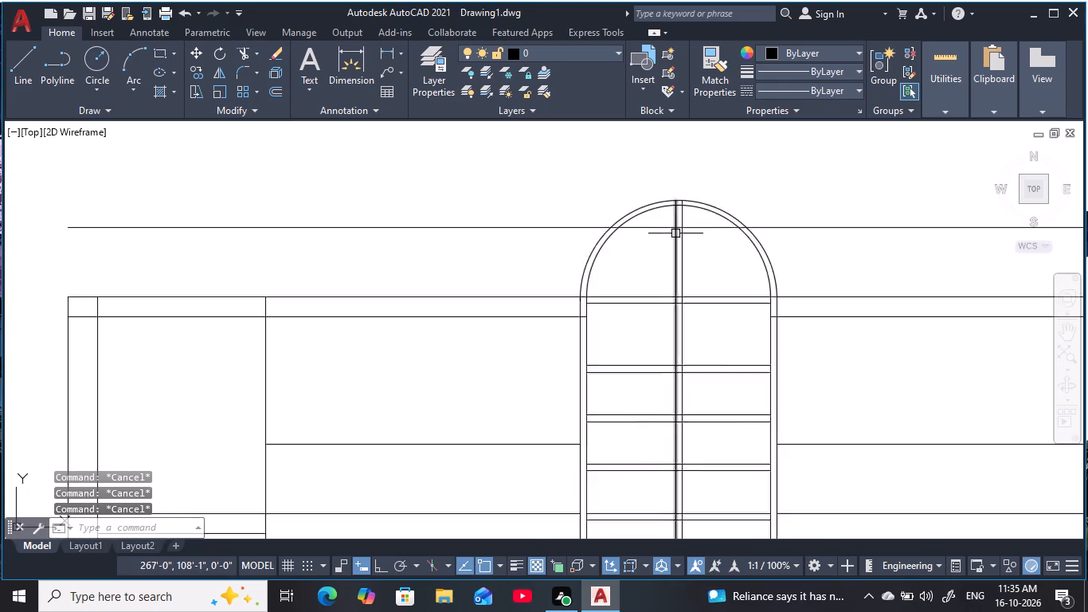
pyautogui.scroll(1, 675, 233)
pyautogui.press('Escape')
pyautogui.press('Escape')
pyautogui.press('Escape')
pyautogui.press('Escape')
pyautogui.press('Escape')
pyautogui.press('Escape')
pyautogui.press('Escape')
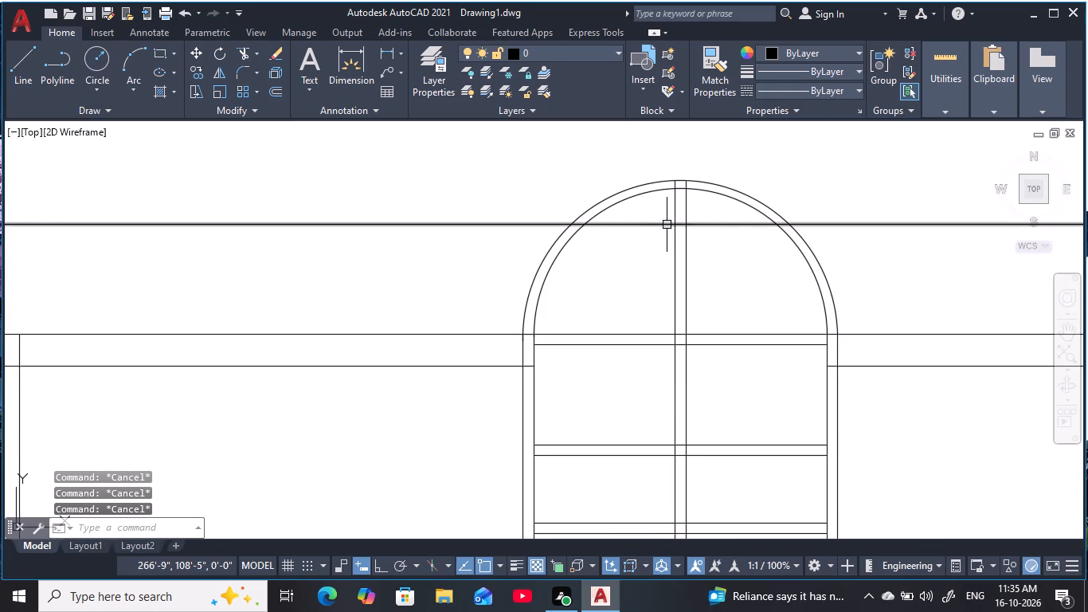
pyautogui.press('Escape')
pyautogui.scroll(-2, 663, 226)
pyautogui.moveTo(663, 236); pyautogui.dragTo(668, 260, button='middle')
pyautogui.click(670, 250)
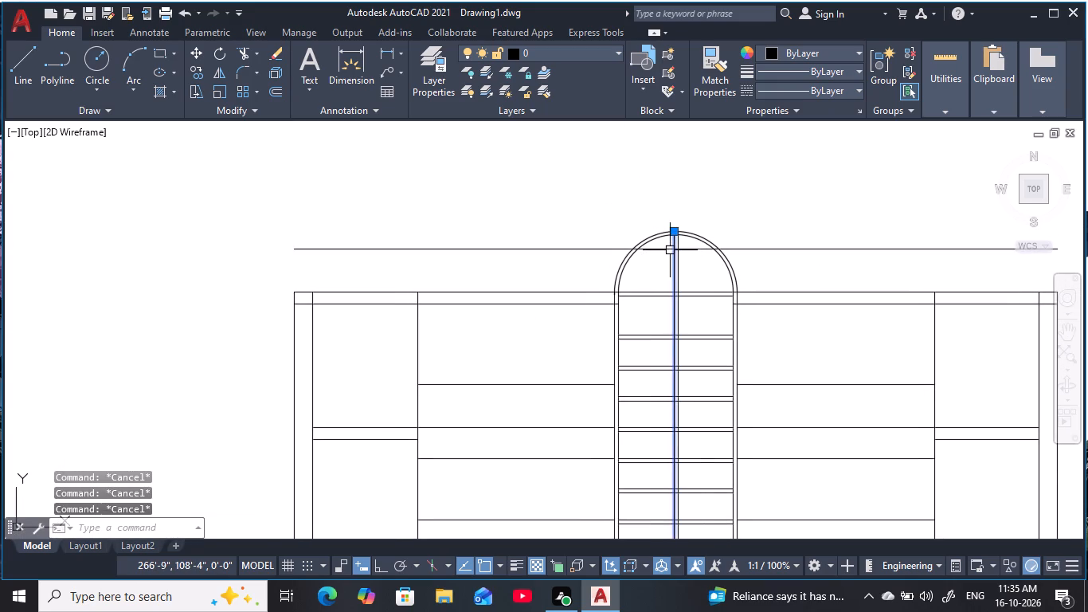
pyautogui.write('E')
pyautogui.press('space')
pyautogui.press('Escape')
# Erase the full-width horizontal line that crosses the arch above the grid's top edge.
pyautogui.click(668, 250)
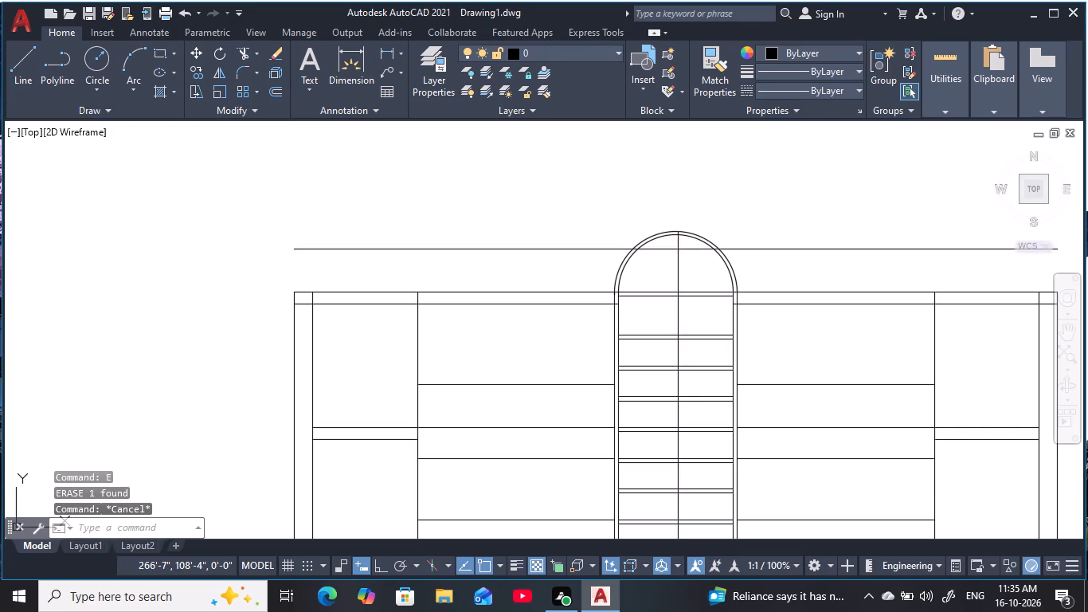
pyautogui.write('E')
pyautogui.press('space')
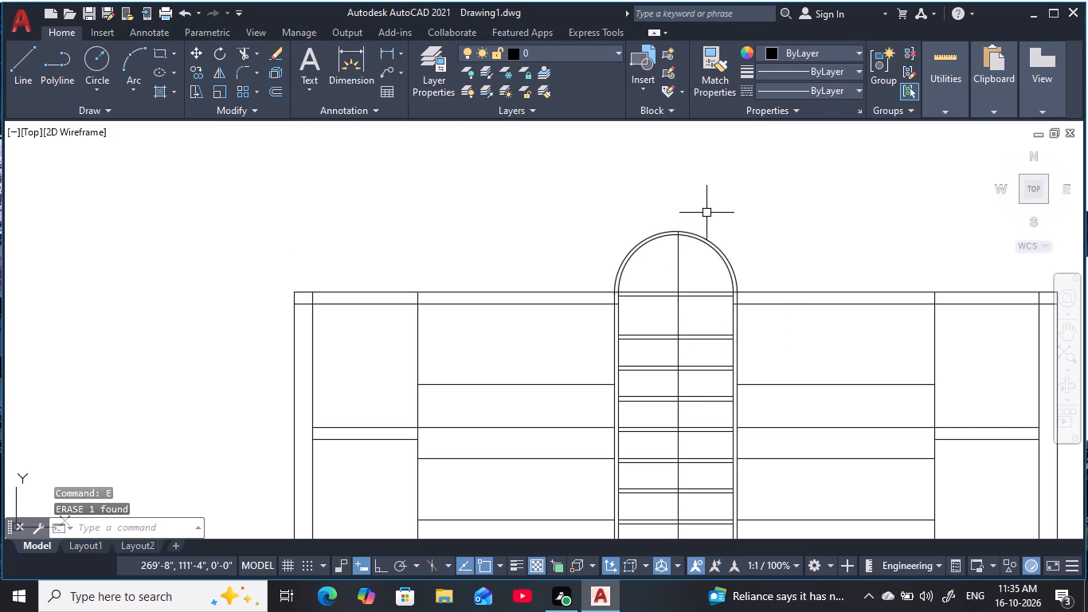
pyautogui.scroll(-1, 769, 194)
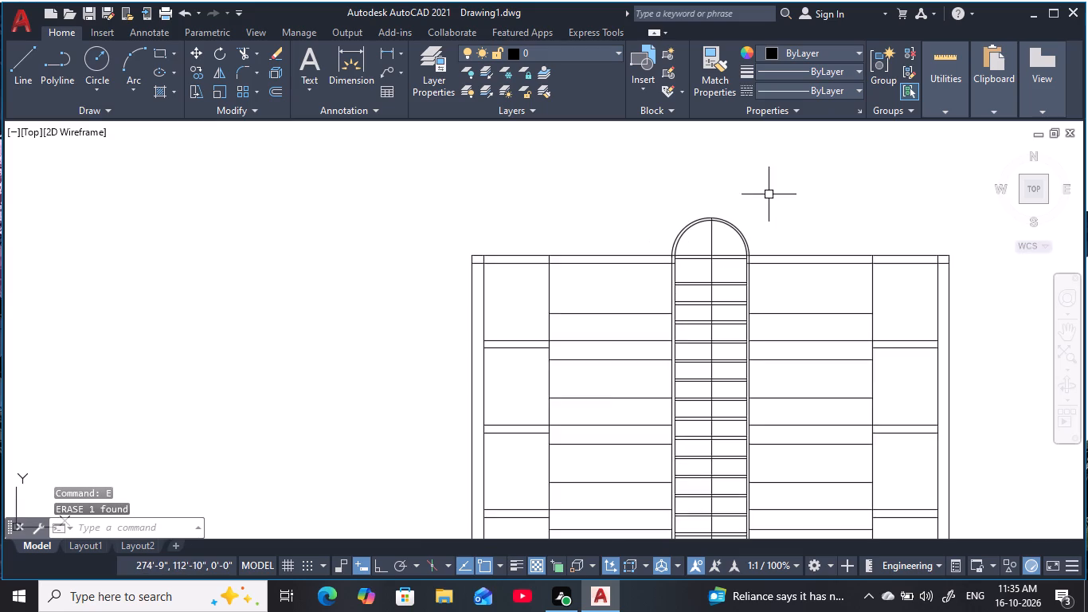
pyautogui.moveTo(771, 194); pyautogui.dragTo(752, 236, button='middle')
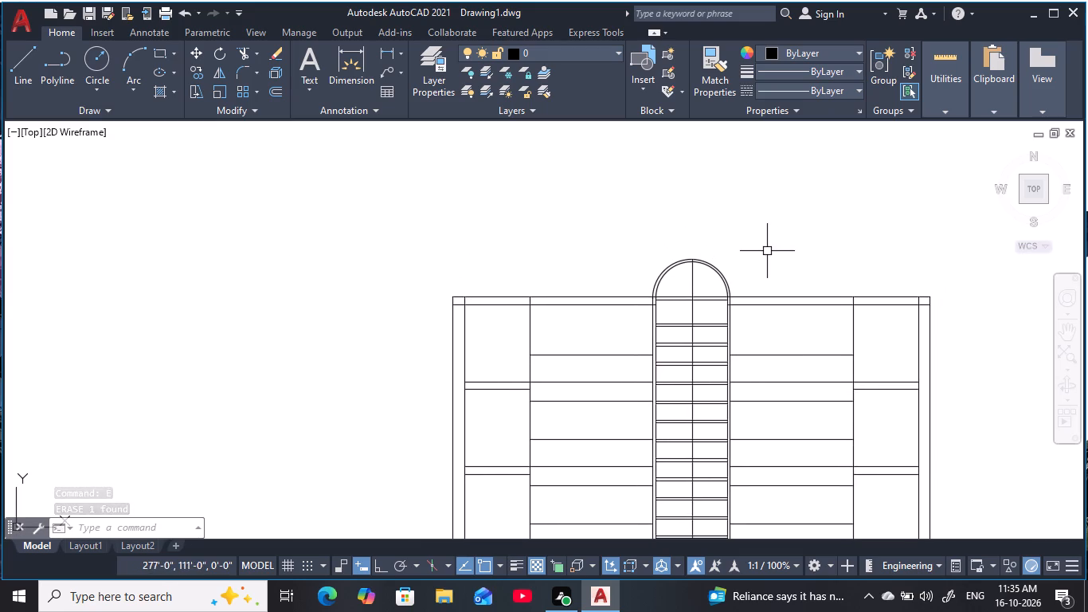
pyautogui.moveTo(765, 250); pyautogui.dragTo(732, 236, button='middle')
pyautogui.press('Escape')
pyautogui.press('Escape')
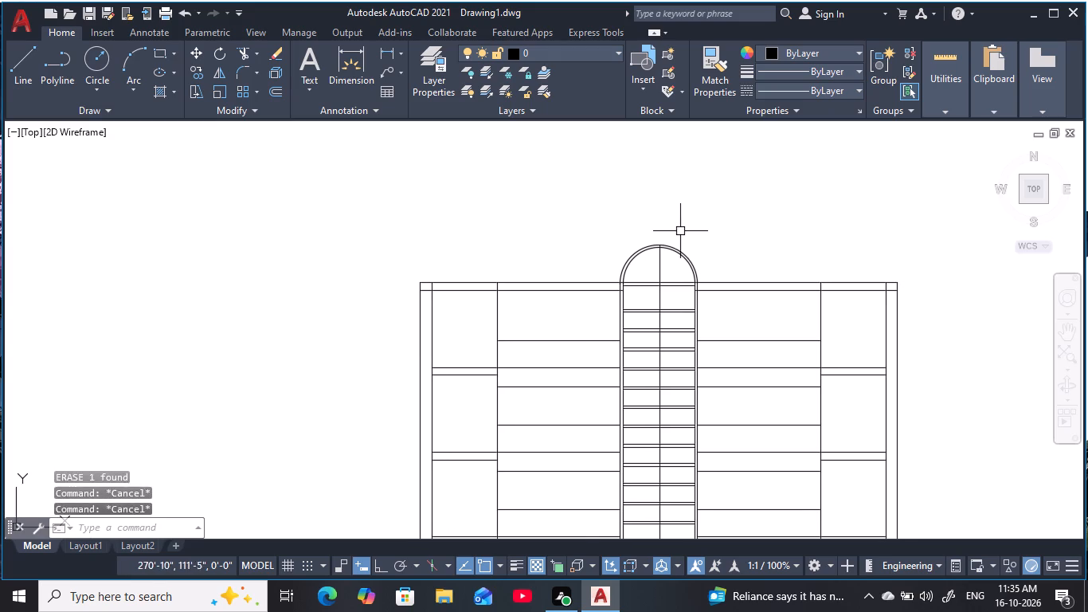
# Offset the grid's top edge line 3' upward.
pyautogui.scroll(1, 679, 231)
pyautogui.press('Escape')
pyautogui.press('Escape')
pyautogui.press('Escape')
pyautogui.press('Escape')
pyautogui.press('Escape')
pyautogui.press('Escape')
pyautogui.press('Escape')
pyautogui.press('Escape')
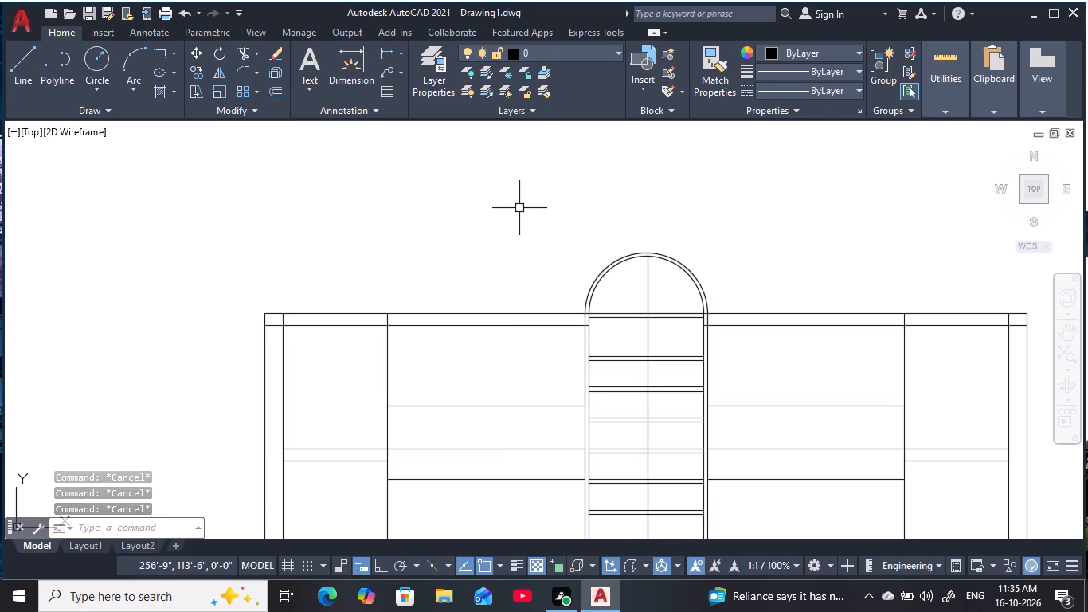
pyautogui.write('O')
pyautogui.press('space')
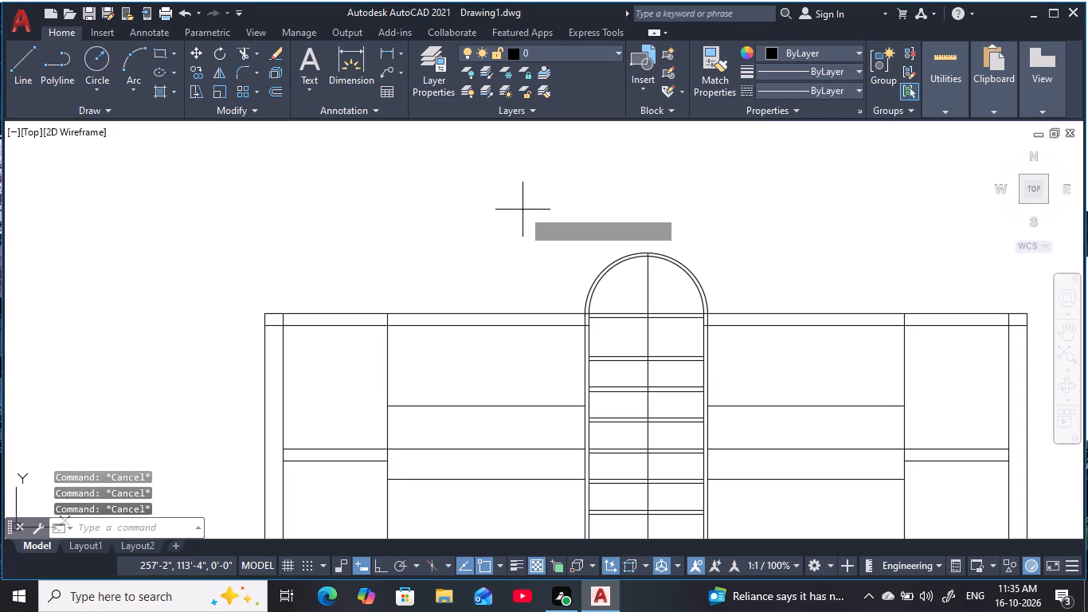
pyautogui.press('3')
pyautogui.press("'")
pyautogui.press('space')
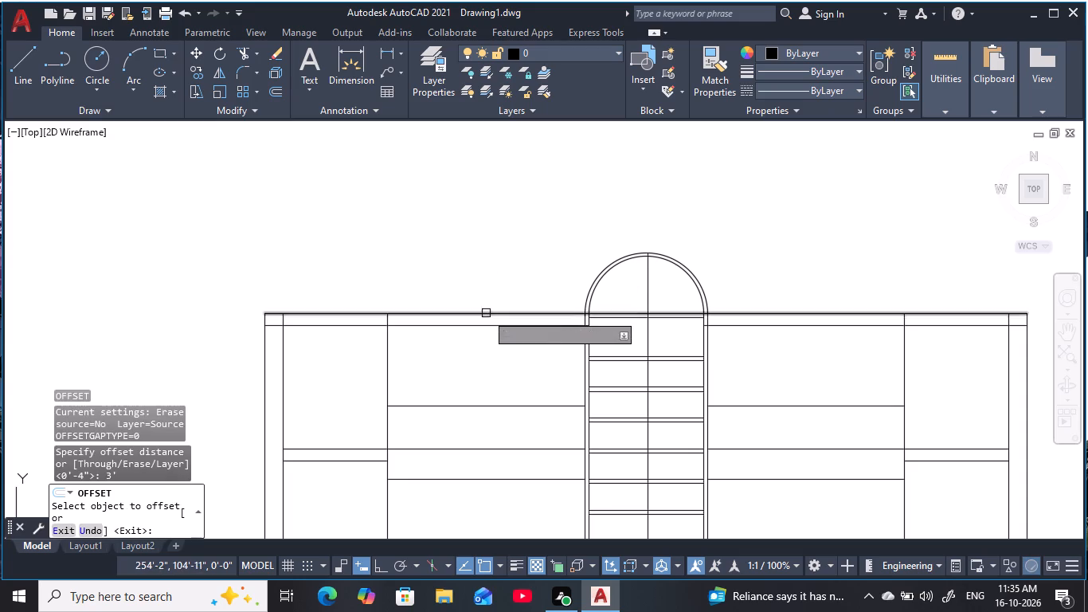
pyautogui.click(486, 313)
pyautogui.click(488, 261)
pyautogui.press('Escape')
pyautogui.press('Escape')
pyautogui.press('Escape')
pyautogui.press('Escape')
pyautogui.press('Escape')
pyautogui.press('Escape')
pyautogui.press('Escape')
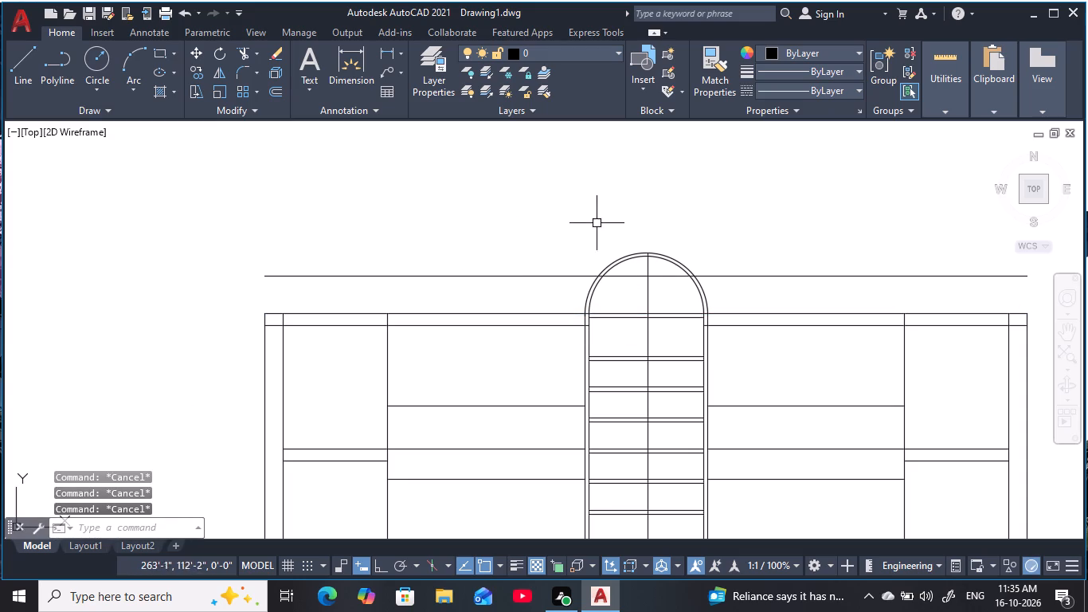
pyautogui.press('Escape')
pyautogui.press('Escape')
# Trim the 3' offset line inside the inner arc, on both sides of the vertical centre line.
pyautogui.moveTo(676, 230); pyautogui.dragTo(671, 209, button='middle')
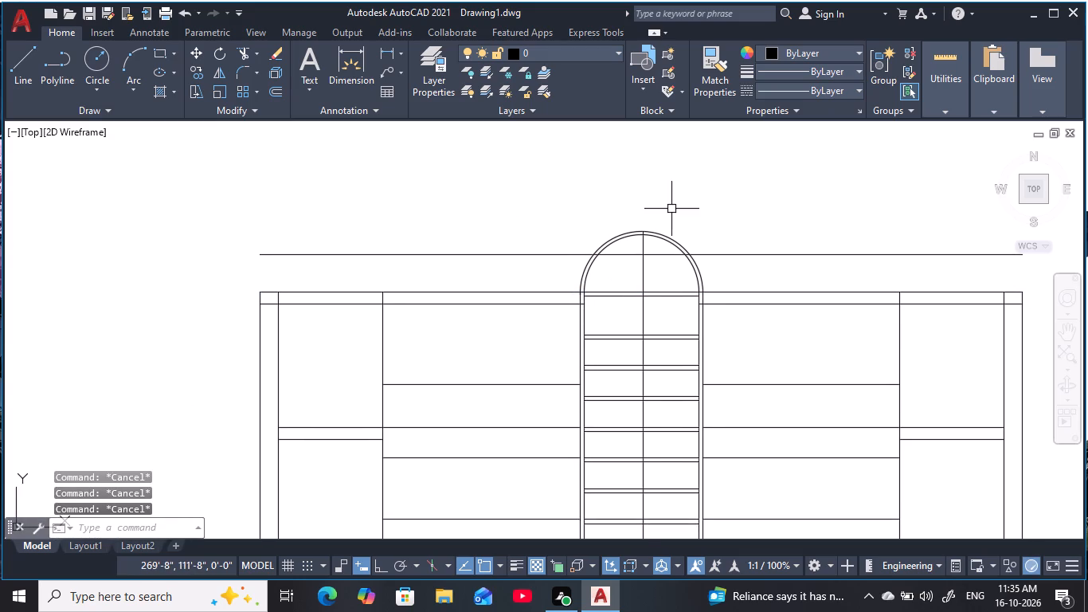
pyautogui.scroll(1, 671, 212)
pyautogui.moveTo(671, 214); pyautogui.dragTo(708, 189, button='middle')
pyautogui.press('Escape')
pyautogui.press('Escape')
pyautogui.press('Escape')
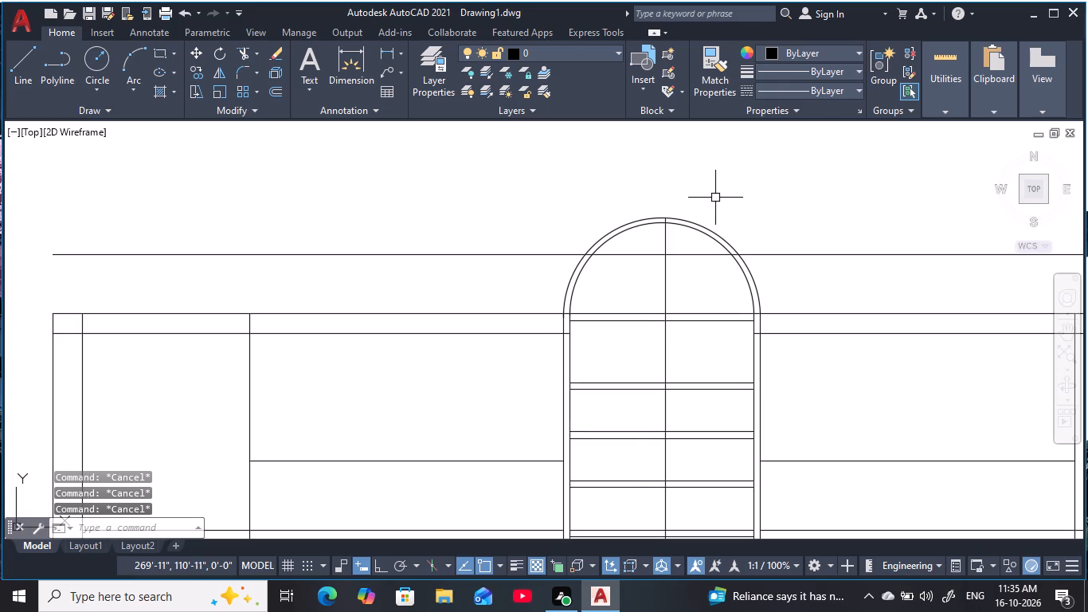
pyautogui.write('TR')
pyautogui.press('space')
pyautogui.click(639, 257)
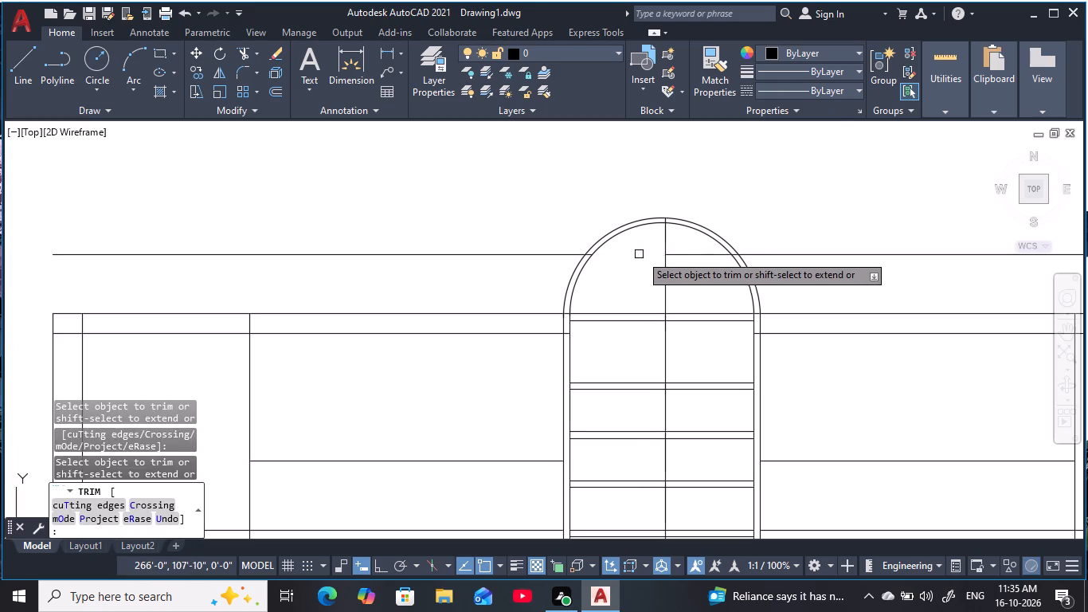
pyautogui.click(684, 257)
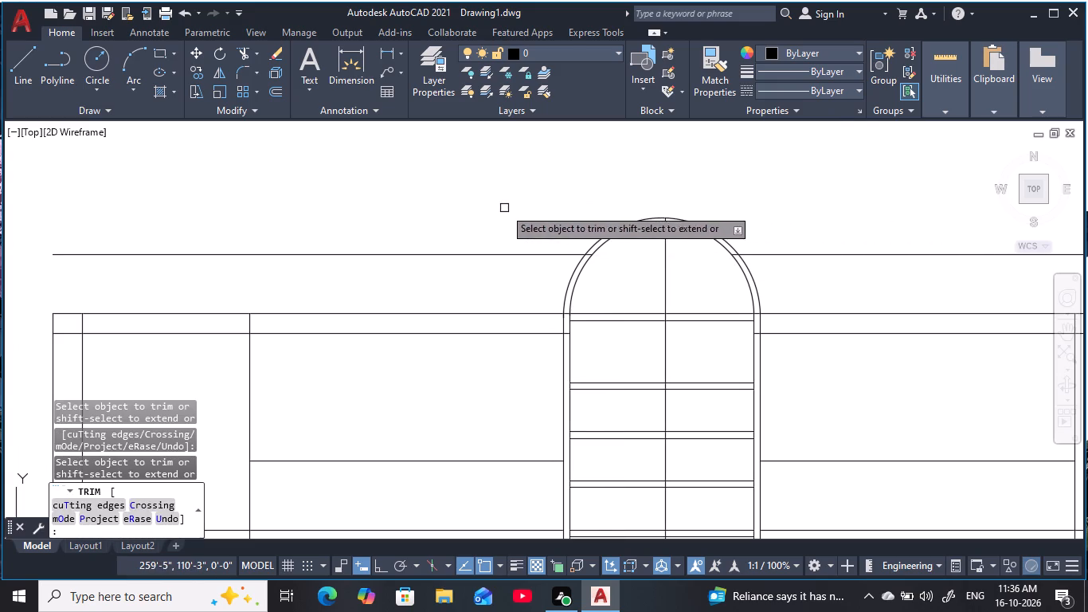
pyautogui.moveTo(520, 203); pyautogui.dragTo(630, 214, button='middle')
pyautogui.press('Escape')
pyautogui.press('Escape')
pyautogui.press('Escape')
pyautogui.press('Escape')
pyautogui.press('Escape')
pyautogui.press('Escape')
pyautogui.press('Escape')
pyautogui.press('Escape')
pyautogui.press('Escape')
pyautogui.press('Escape')
pyautogui.press('Escape')
pyautogui.press('Escape')
pyautogui.press('Escape')
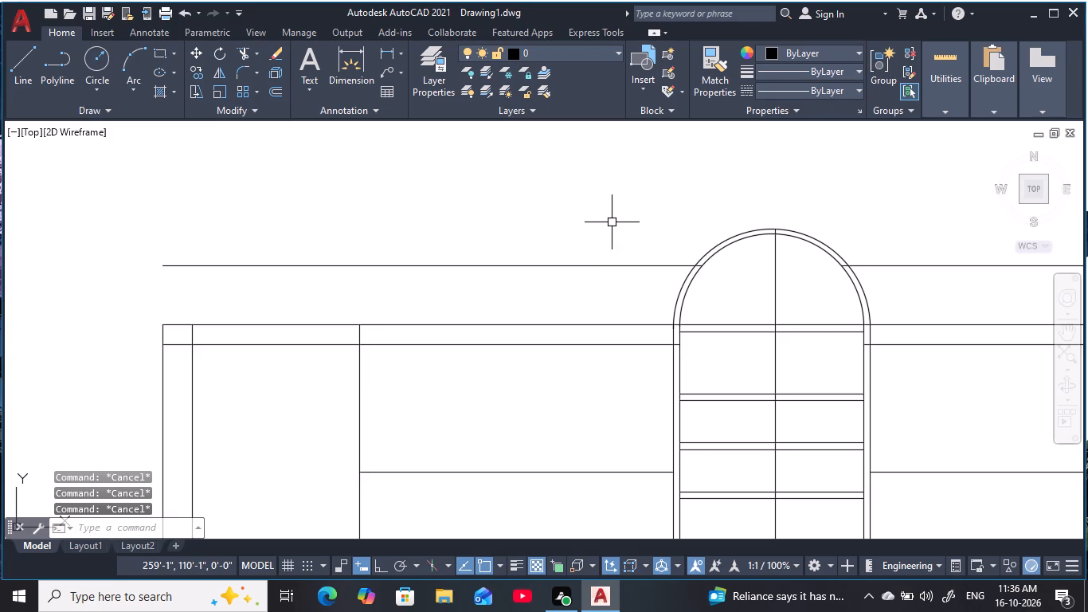
# Extend the grid's three vertical lines on each side of the arched bay up to the 3' offset line.
pyautogui.write('EX')
pyautogui.press('space')
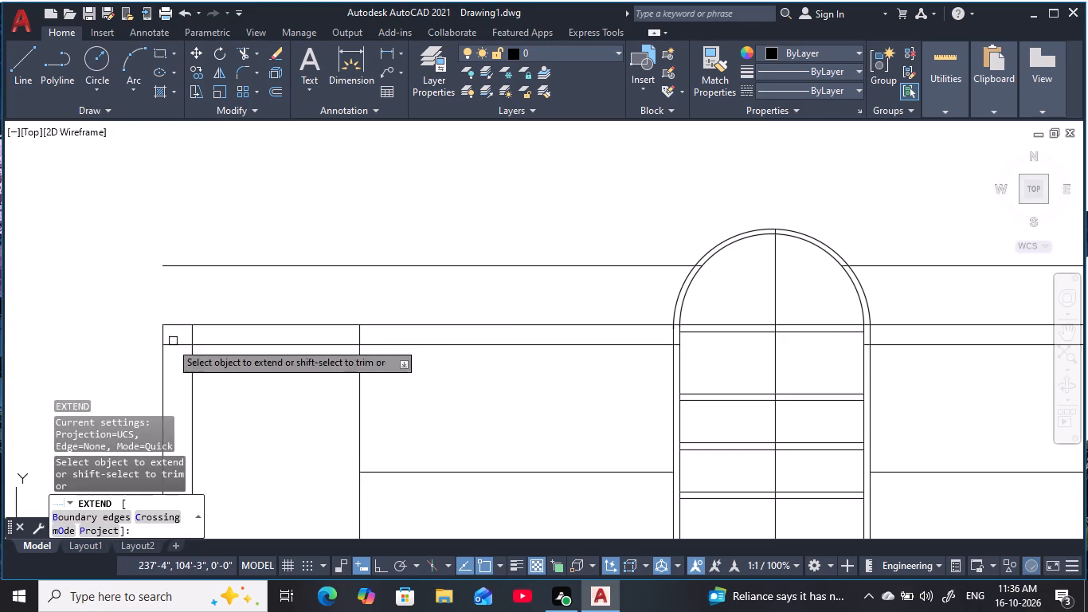
pyautogui.click(111, 354)
pyautogui.click(245, 370)
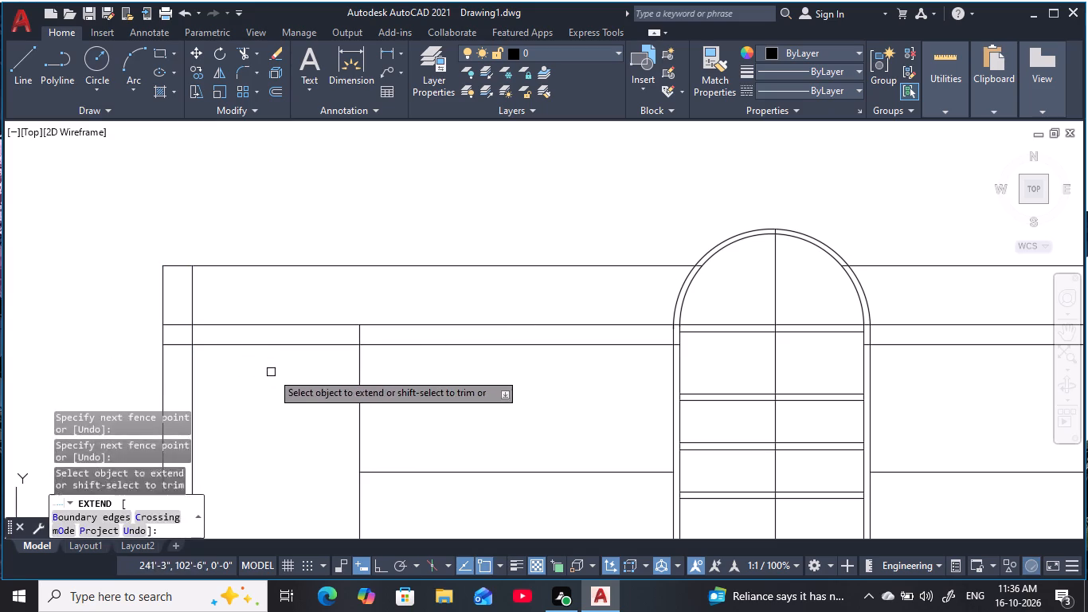
pyautogui.moveTo(292, 375); pyautogui.dragTo(312, 379)
pyautogui.click(425, 398)
pyautogui.moveTo(496, 390); pyautogui.dragTo(193, 308, button='middle')
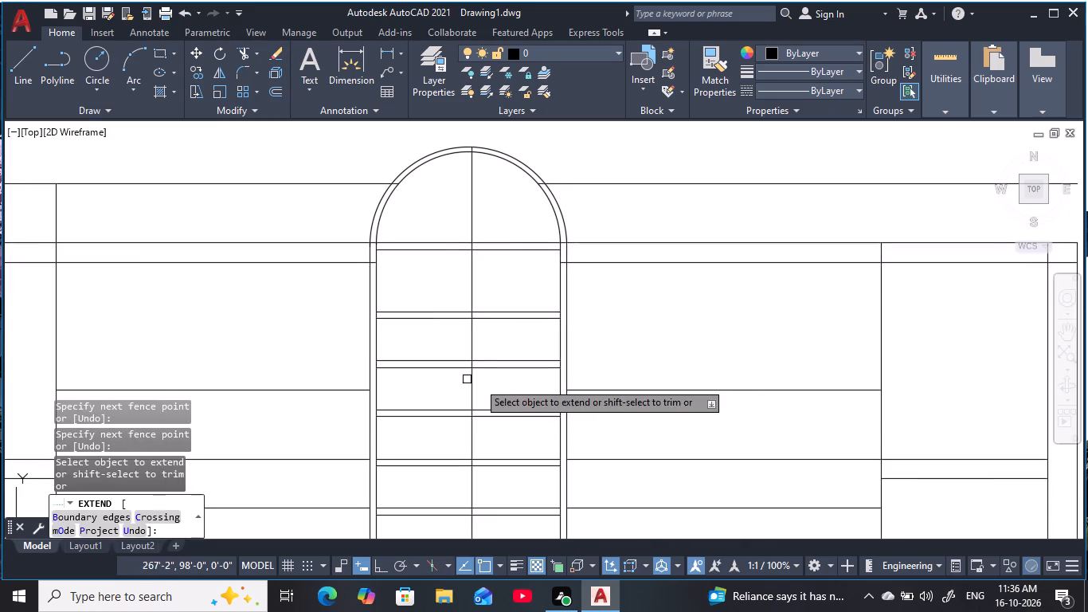
pyautogui.moveTo(782, 332); pyautogui.dragTo(579, 376, button='middle')
pyautogui.moveTo(620, 363); pyautogui.dragTo(734, 363)
pyautogui.moveTo(751, 364); pyautogui.dragTo(759, 365)
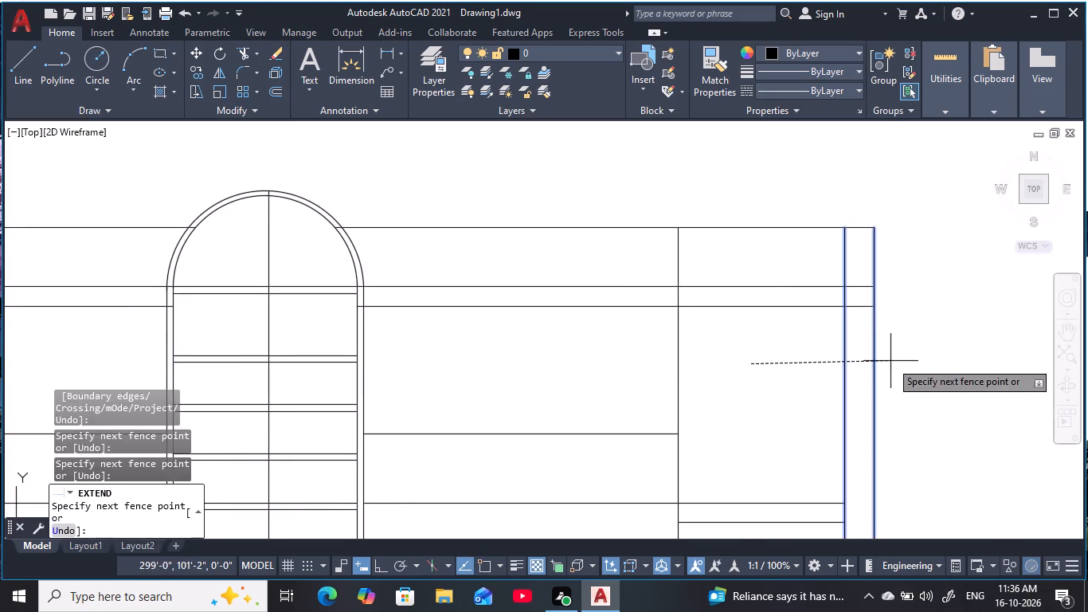
pyautogui.click(919, 359)
pyautogui.scroll(-2, 630, 307)
pyautogui.moveTo(619, 299); pyautogui.dragTo(746, 299, button='middle')
pyautogui.press('Escape')
pyautogui.press('Escape')
pyautogui.press('Escape')
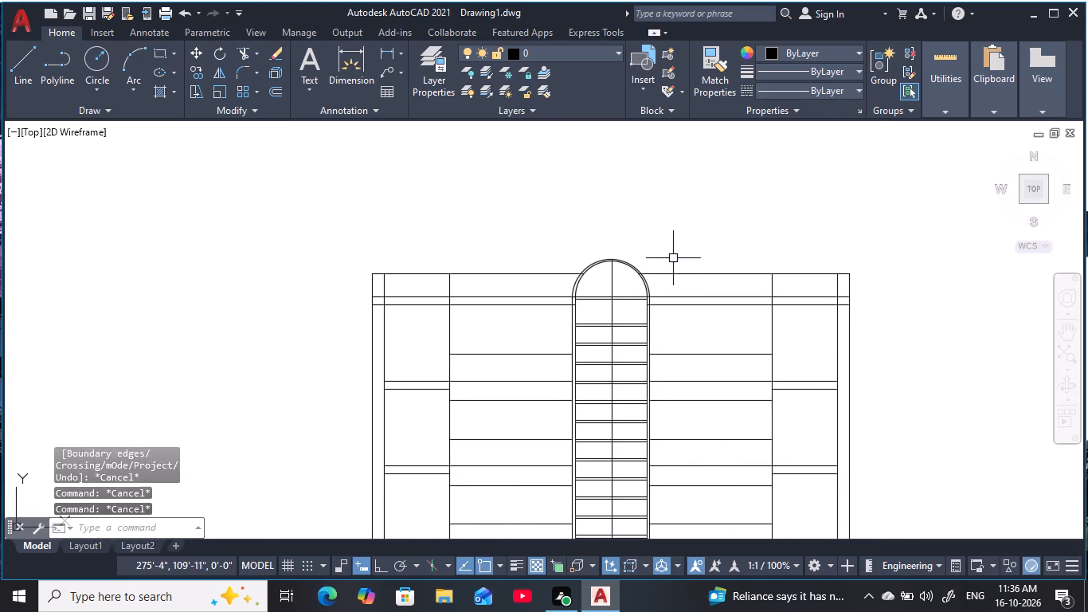
pyautogui.press('Escape')
pyautogui.press('Escape')
pyautogui.press('Escape')
pyautogui.press('Escape')
pyautogui.press('Escape')
pyautogui.press('Escape')
pyautogui.press('Escape')
pyautogui.press('Escape')
pyautogui.press('Escape')
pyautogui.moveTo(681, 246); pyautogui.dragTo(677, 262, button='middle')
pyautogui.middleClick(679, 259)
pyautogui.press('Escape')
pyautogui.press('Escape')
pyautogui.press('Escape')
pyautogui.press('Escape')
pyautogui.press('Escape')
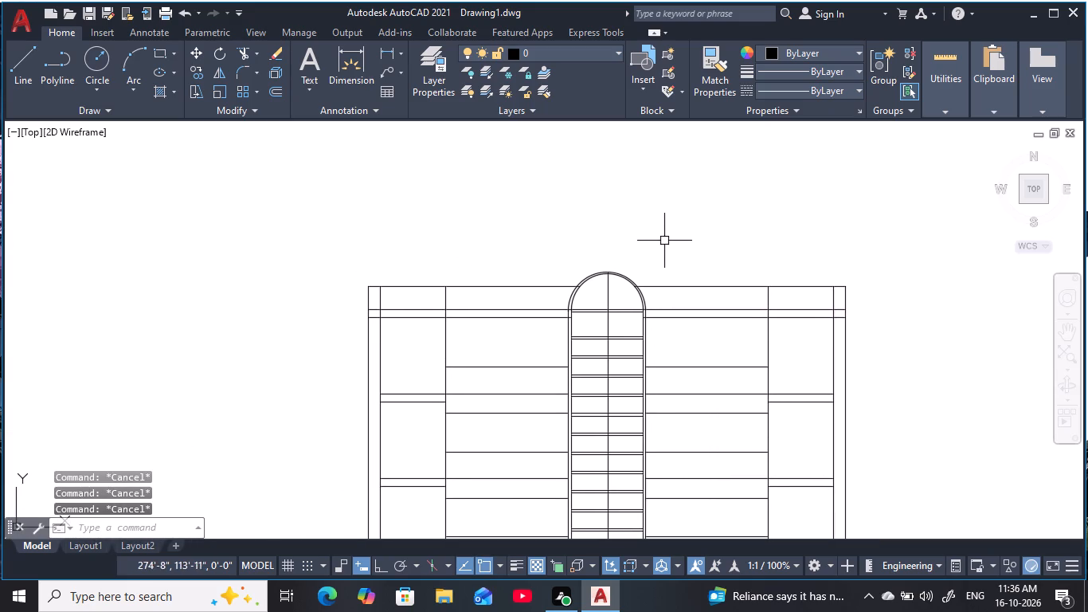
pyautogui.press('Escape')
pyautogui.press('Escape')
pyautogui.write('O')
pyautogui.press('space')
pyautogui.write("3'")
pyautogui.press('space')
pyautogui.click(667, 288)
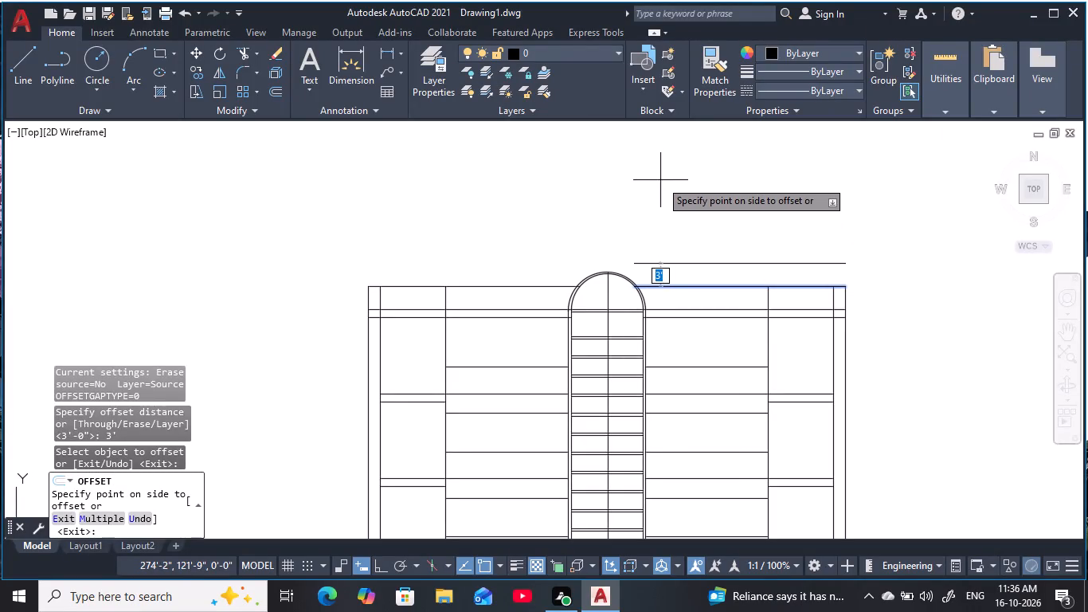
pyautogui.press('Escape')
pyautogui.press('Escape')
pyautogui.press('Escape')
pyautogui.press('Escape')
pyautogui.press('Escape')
# Offset the two topmost horizontal lines, on both sides of the arch, 5' upward.
pyautogui.write('O')
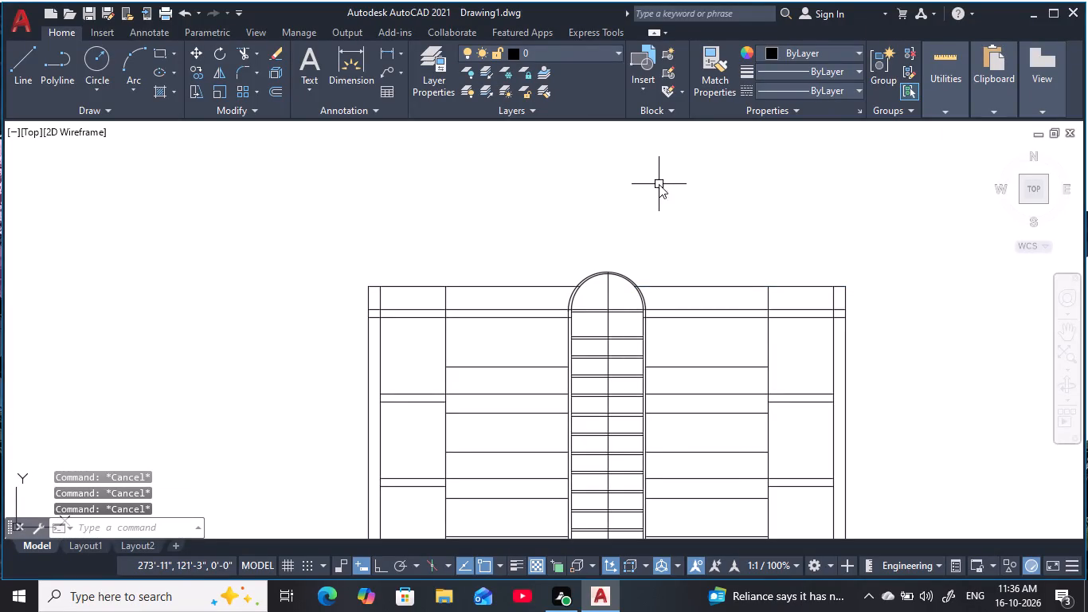
pyautogui.press('space')
pyautogui.write("5'")
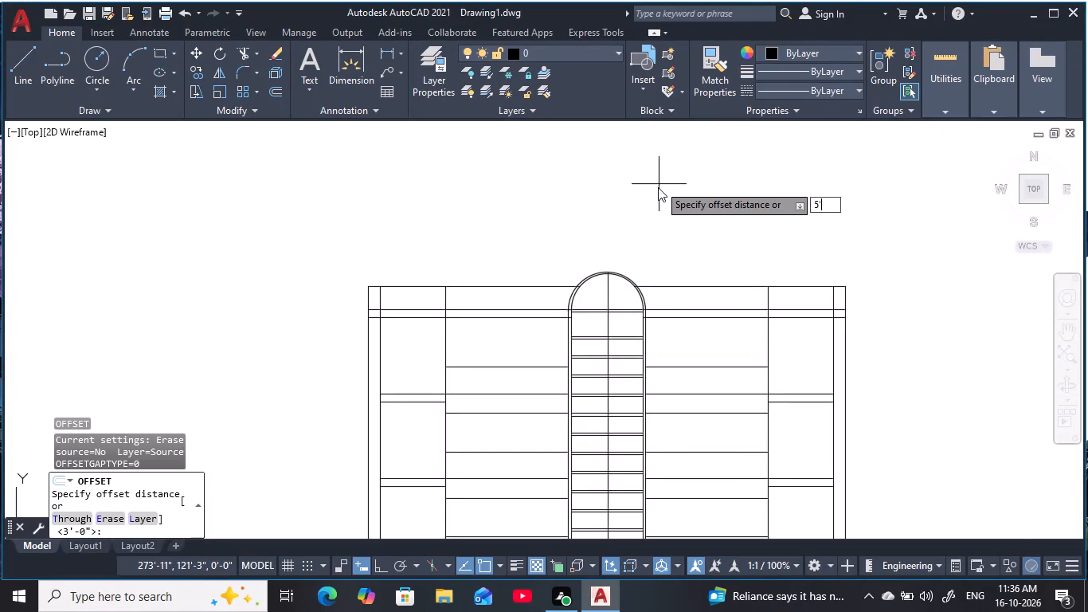
pyautogui.press('space')
pyautogui.click(677, 285)
pyautogui.click(676, 202)
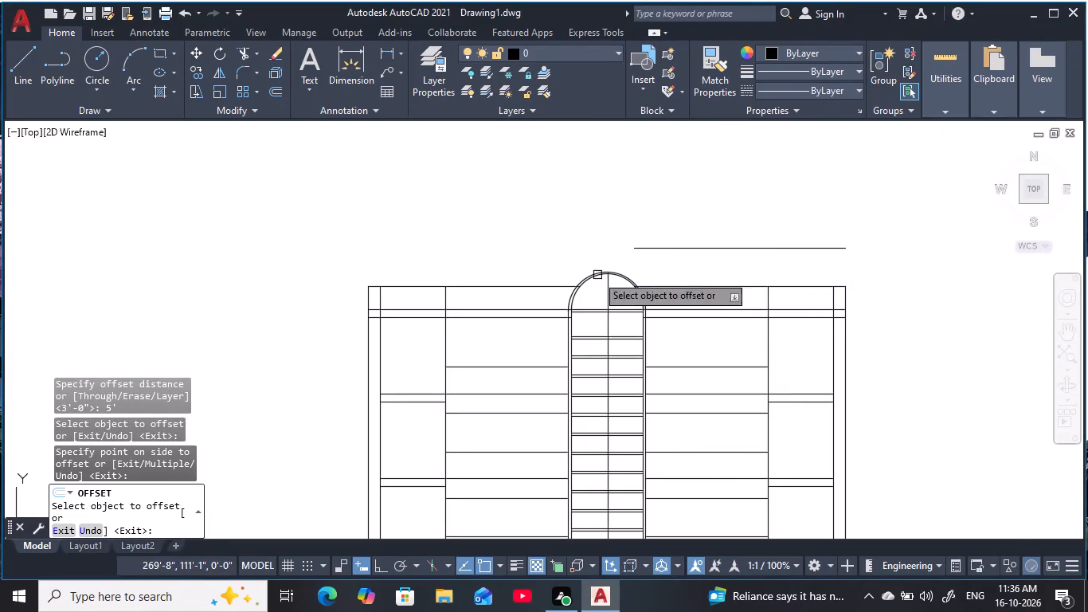
pyautogui.click(549, 287)
pyautogui.click(554, 210)
pyautogui.press('Escape')
pyautogui.press('Escape')
pyautogui.press('Escape')
pyautogui.press('Escape')
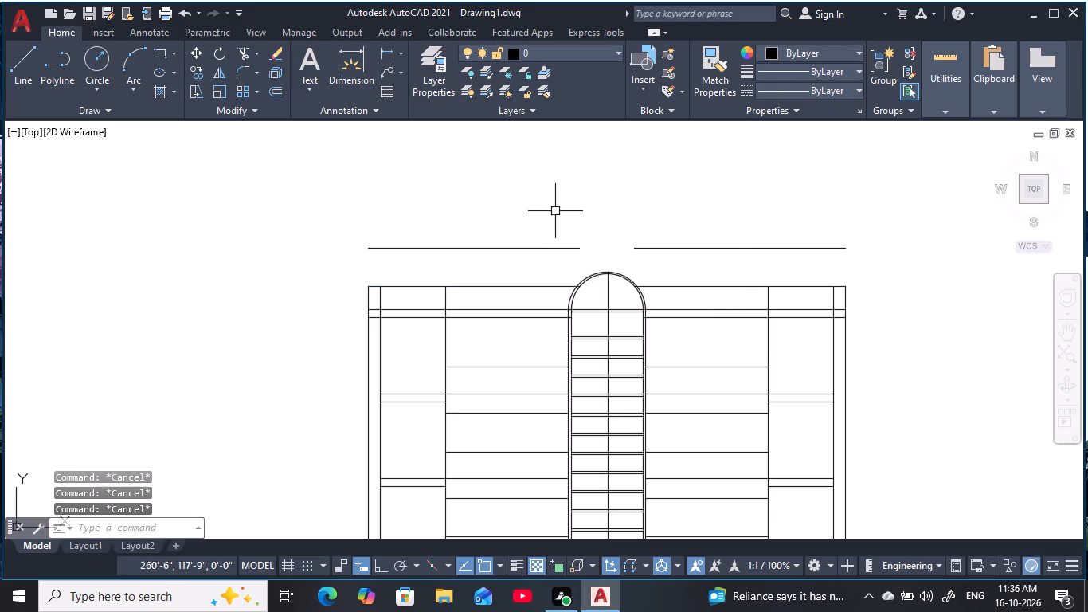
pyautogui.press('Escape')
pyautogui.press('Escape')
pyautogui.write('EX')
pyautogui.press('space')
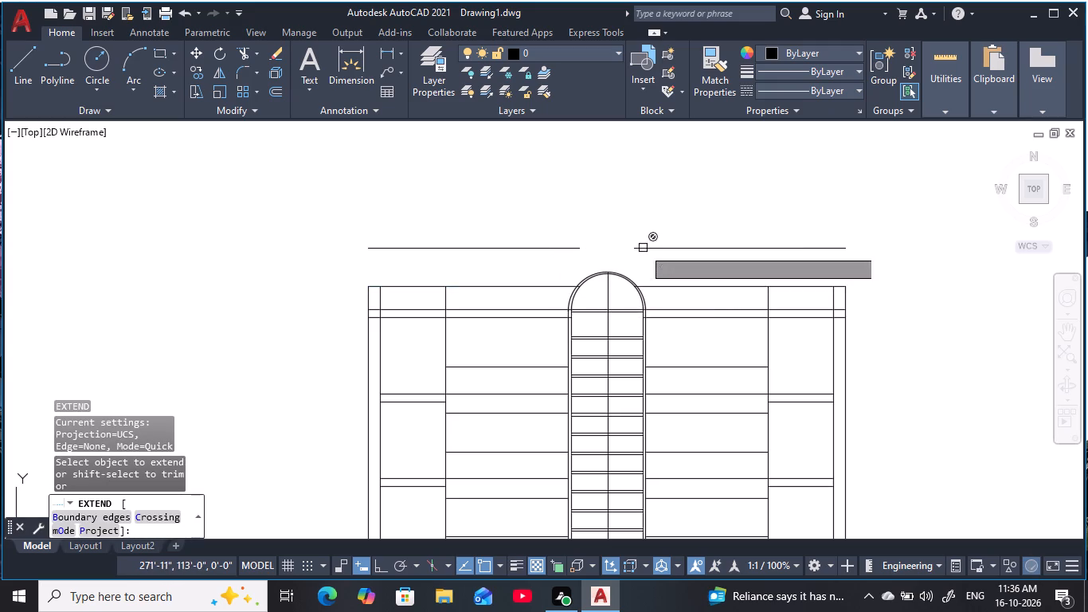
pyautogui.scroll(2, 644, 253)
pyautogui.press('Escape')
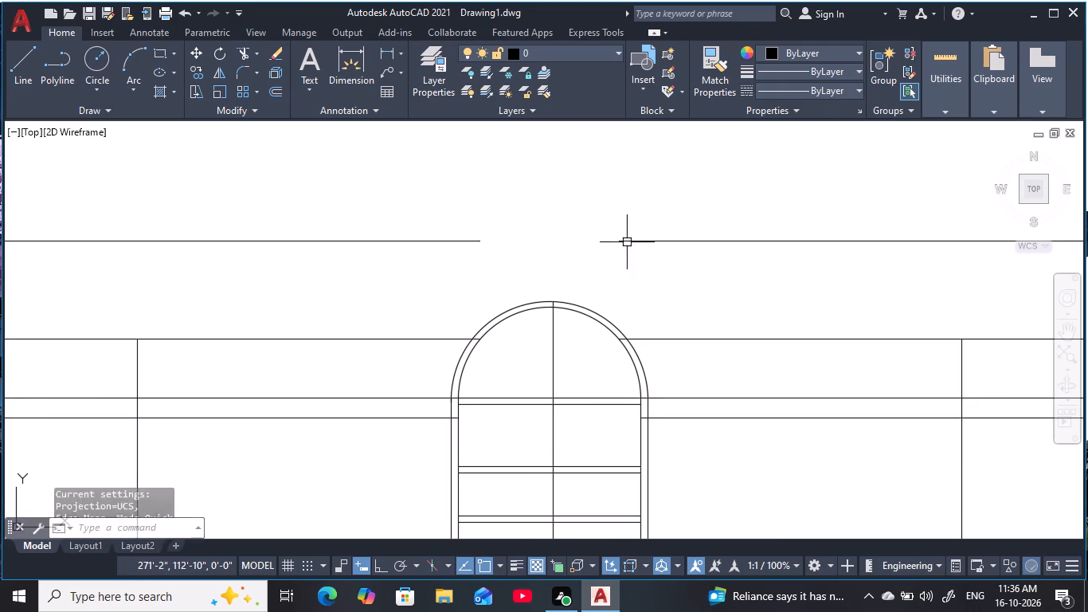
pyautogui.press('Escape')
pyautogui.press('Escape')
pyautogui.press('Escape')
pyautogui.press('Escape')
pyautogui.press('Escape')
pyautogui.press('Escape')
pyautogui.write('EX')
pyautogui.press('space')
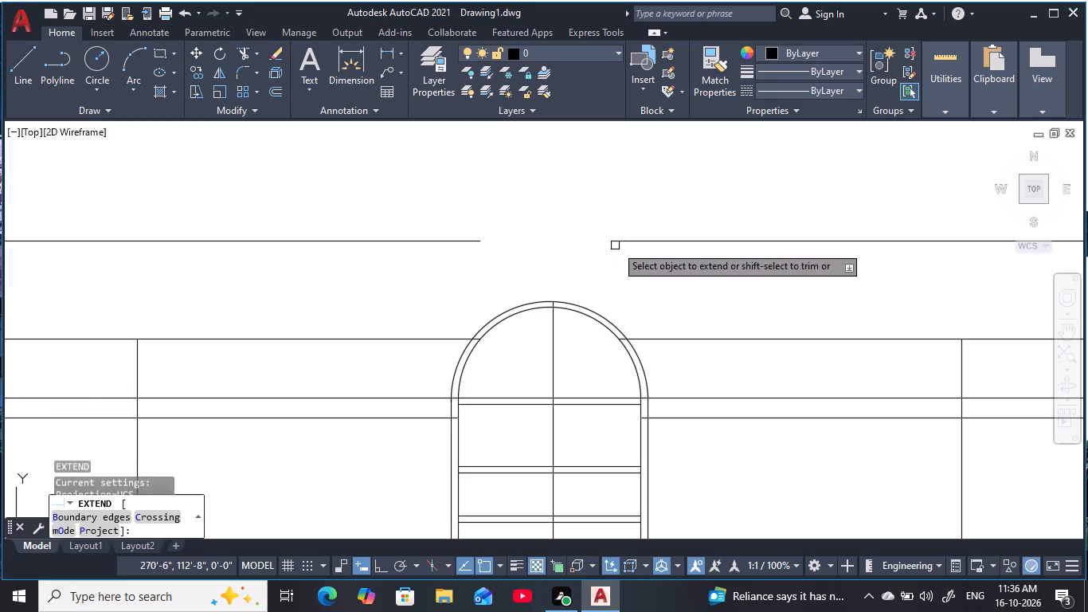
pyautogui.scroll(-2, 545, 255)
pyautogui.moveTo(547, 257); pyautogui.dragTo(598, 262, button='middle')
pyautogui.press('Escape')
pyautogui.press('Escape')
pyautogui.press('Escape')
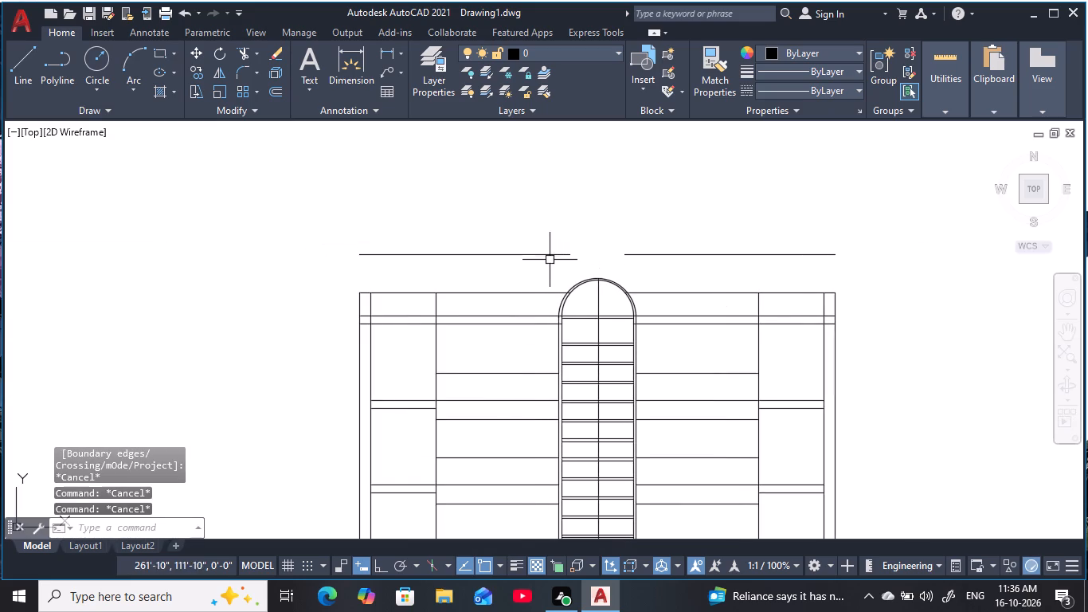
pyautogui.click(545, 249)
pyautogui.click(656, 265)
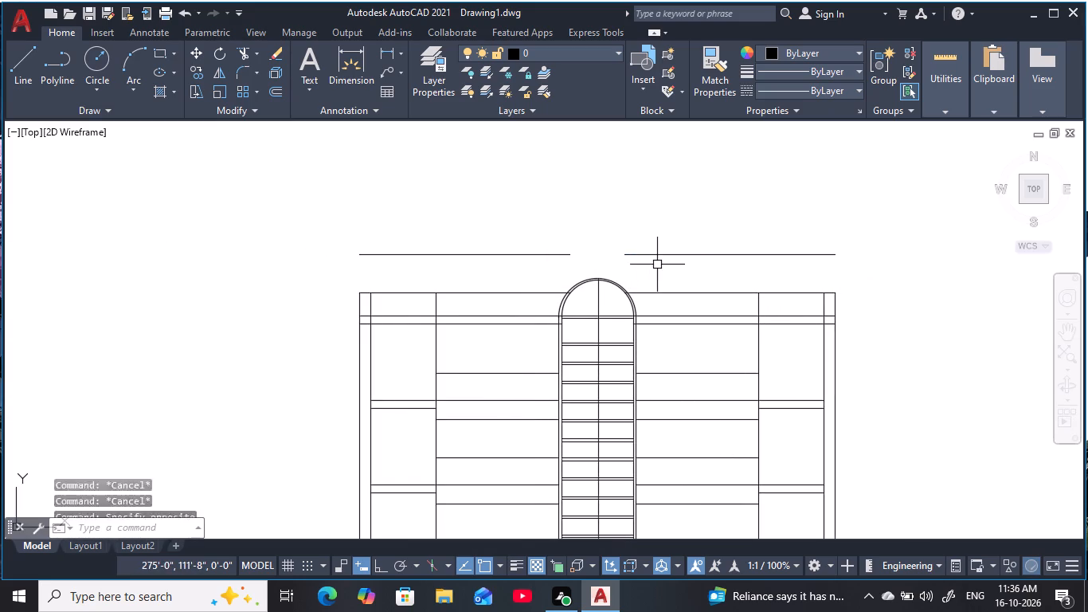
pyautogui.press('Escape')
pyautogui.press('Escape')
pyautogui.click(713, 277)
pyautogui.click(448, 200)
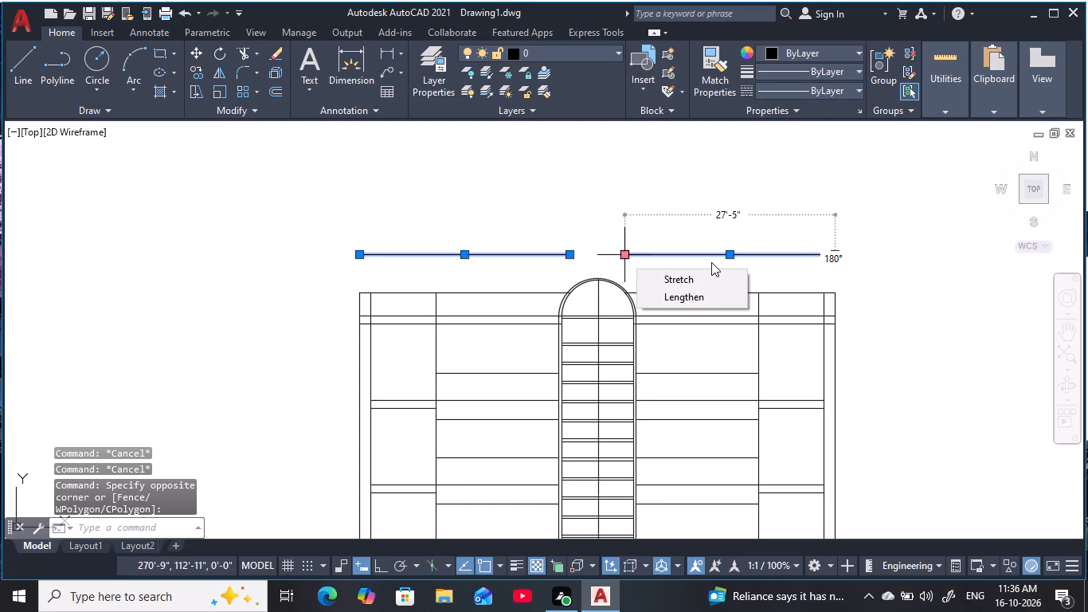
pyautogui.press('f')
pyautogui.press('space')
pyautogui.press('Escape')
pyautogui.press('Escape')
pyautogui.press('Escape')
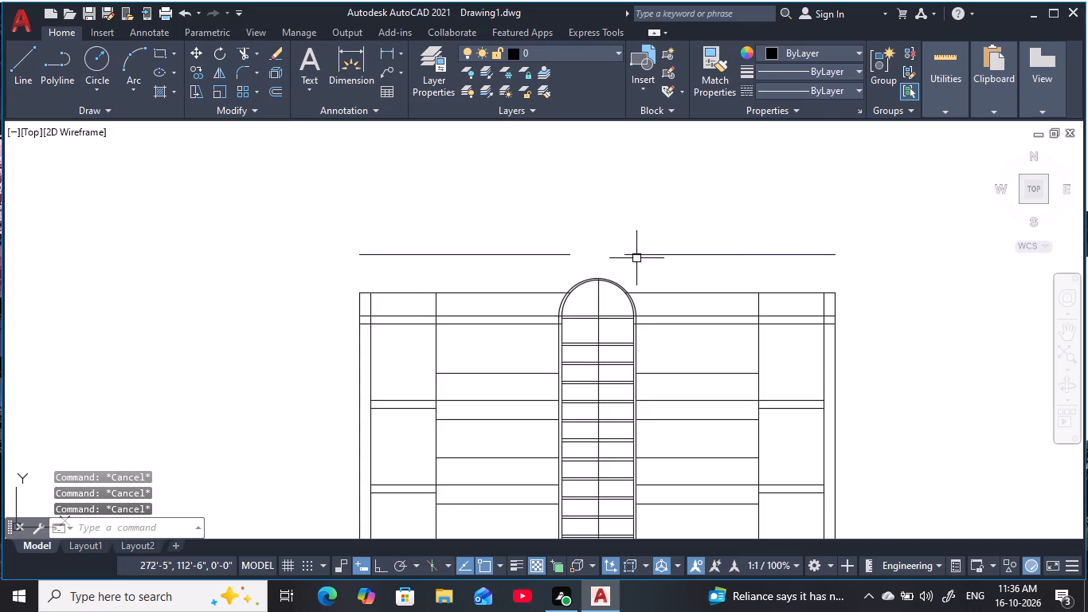
# With Ortho on, draw a horizontal line about 7'-1" long bridging the gap between the two 5' offset lines above the arch.
pyautogui.scroll(2, 632, 257)
pyautogui.press('Escape')
pyautogui.press('Escape')
pyautogui.press('l')
pyautogui.press('space')
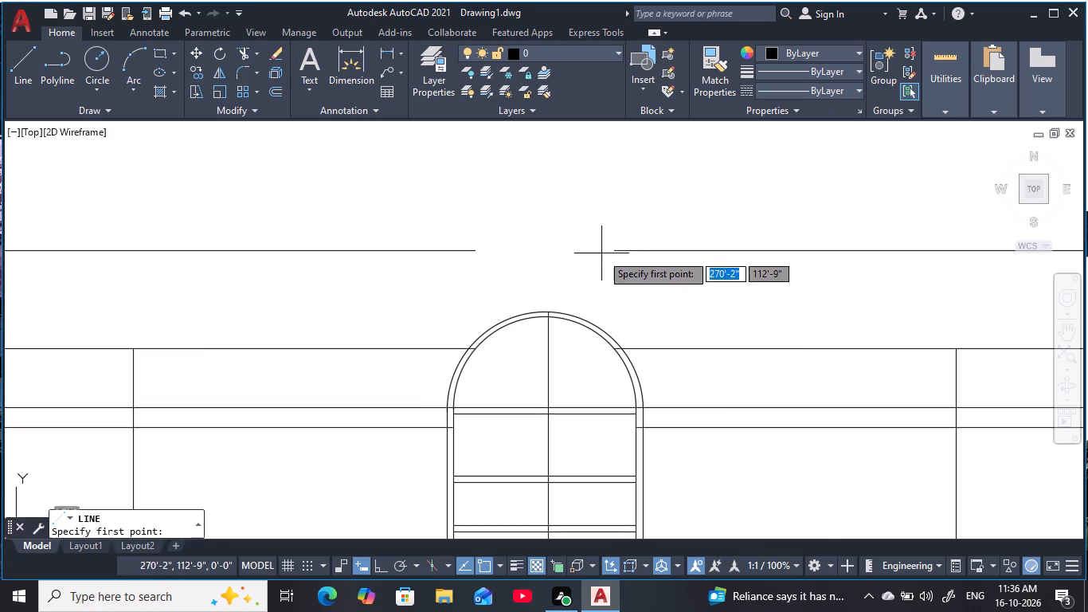
pyautogui.click(618, 252)
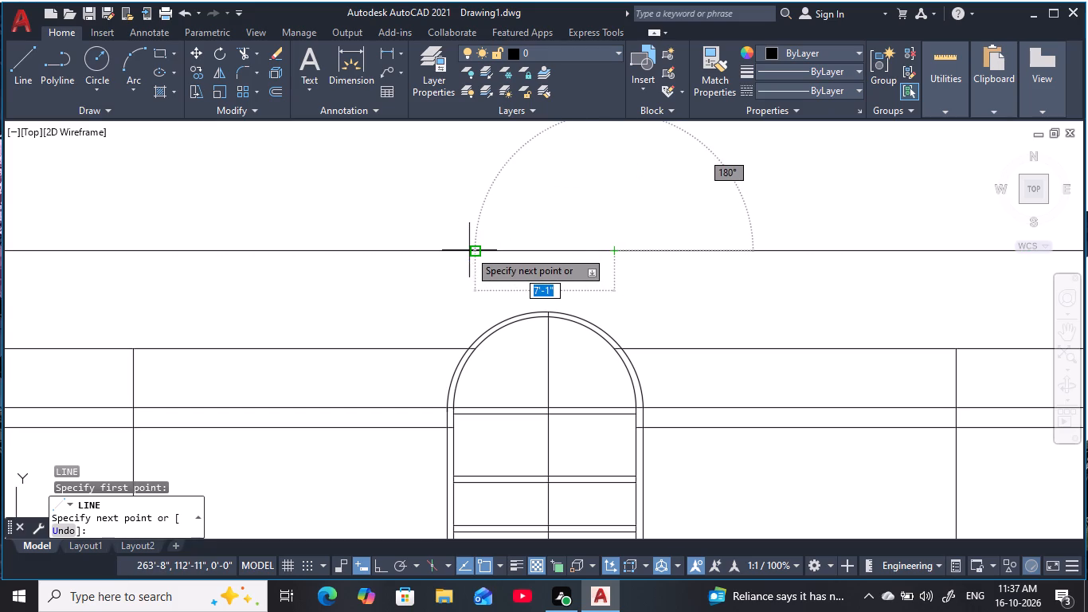
pyautogui.press('F8')
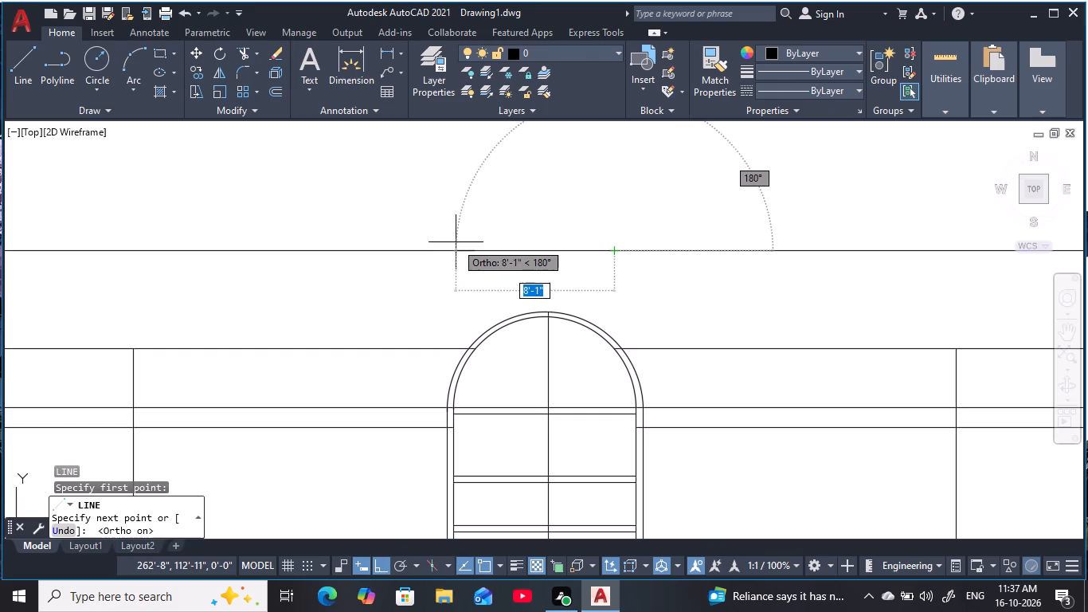
pyautogui.click(477, 251)
pyautogui.press('Escape')
pyautogui.press('Escape')
pyautogui.scroll(-2, 566, 259)
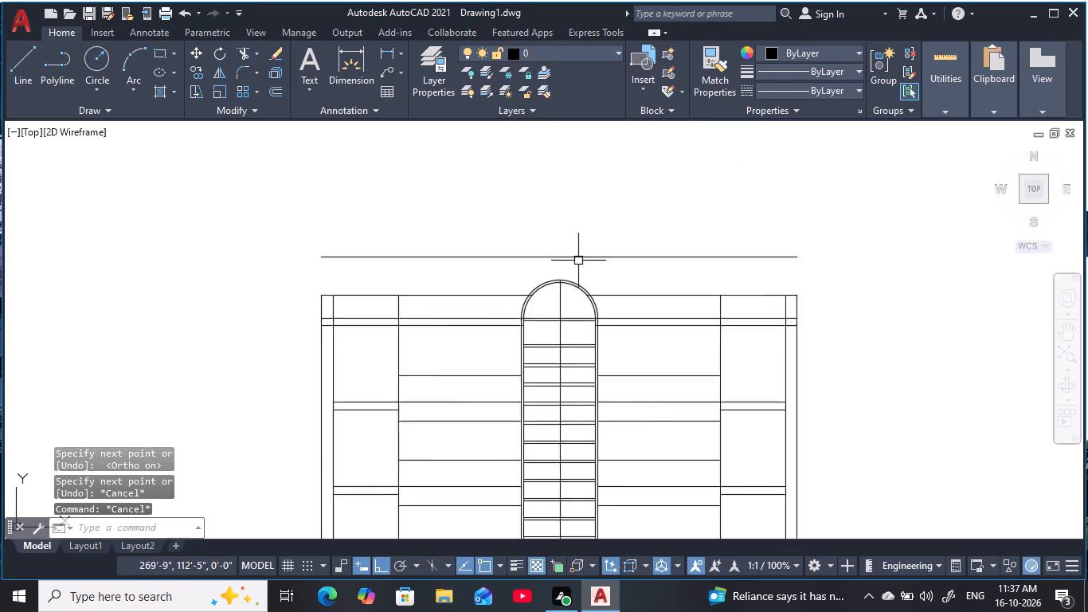
# Draw a vertical line from the outer arc's right end up past the topmost horizontal line.
pyautogui.scroll(-1, 579, 261)
pyautogui.moveTo(580, 261); pyautogui.dragTo(563, 256, button='middle')
pyautogui.scroll(1, 568, 255)
pyautogui.moveTo(568, 255); pyautogui.dragTo(543, 251, button='middle')
pyautogui.press('Escape')
pyautogui.press('Escape')
pyautogui.press('Escape')
pyautogui.press('Escape')
pyautogui.press('Escape')
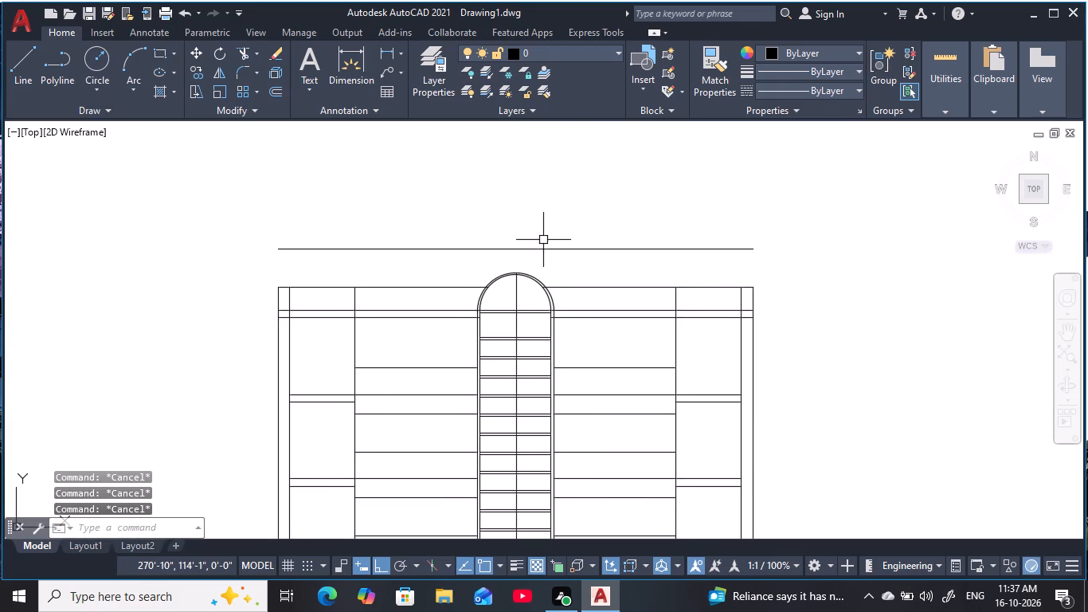
pyautogui.press('Escape')
pyautogui.press('Escape')
pyautogui.press('Escape')
pyautogui.press('Escape')
pyautogui.scroll(1, 557, 264)
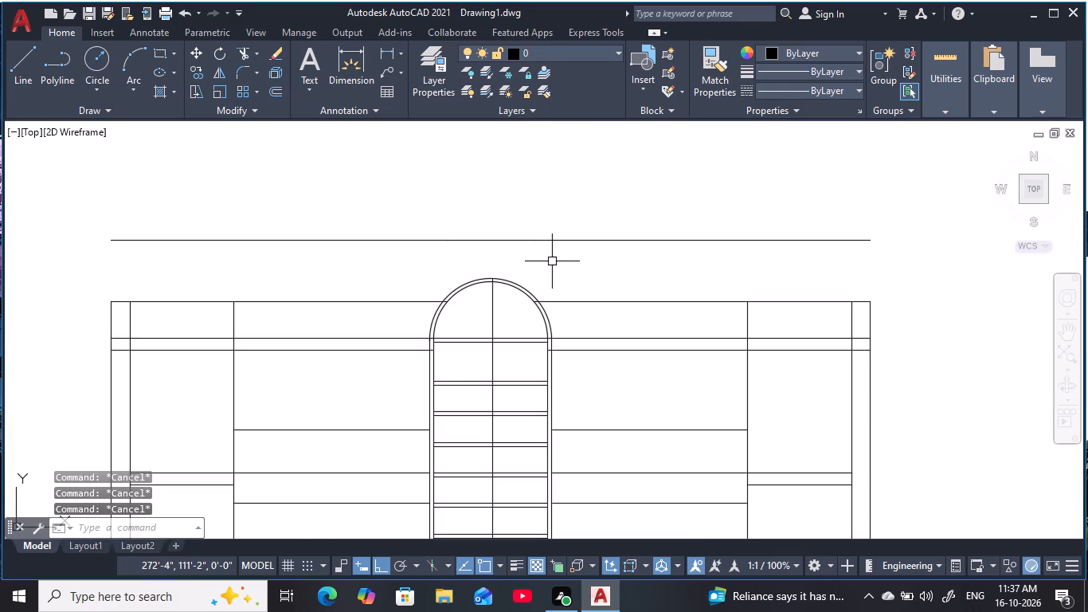
pyautogui.press('l')
pyautogui.press('space')
pyautogui.scroll(3, 554, 331)
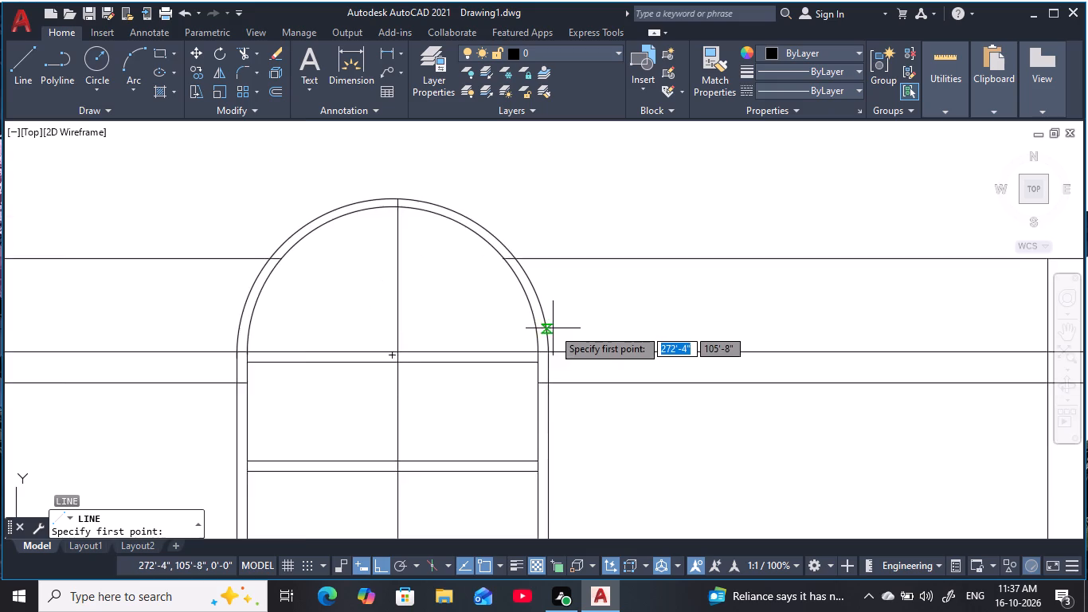
pyautogui.click(546, 368)
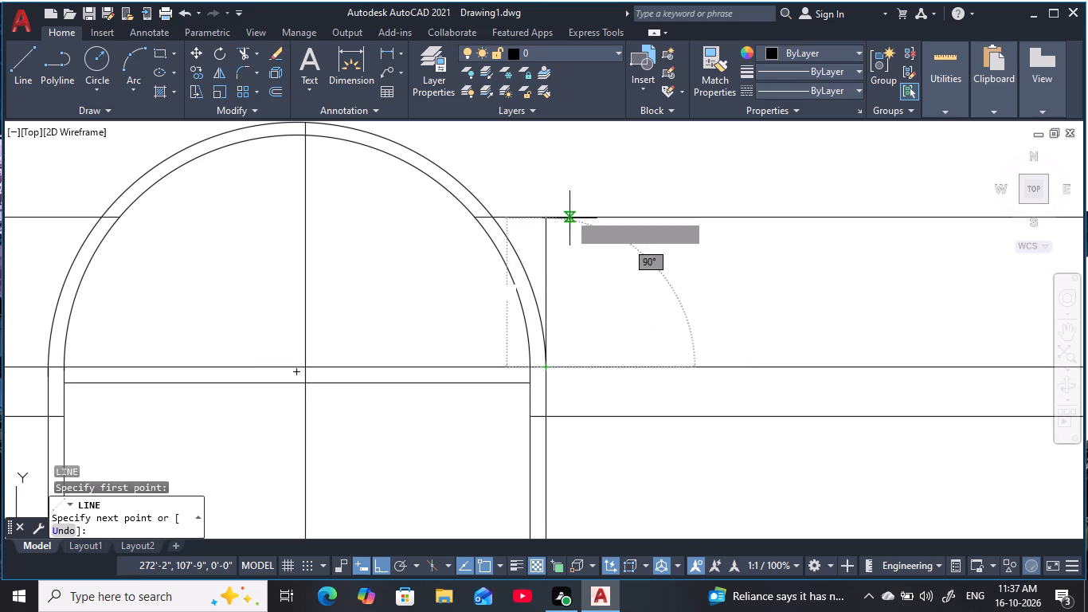
pyautogui.moveTo(567, 203); pyautogui.dragTo(560, 352, button='middle')
pyautogui.scroll(-3, 531, 206)
pyautogui.moveTo(530, 224); pyautogui.dragTo(530, 272, button='middle')
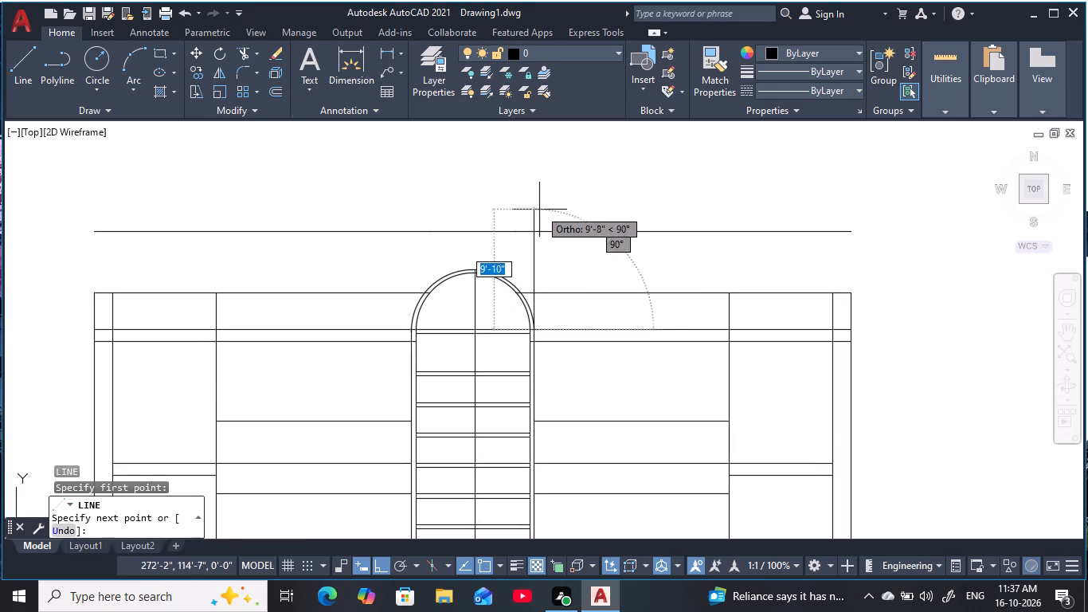
pyautogui.click(534, 178)
pyautogui.press('Escape')
pyautogui.press('Escape')
pyautogui.press('Escape')
pyautogui.press('Escape')
pyautogui.press('Escape')
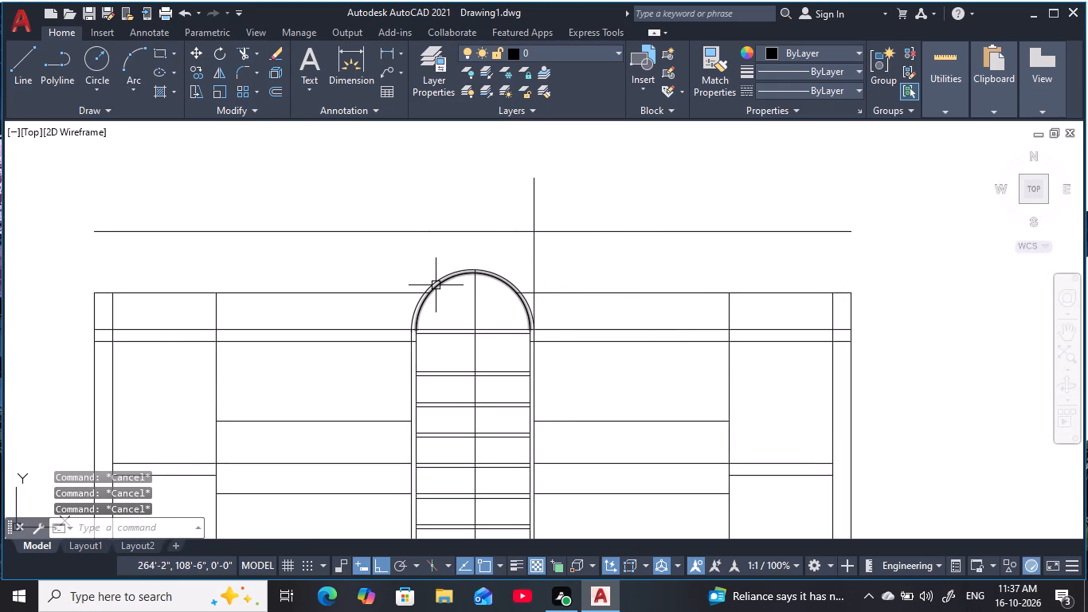
# Draw a vertical line from the outer arc's left end up past the topmost horizontal line.
pyautogui.press('l')
pyautogui.press('space')
pyautogui.scroll(3, 414, 314)
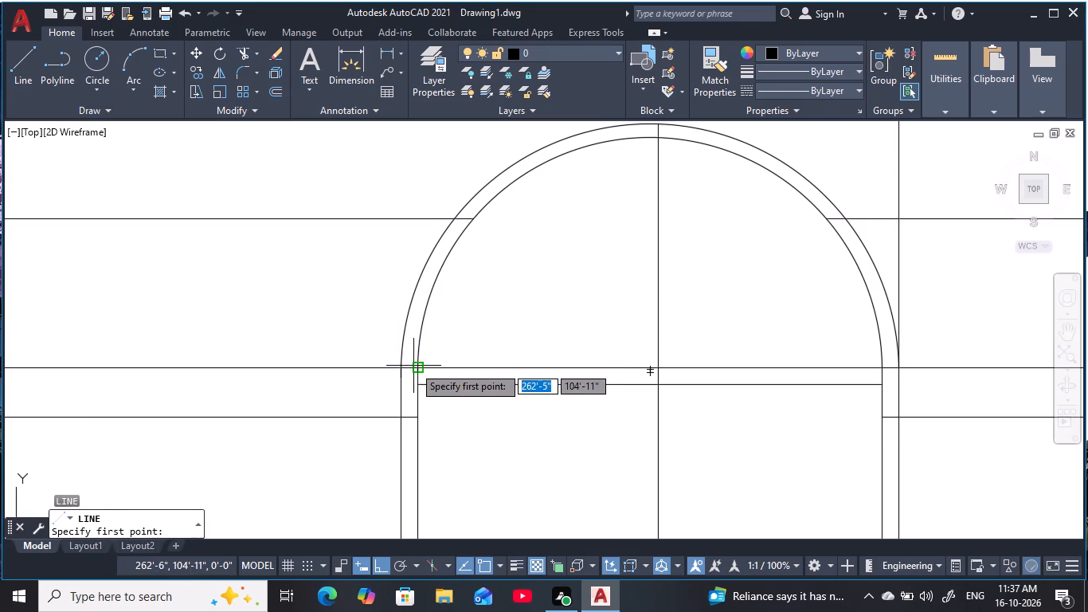
pyautogui.click(401, 367)
pyautogui.scroll(-2, 440, 175)
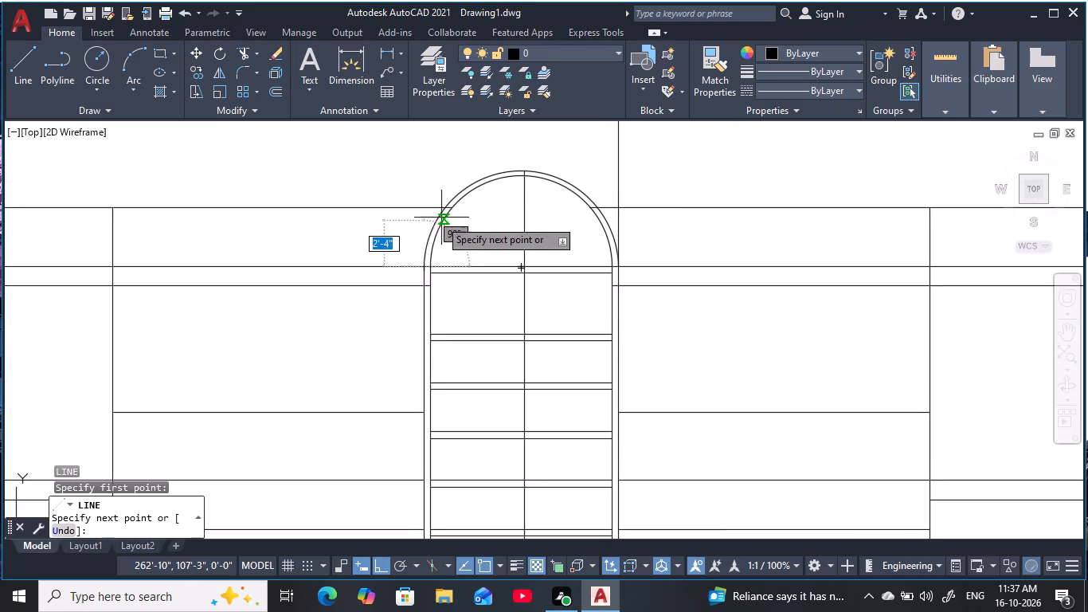
pyautogui.moveTo(445, 215); pyautogui.dragTo(429, 384, button='middle')
pyautogui.click(423, 176)
pyautogui.press('Escape')
pyautogui.press('Escape')
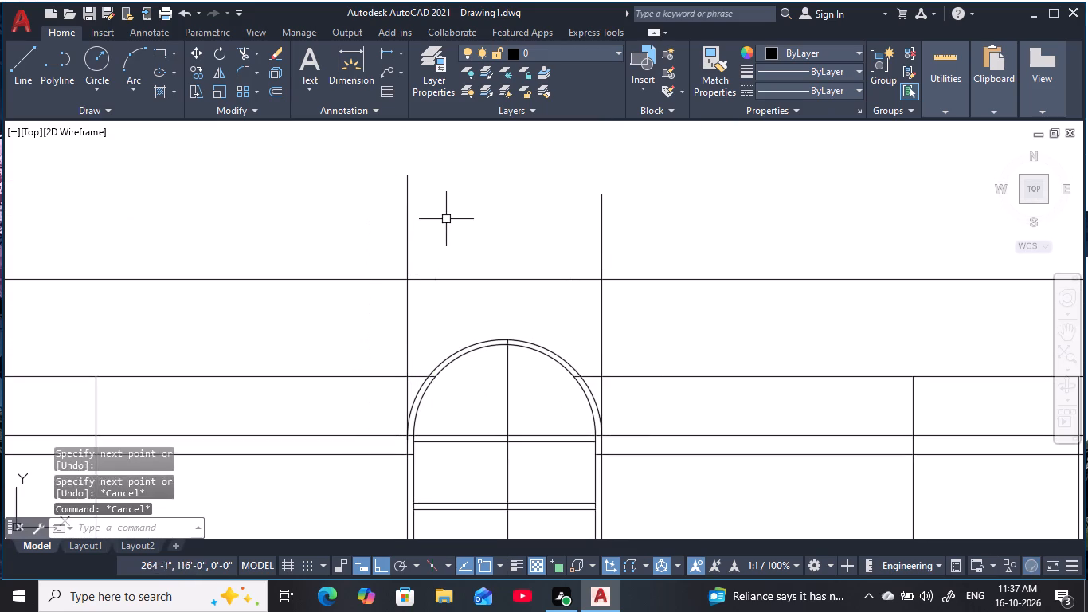
pyautogui.press('Escape')
pyautogui.press('Escape')
pyautogui.press('Escape')
pyautogui.press('Escape')
pyautogui.scroll(-1, 519, 222)
pyautogui.press('Escape')
pyautogui.press('Escape')
pyautogui.press('Escape')
pyautogui.press('Escape')
pyautogui.press('Escape')
pyautogui.press('Escape')
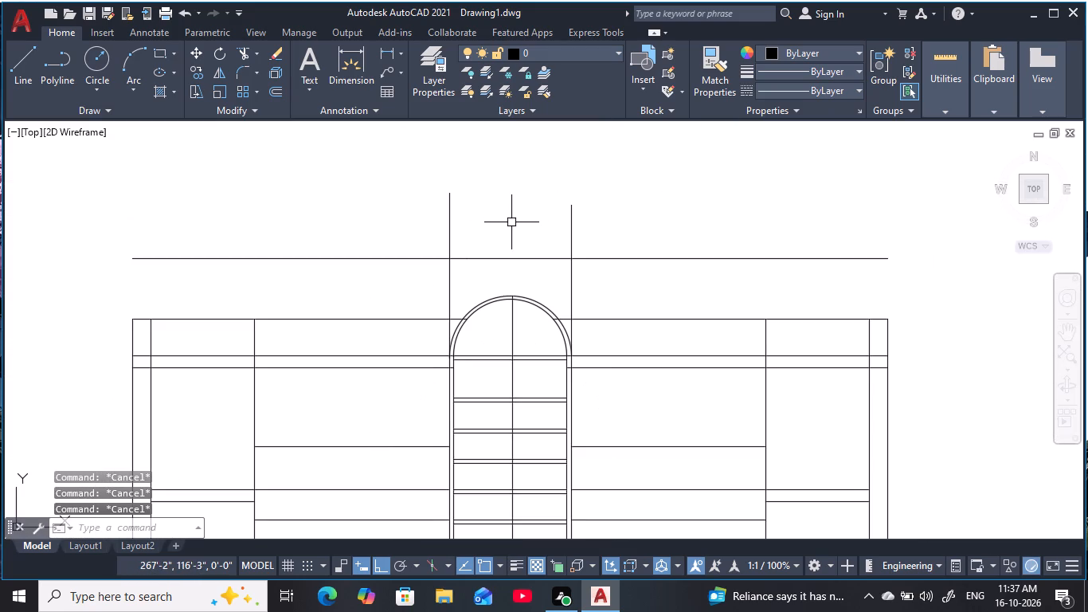
# Offset all three segments of the topmost horizontal line 4" downward.
pyautogui.moveTo(514, 241); pyautogui.dragTo(503, 259, button='middle')
pyautogui.press('Escape')
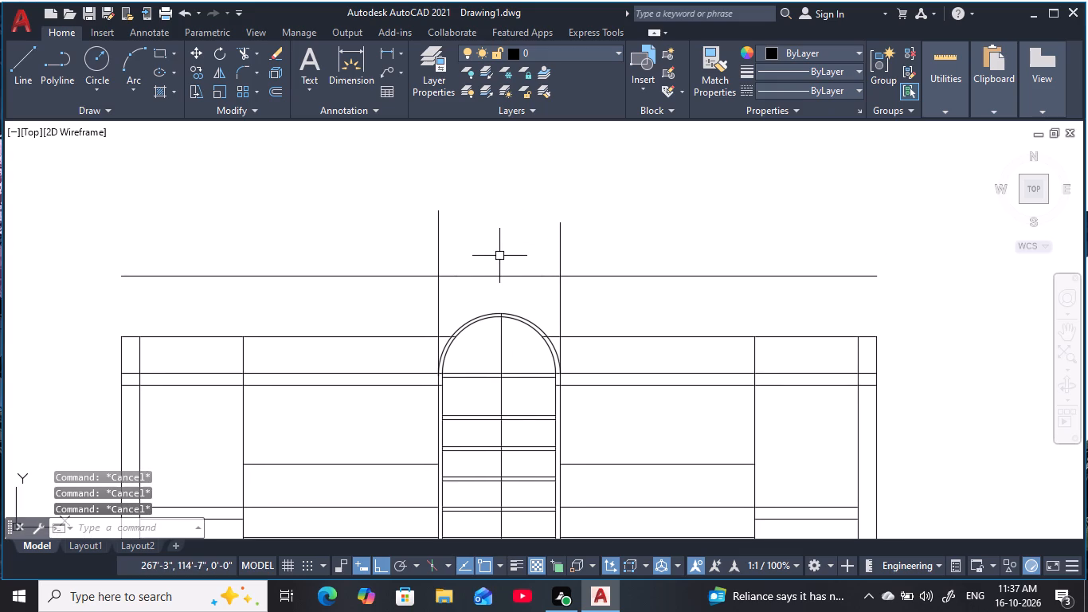
pyautogui.press('Escape')
pyautogui.write('O 4')
pyautogui.press('space')
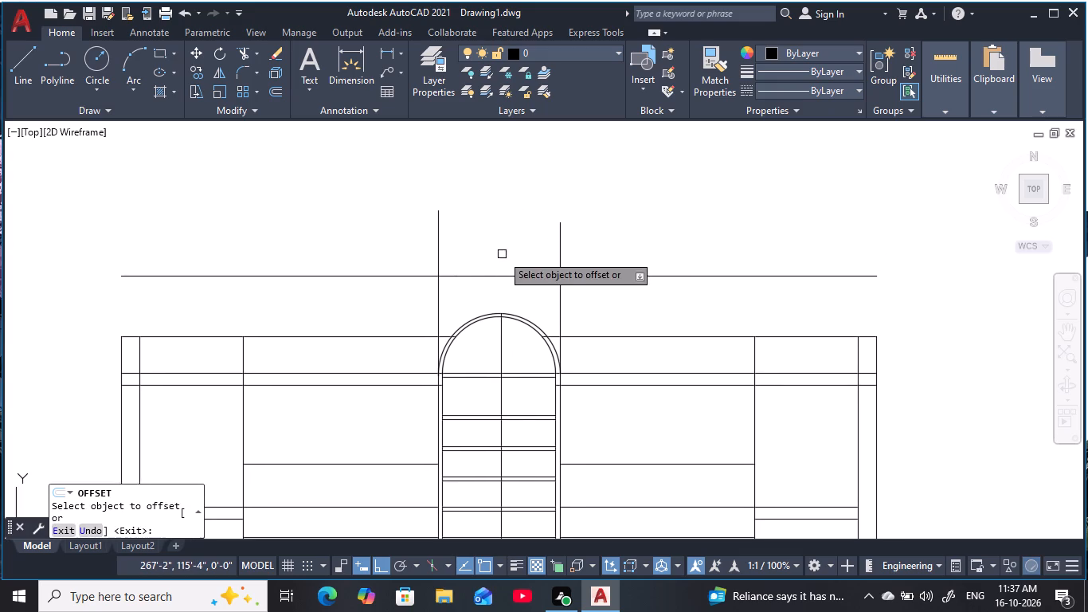
pyautogui.click(507, 274)
pyautogui.click(511, 305)
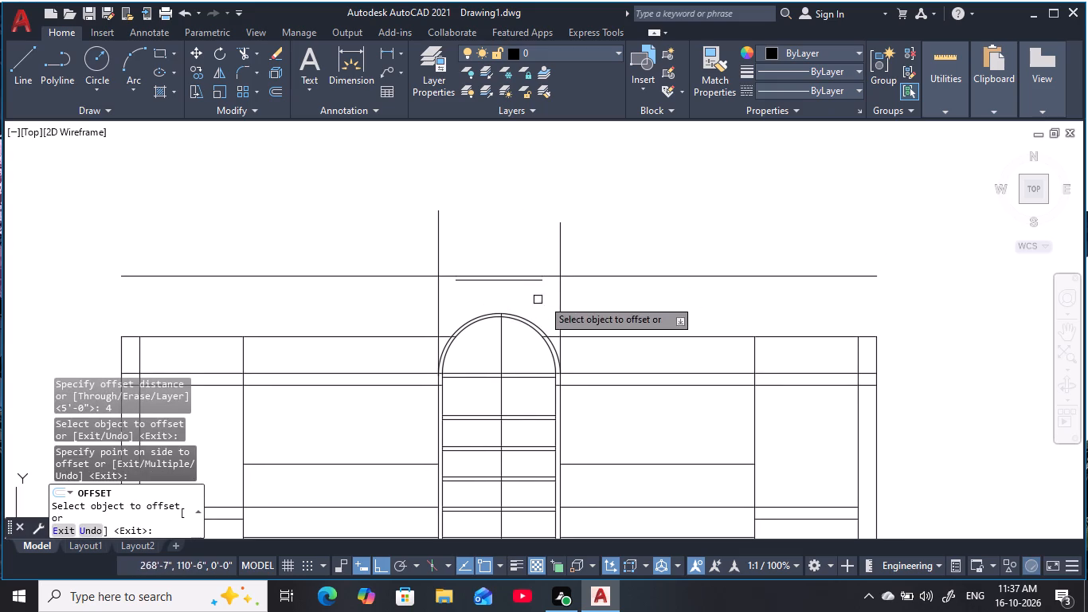
pyautogui.click(580, 275)
pyautogui.click(580, 305)
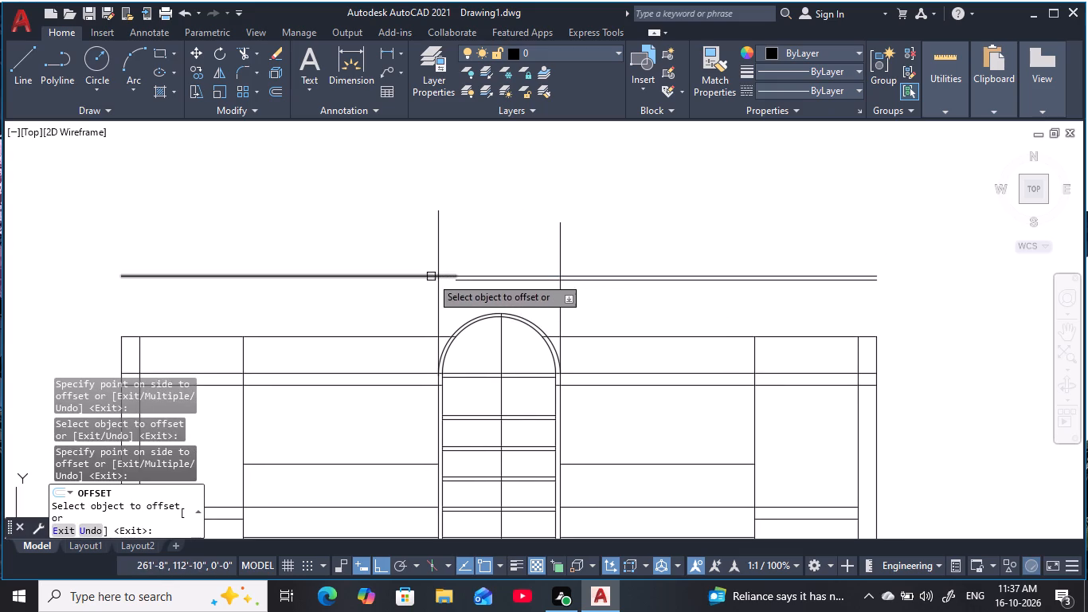
pyautogui.click(431, 277)
pyautogui.click(432, 304)
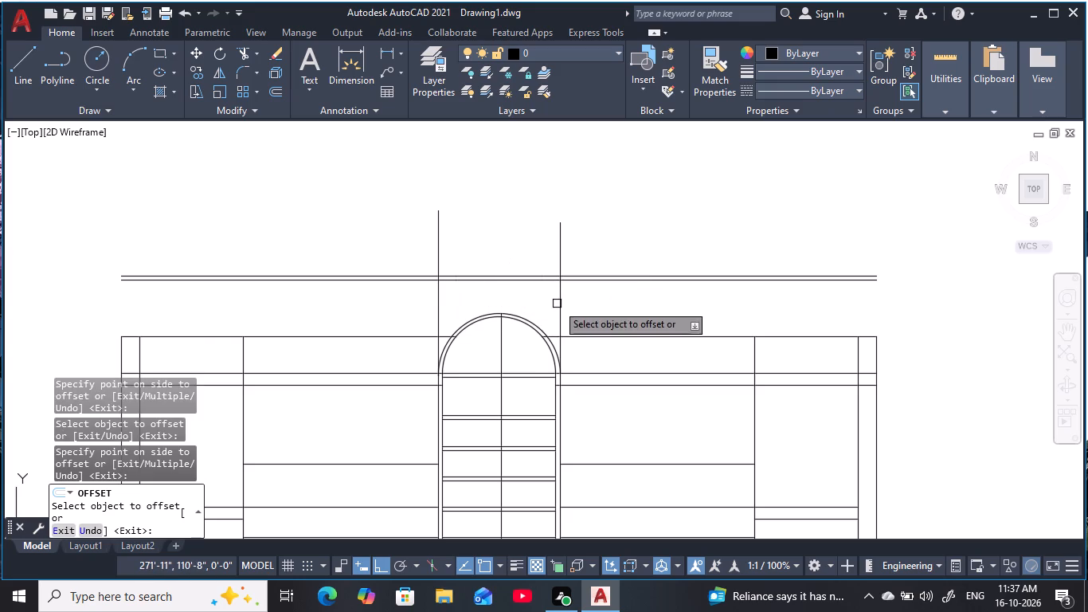
# Offset the two vertical lines rising from the arch's ends 4" inward, toward the arch's centre.
pyautogui.click(559, 311)
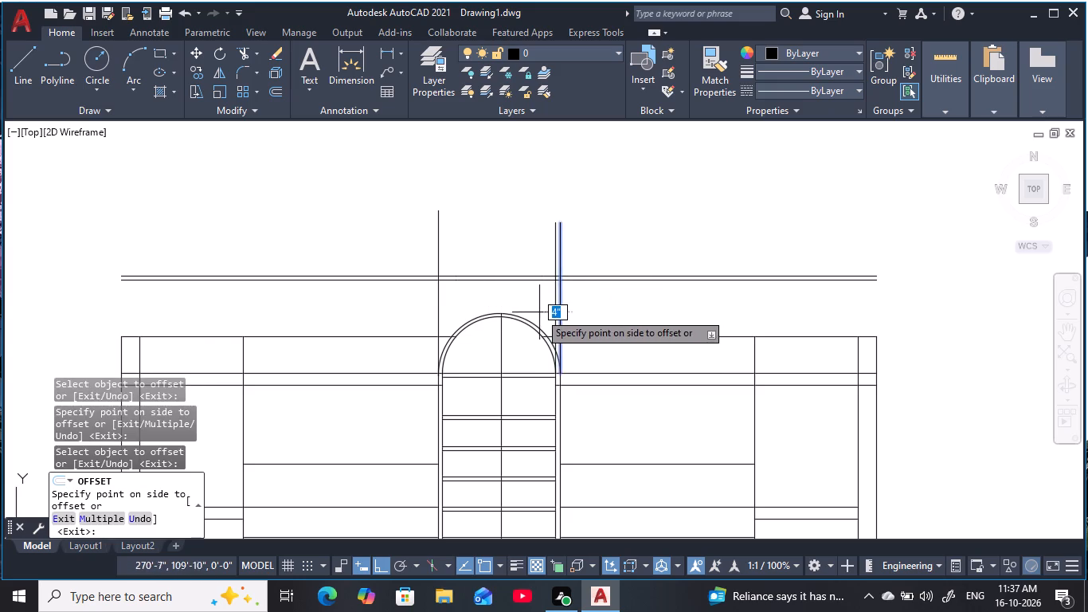
pyautogui.click(538, 312)
pyautogui.click(438, 308)
pyautogui.click(487, 302)
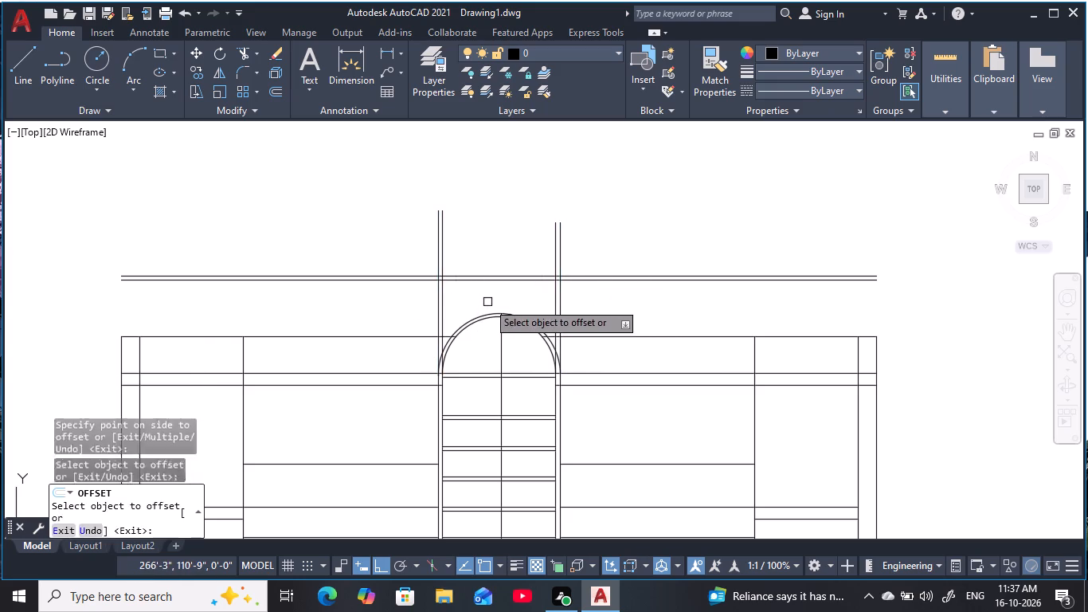
pyautogui.press('Escape')
pyautogui.press('Escape')
pyautogui.press('Escape')
pyautogui.press('Escape')
pyautogui.press('Escape')
pyautogui.press('Escape')
pyautogui.press('Escape')
# Trim the double horizontal lines outside the double verticals and the verticals above the top line to form a rectangular frame.
pyautogui.write('TR')
pyautogui.press('space')
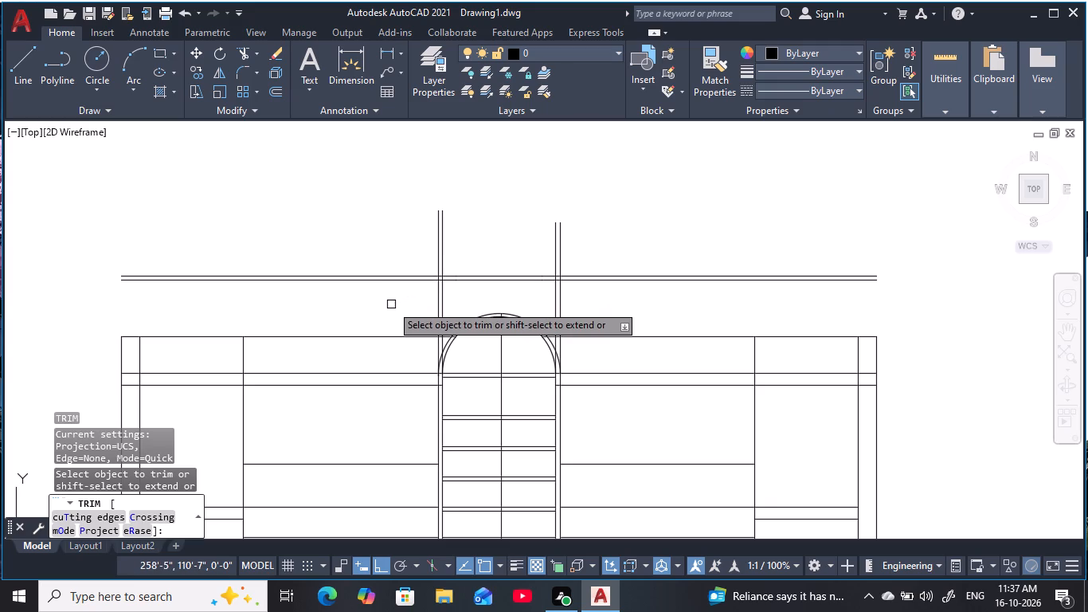
pyautogui.click(389, 294)
pyautogui.click(373, 264)
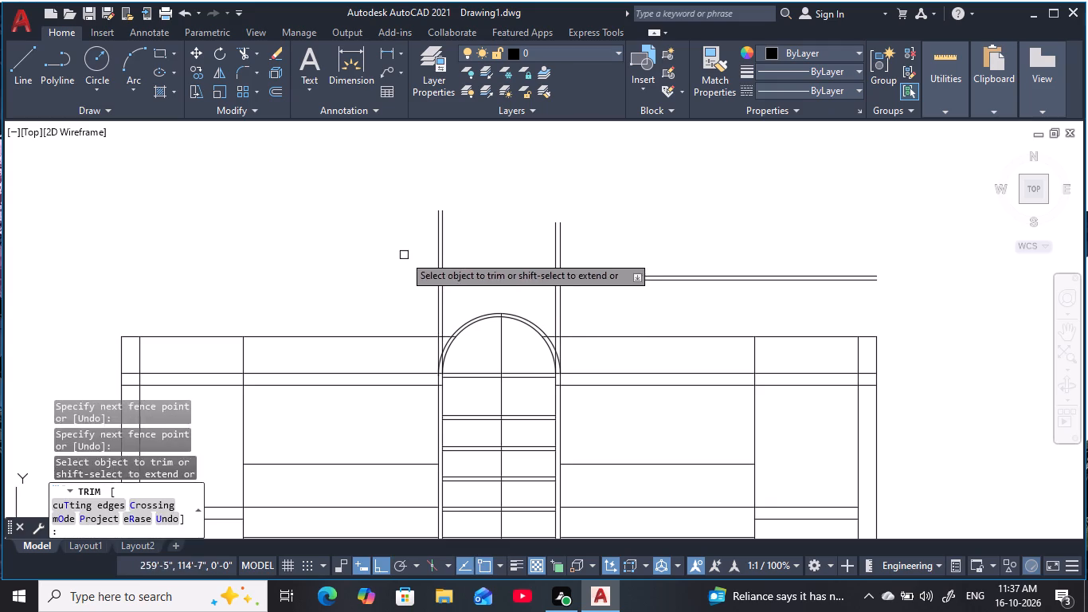
pyautogui.click(405, 255)
pyautogui.click(636, 256)
pyautogui.click(643, 306)
pyautogui.click(612, 259)
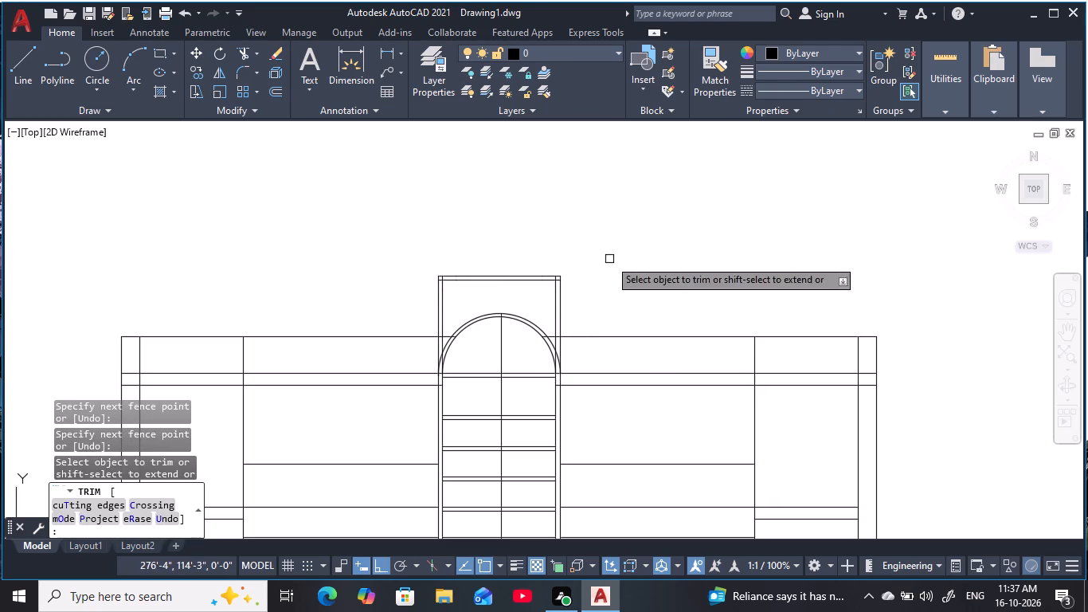
# Trim the frame's inner right vertical where it runs below the outer arc, between the two arcs.
pyautogui.scroll(5, 567, 376)
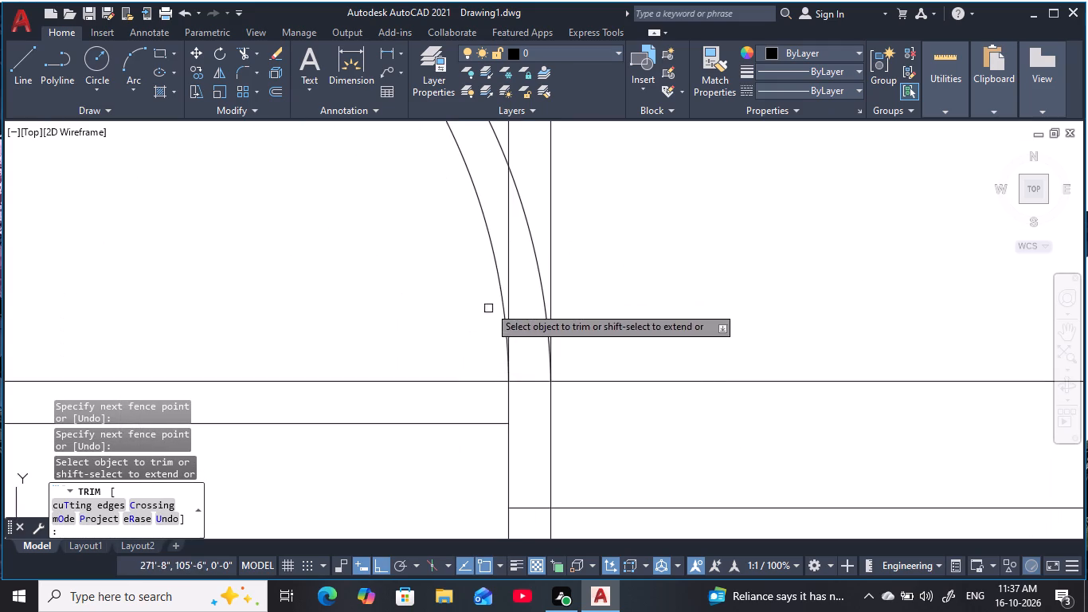
pyautogui.moveTo(513, 248); pyautogui.dragTo(524, 375, button='middle')
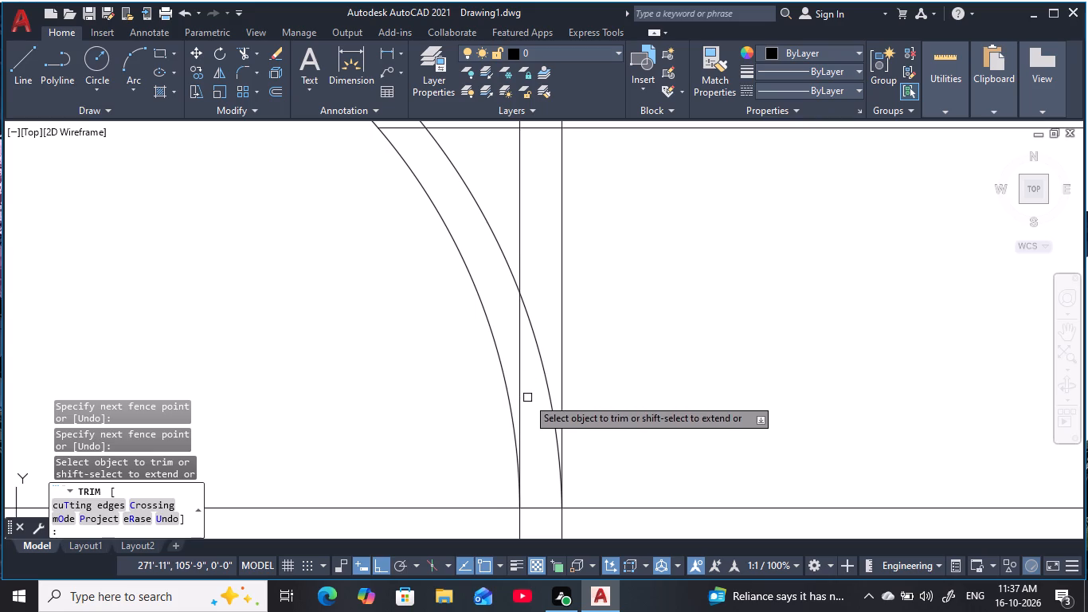
pyautogui.click(527, 398)
pyautogui.click(506, 352)
pyautogui.scroll(-3, 515, 379)
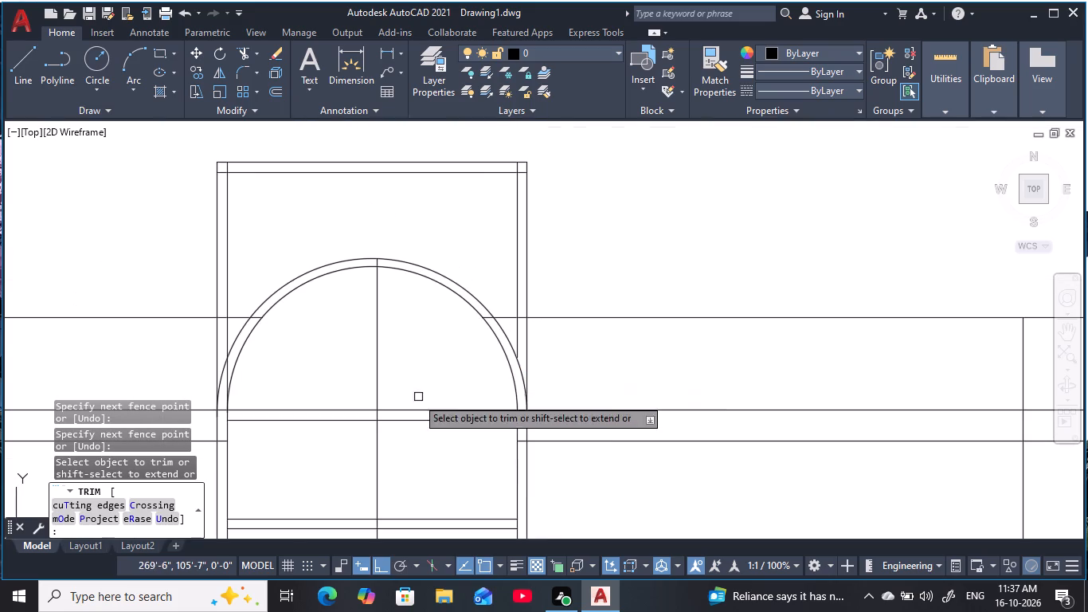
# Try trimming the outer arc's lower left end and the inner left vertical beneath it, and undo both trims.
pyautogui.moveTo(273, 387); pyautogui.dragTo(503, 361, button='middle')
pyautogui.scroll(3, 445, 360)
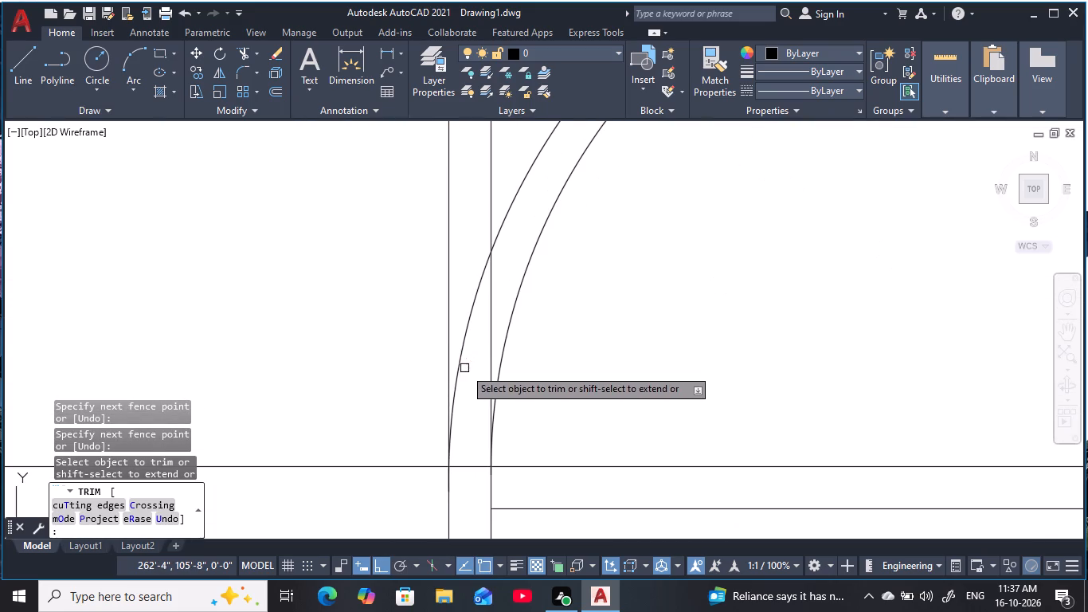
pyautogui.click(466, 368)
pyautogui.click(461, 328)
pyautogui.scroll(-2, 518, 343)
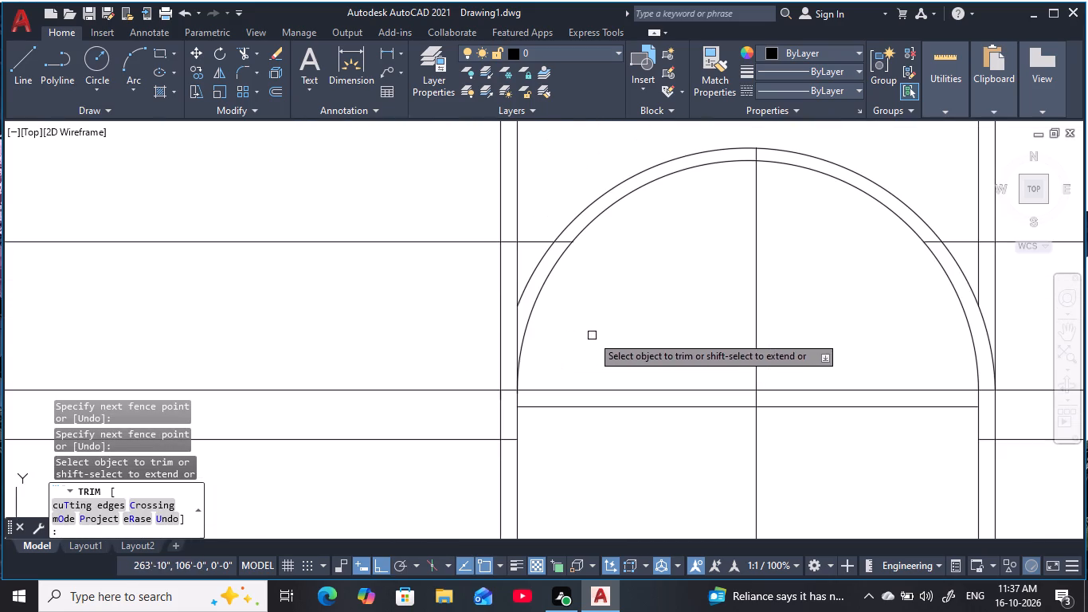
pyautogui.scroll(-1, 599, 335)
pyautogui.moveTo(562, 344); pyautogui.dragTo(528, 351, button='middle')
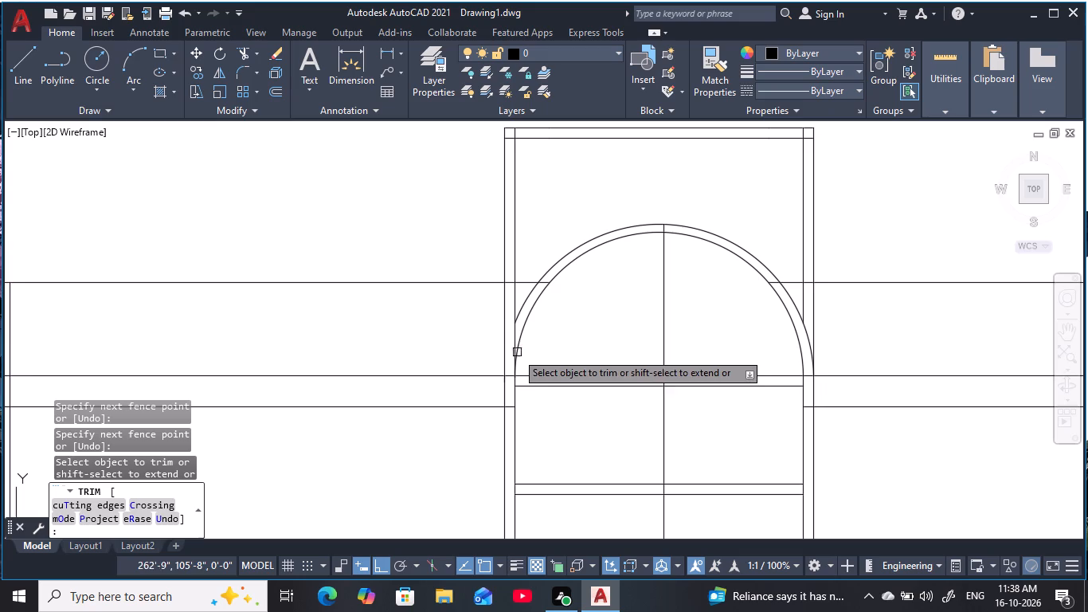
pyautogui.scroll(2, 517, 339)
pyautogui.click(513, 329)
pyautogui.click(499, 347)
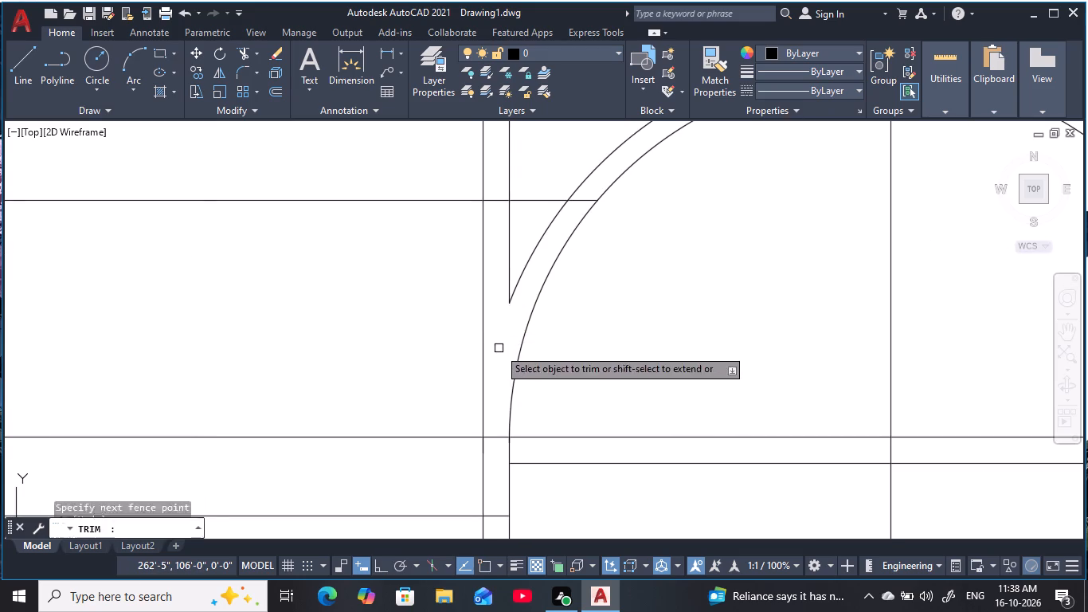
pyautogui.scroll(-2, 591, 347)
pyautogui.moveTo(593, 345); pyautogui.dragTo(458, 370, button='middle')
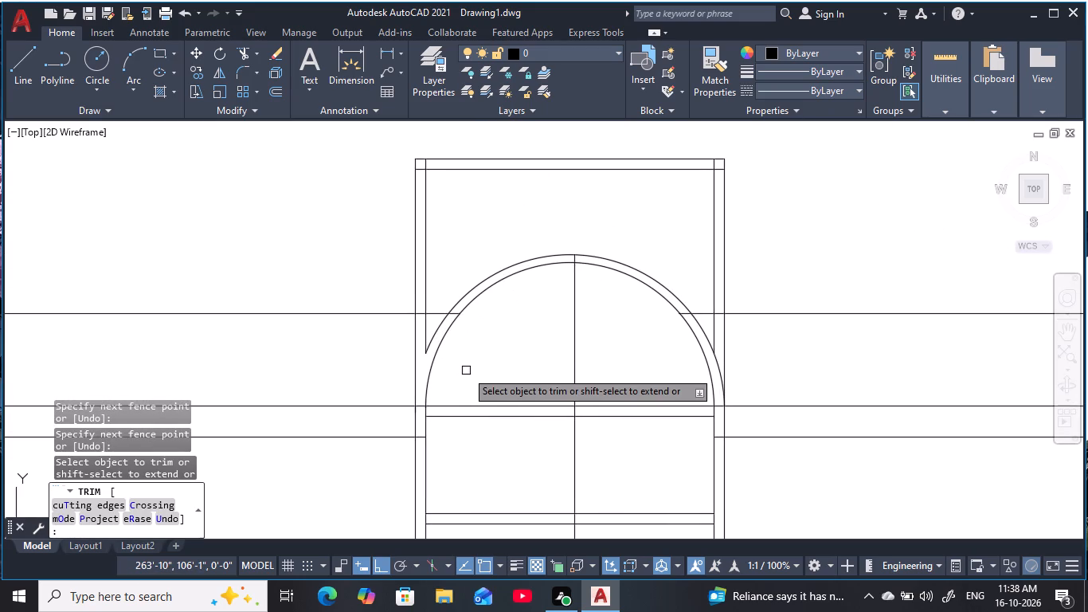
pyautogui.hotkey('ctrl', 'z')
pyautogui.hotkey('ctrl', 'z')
# Trim only the frame's inner left vertical between the outer arc and the arch's base line.
pyautogui.scroll(-2, 535, 371)
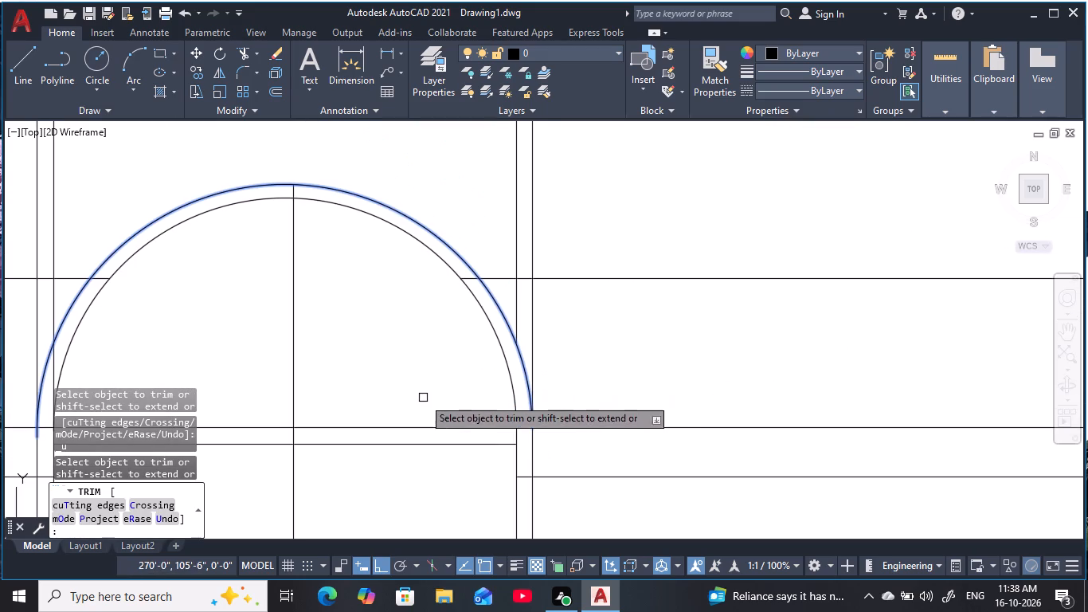
pyautogui.moveTo(427, 398); pyautogui.dragTo(631, 382, button='middle')
pyautogui.scroll(-1, 428, 398)
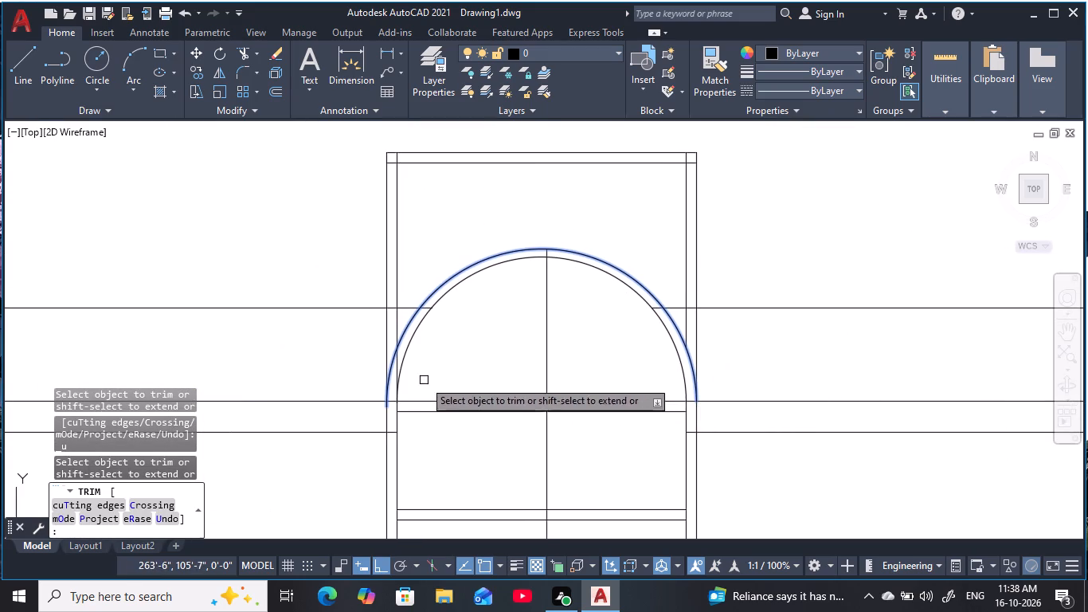
pyautogui.scroll(3, 404, 373)
pyautogui.click(382, 328)
pyautogui.click(364, 354)
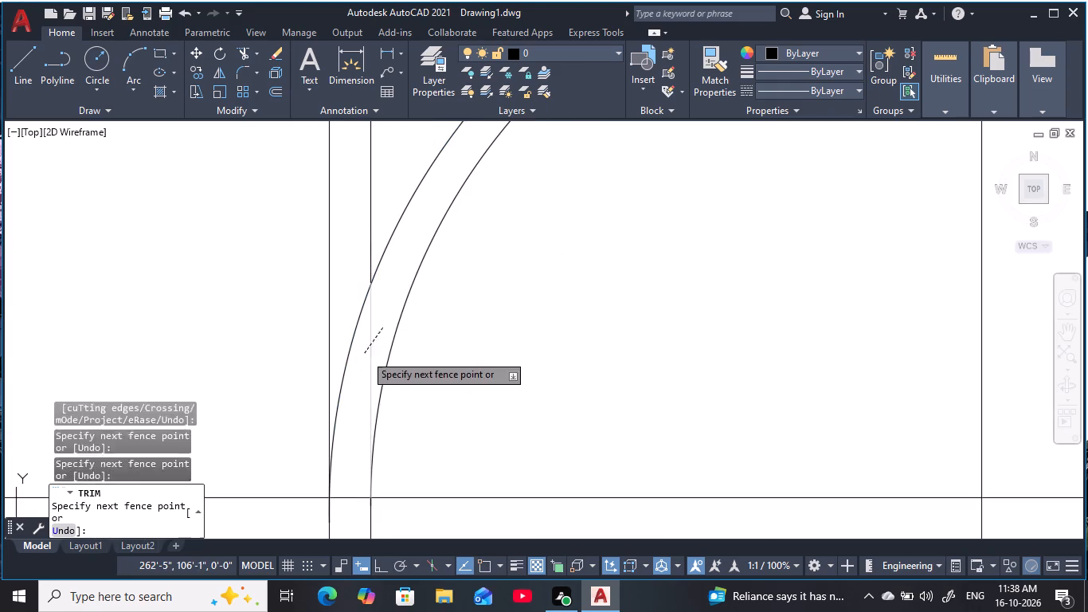
pyautogui.scroll(-3, 480, 348)
pyautogui.moveTo(522, 349); pyautogui.dragTo(443, 359, button='middle')
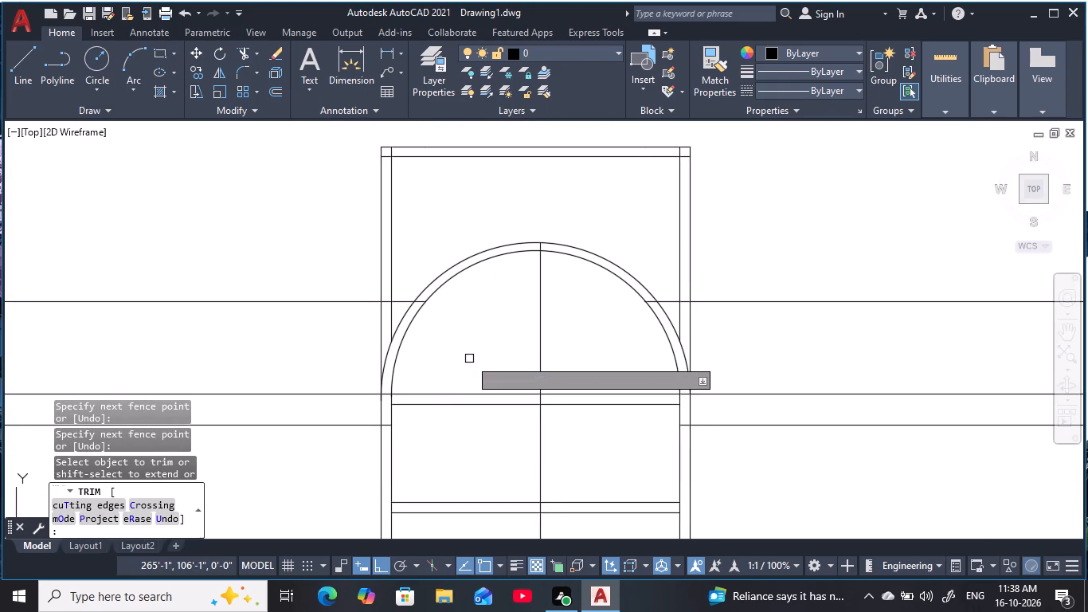
# Trim the ends of the horizontal line that lie between the two arcs on both sides of the arch.
pyautogui.moveTo(483, 353); pyautogui.dragTo(479, 379, button='middle')
pyautogui.scroll(3, 653, 339)
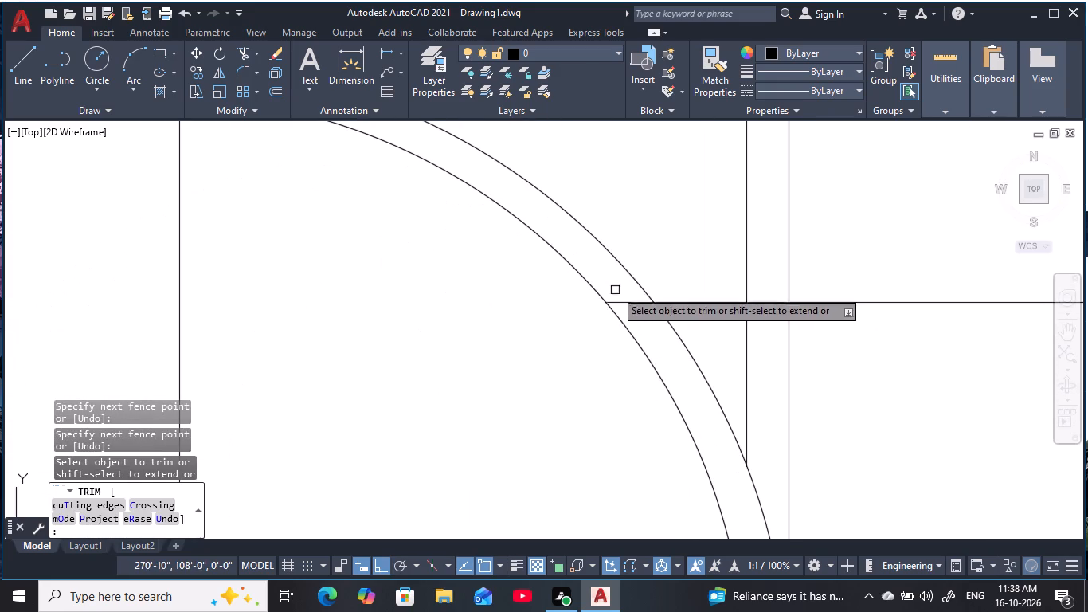
pyautogui.click(615, 289)
pyautogui.click(642, 316)
pyautogui.scroll(-3, 519, 359)
pyautogui.moveTo(489, 363); pyautogui.dragTo(609, 352, button='middle')
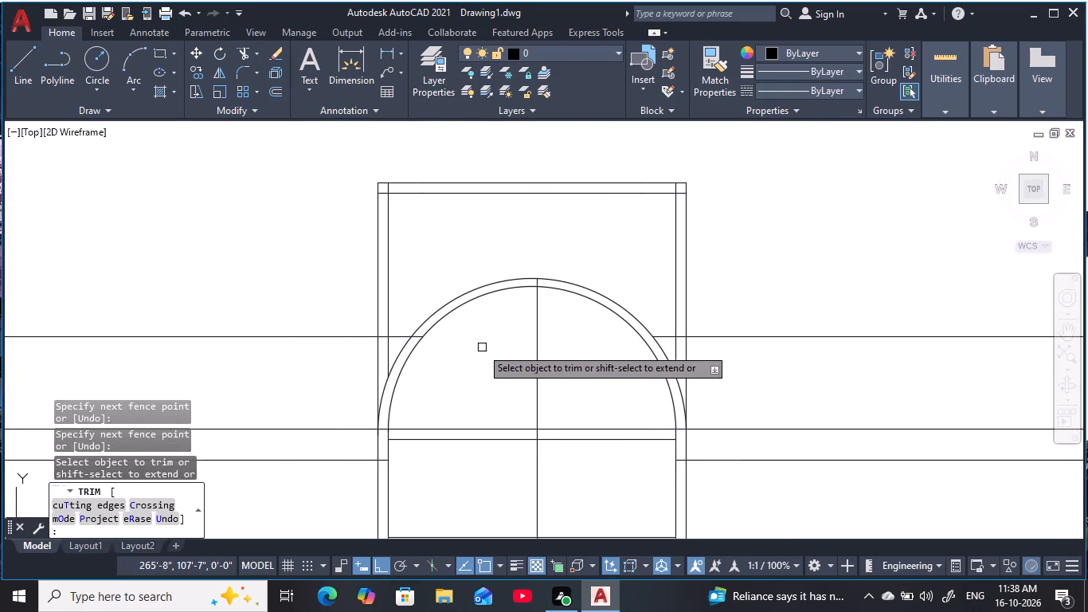
pyautogui.scroll(4, 433, 343)
pyautogui.moveTo(342, 309); pyautogui.dragTo(307, 349)
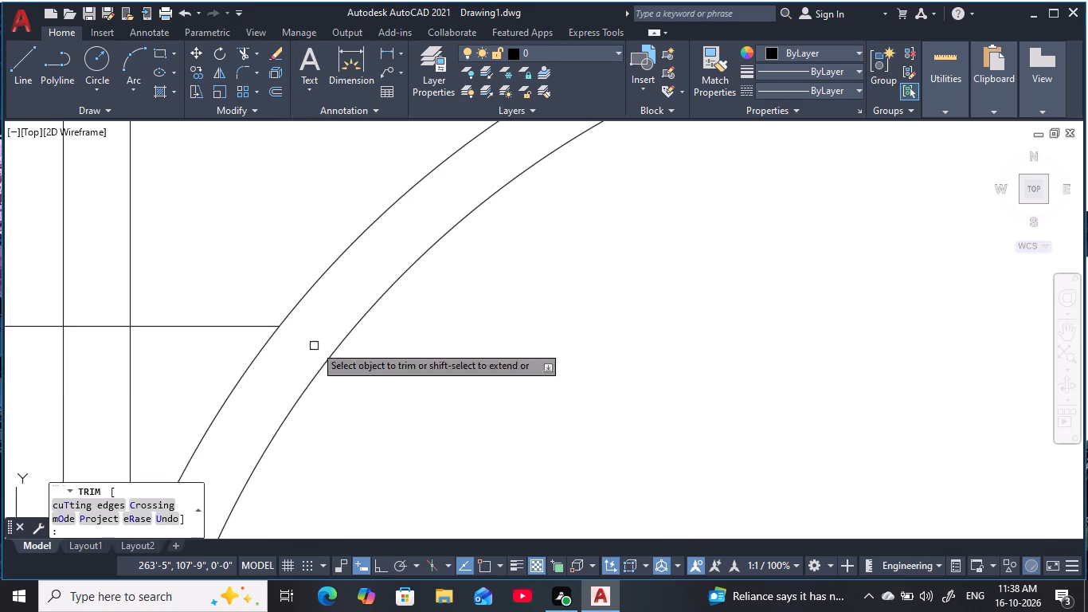
pyautogui.scroll(-4, 422, 341)
# Trim the central vertical line between the two arcs at the crown of the arch.
pyautogui.scroll(3, 568, 292)
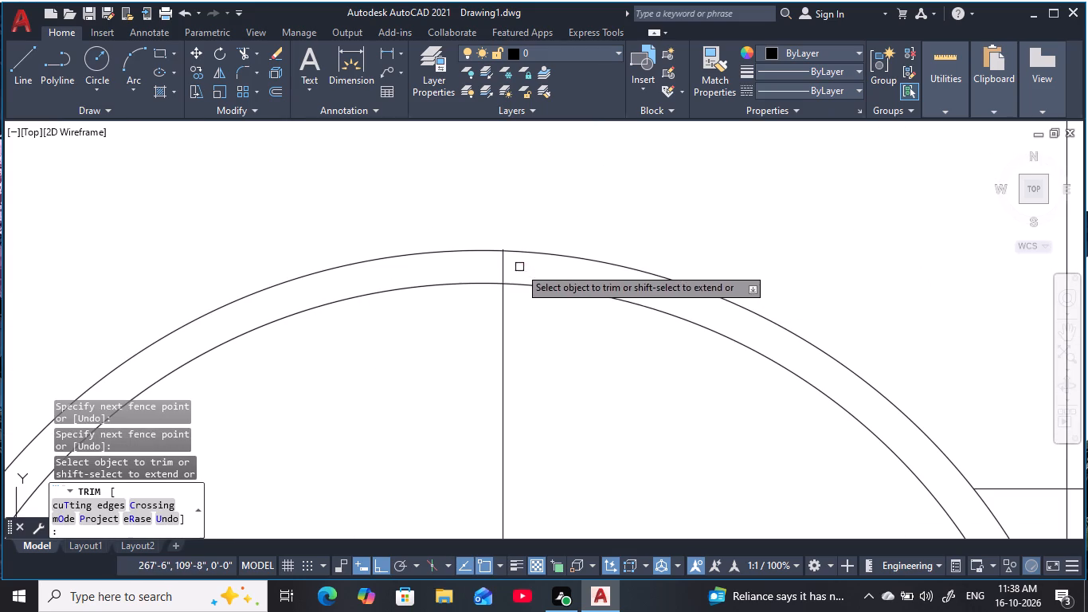
pyautogui.moveTo(519, 267); pyautogui.dragTo(480, 272)
pyautogui.scroll(-4, 523, 312)
pyautogui.moveTo(546, 334); pyautogui.dragTo(538, 267, button='middle')
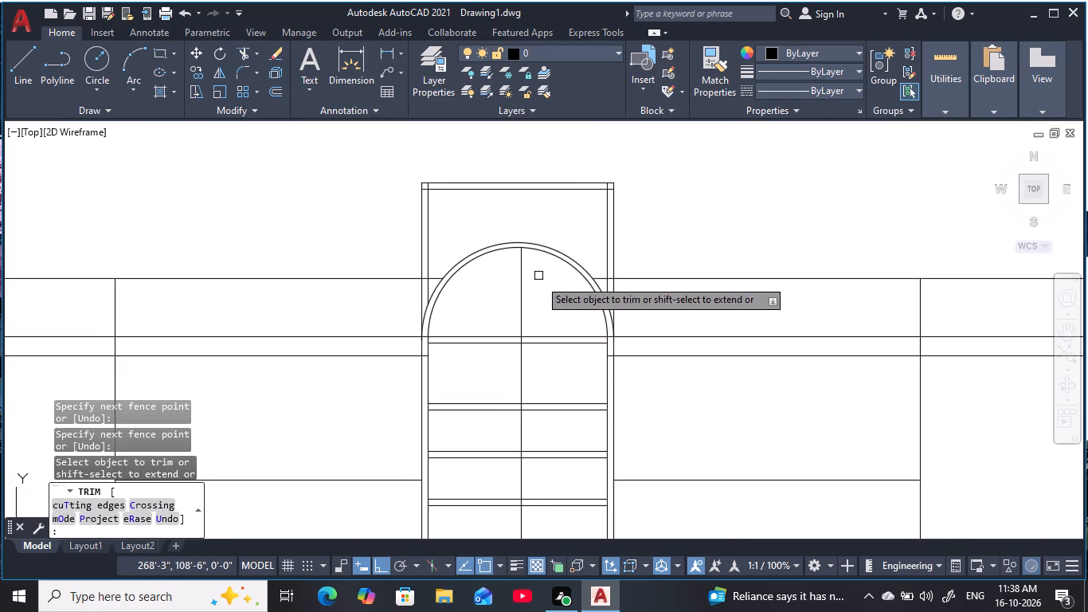
pyautogui.scroll(-2, 542, 298)
pyautogui.moveTo(542, 304); pyautogui.dragTo(539, 288, button='middle')
pyautogui.press('Escape')
pyautogui.press('Escape')
pyautogui.press('Escape')
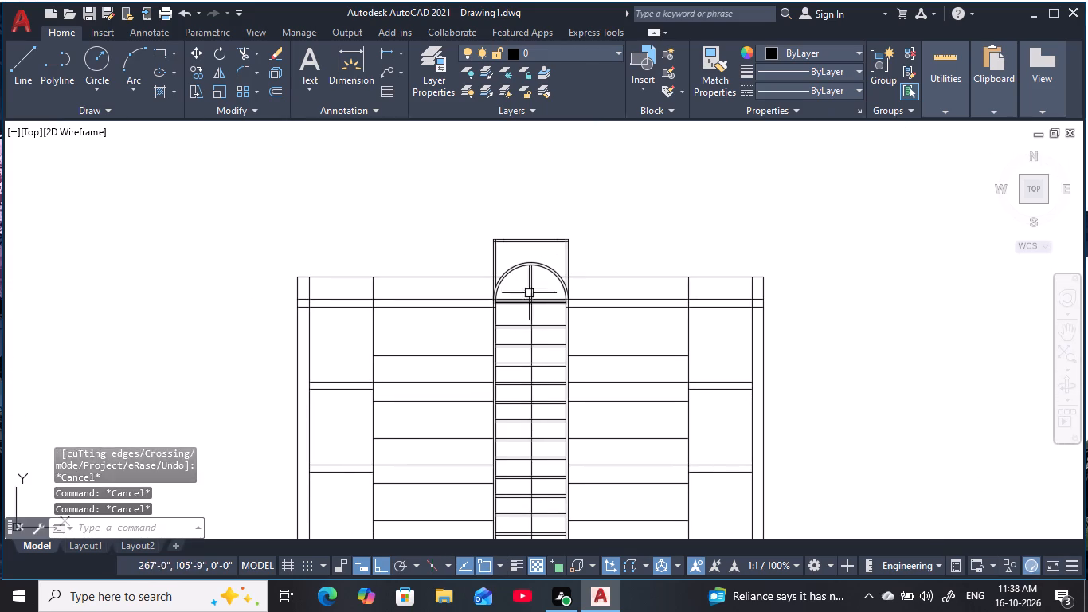
pyautogui.press('Escape')
pyautogui.press('Escape')
pyautogui.press('Escape')
# Offset the arch's central vertical line 2" to each side.
pyautogui.write('O 2')
pyautogui.press('space')
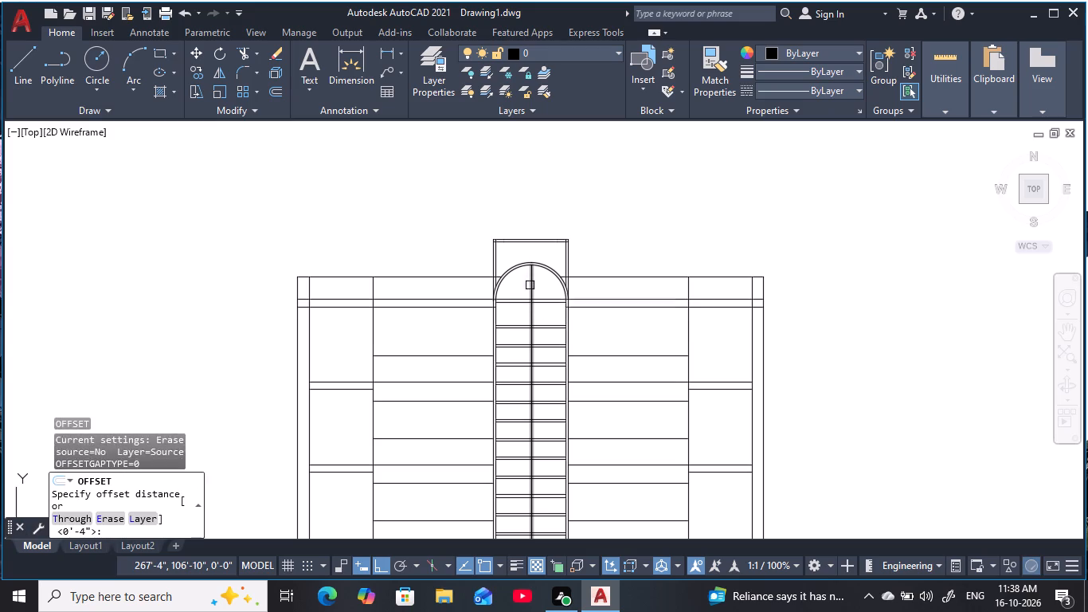
pyautogui.click(531, 290)
pyautogui.click(558, 290)
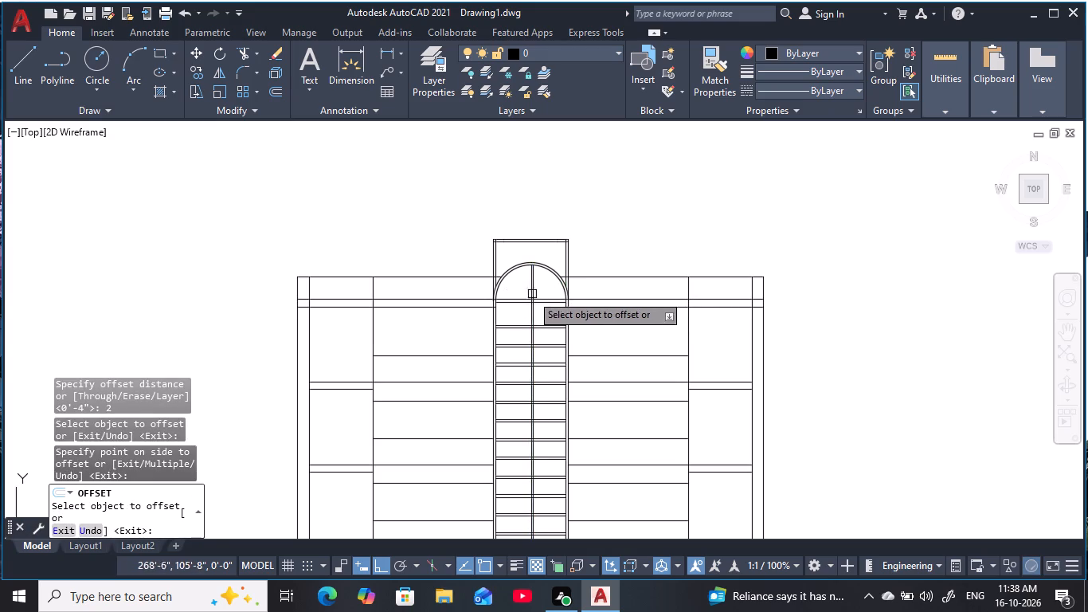
pyautogui.scroll(2, 528, 290)
pyautogui.click(536, 285)
pyautogui.click(502, 297)
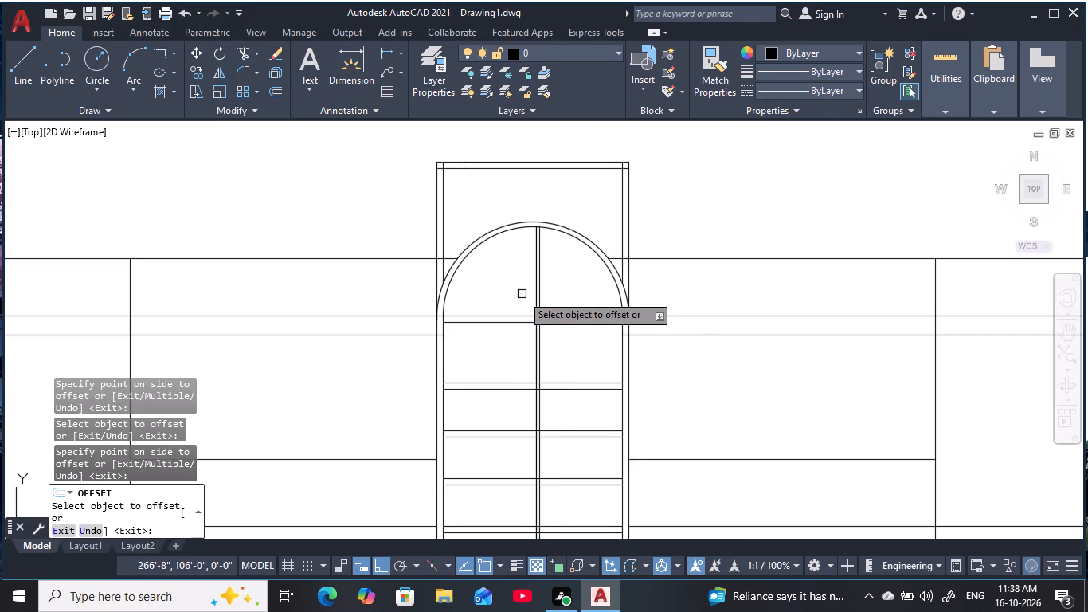
pyautogui.click(534, 290)
pyautogui.click(498, 296)
pyautogui.press('Escape')
pyautogui.scroll(4, 538, 290)
pyautogui.press('Escape')
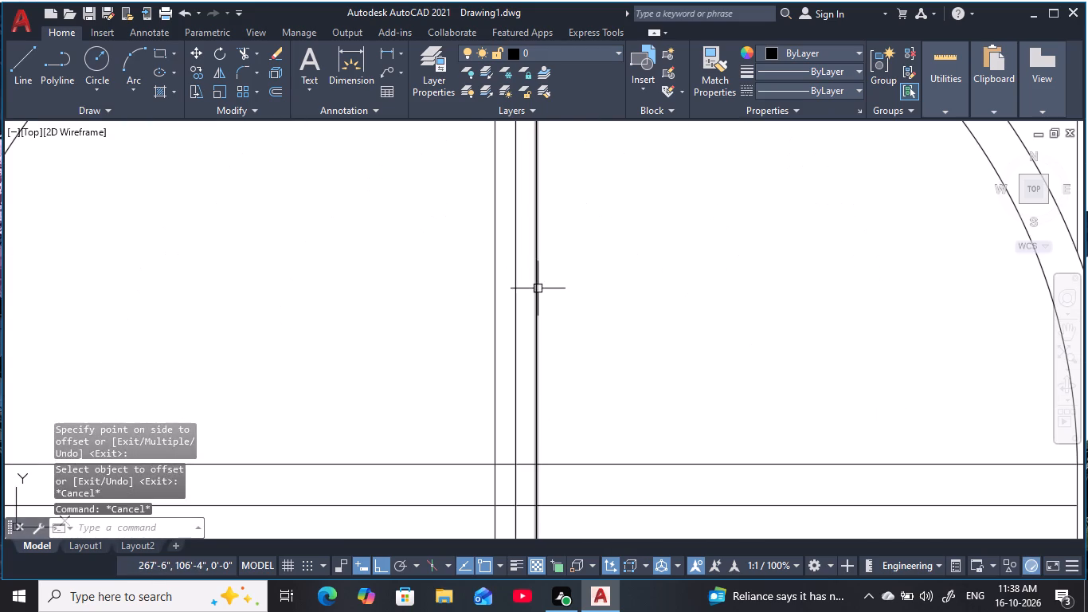
pyautogui.press('Escape')
pyautogui.press('Escape')
# Erase the original central vertical line and its overlapping duplicate, leaving the two offset lines as a mullion.
pyautogui.click(517, 292)
pyautogui.write('E')
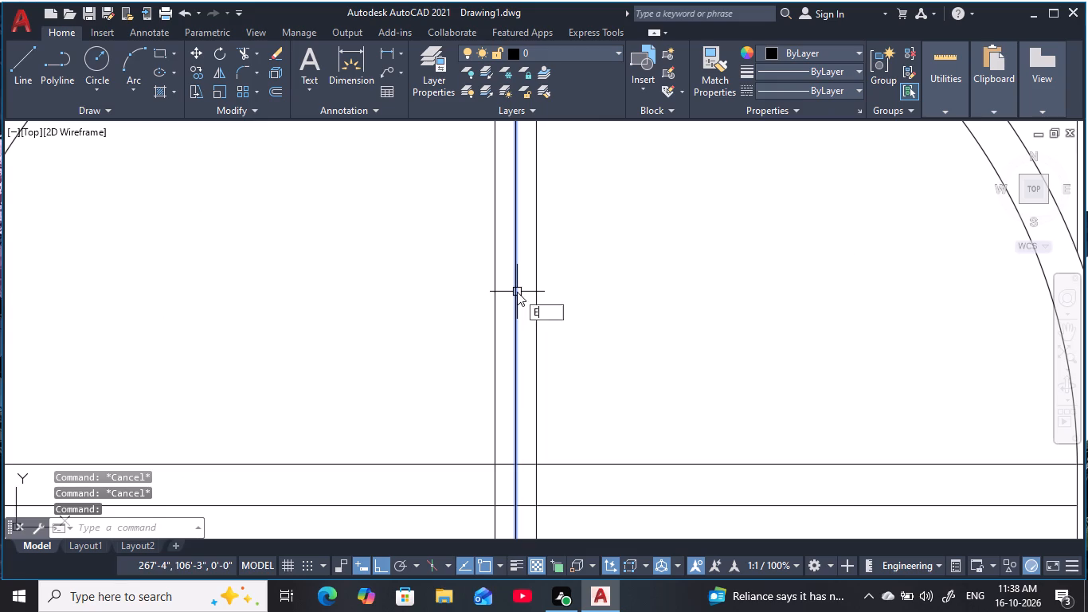
pyautogui.press('space')
pyautogui.press('Escape')
pyautogui.press('Escape')
pyautogui.press('Escape')
pyautogui.press('Escape')
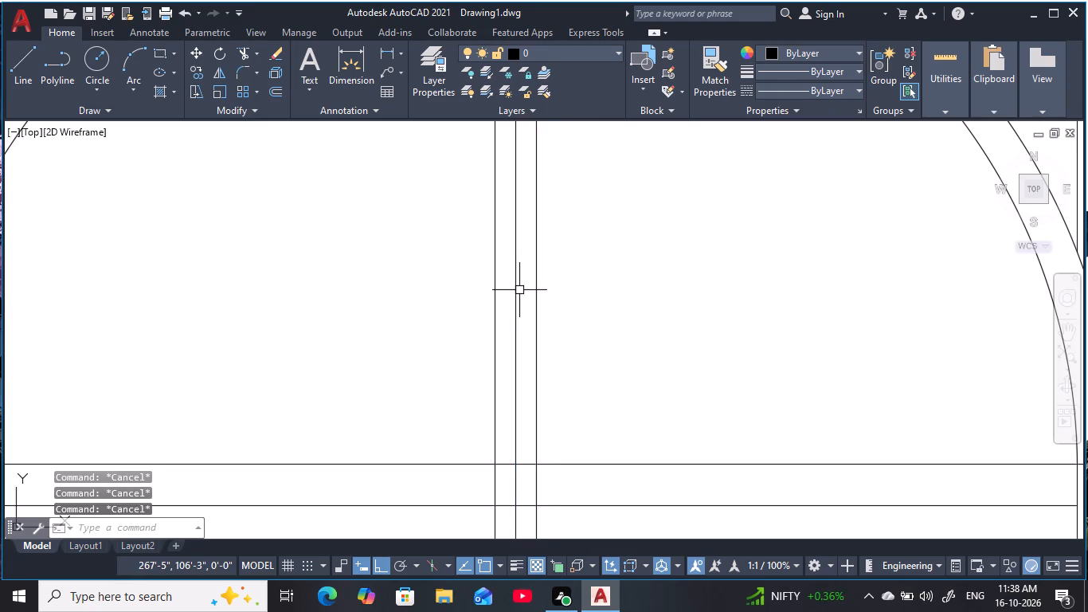
pyautogui.click(519, 290)
pyautogui.click(513, 296)
pyautogui.write('E')
pyautogui.press('space')
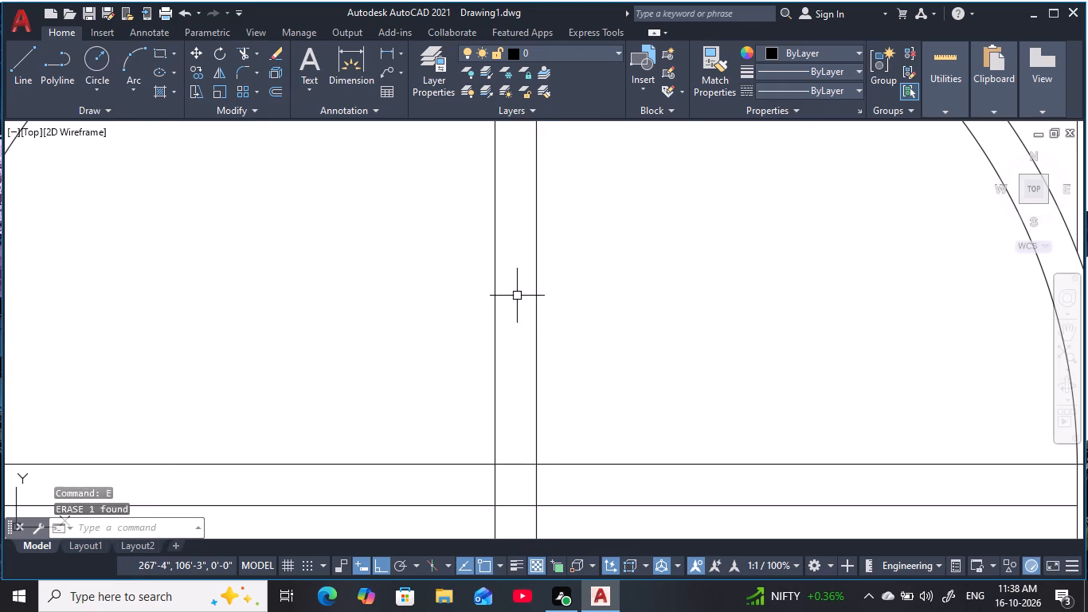
pyautogui.press('Escape')
# Offset the frame's two outermost vertical lines above the arch 4" outward.
pyautogui.scroll(-5, 588, 276)
pyautogui.moveTo(601, 300); pyautogui.dragTo(597, 376, button='middle')
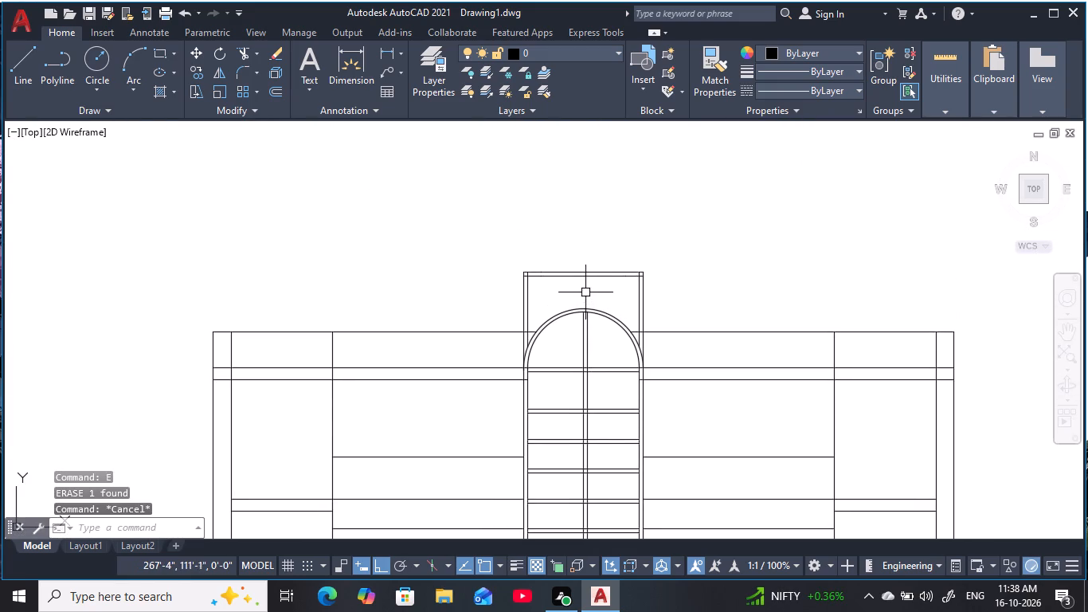
pyautogui.scroll(1, 585, 292)
pyautogui.moveTo(585, 292); pyautogui.dragTo(571, 311, button='middle')
pyautogui.press('Escape')
pyautogui.press('Escape')
pyautogui.press('Escape')
pyautogui.press('Escape')
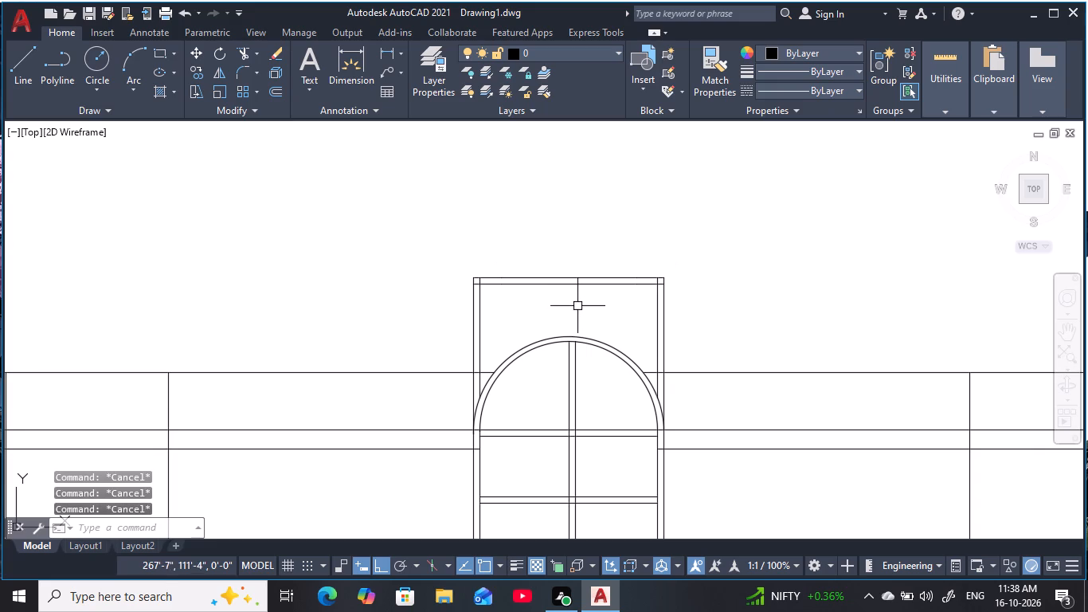
pyautogui.press('Escape')
pyautogui.press('Escape')
pyautogui.press('Escape')
pyautogui.press('Escape')
pyautogui.press('Escape')
pyautogui.scroll(1, 506, 306)
pyautogui.write('O')
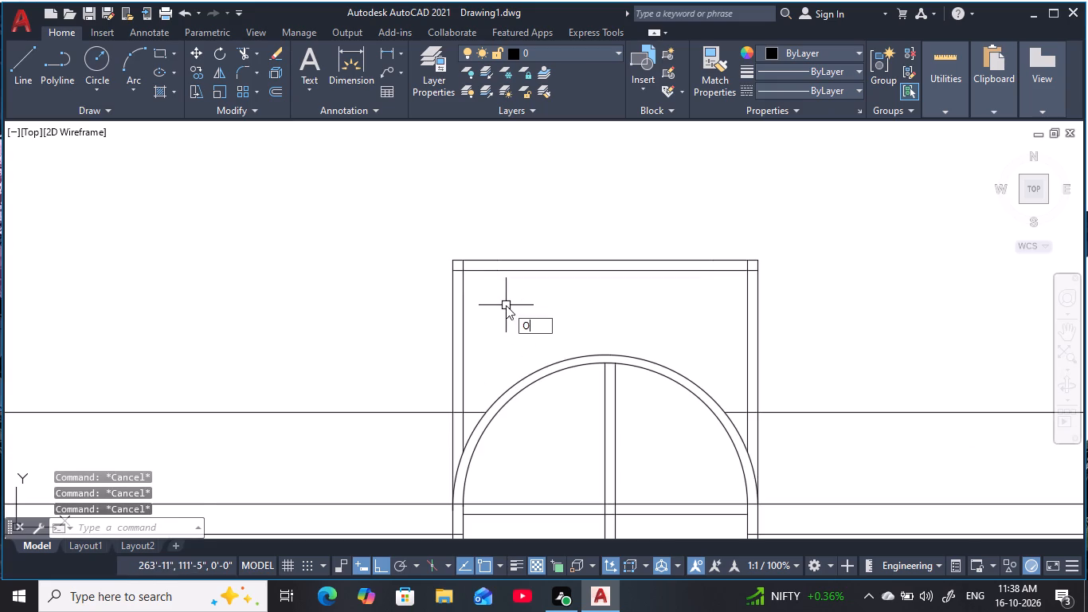
pyautogui.press('space')
pyautogui.write('4')
pyautogui.press('space')
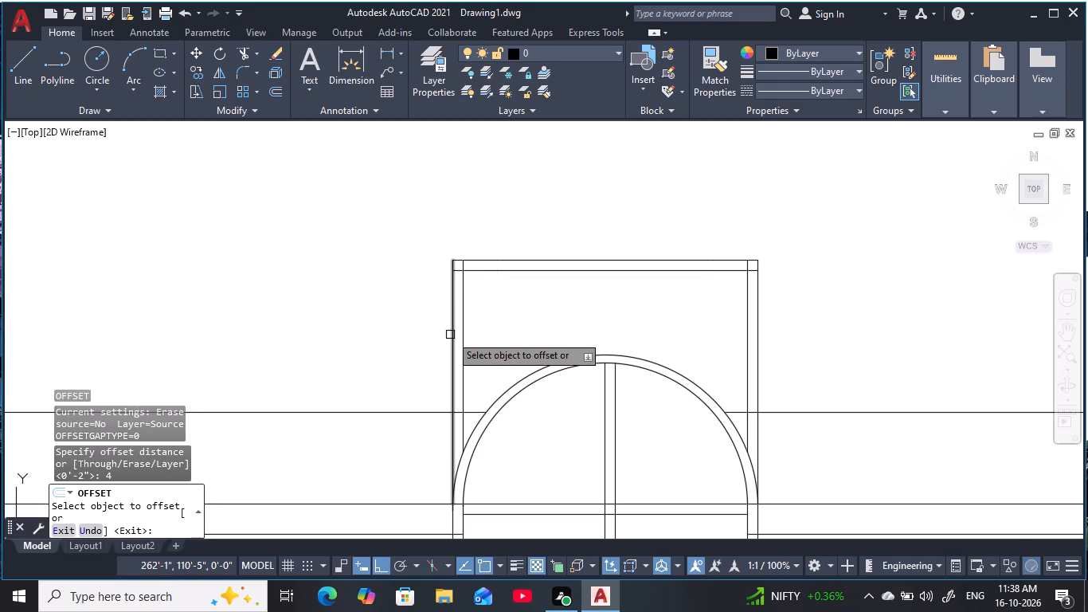
pyautogui.click(451, 335)
pyautogui.click(371, 349)
pyautogui.click(757, 347)
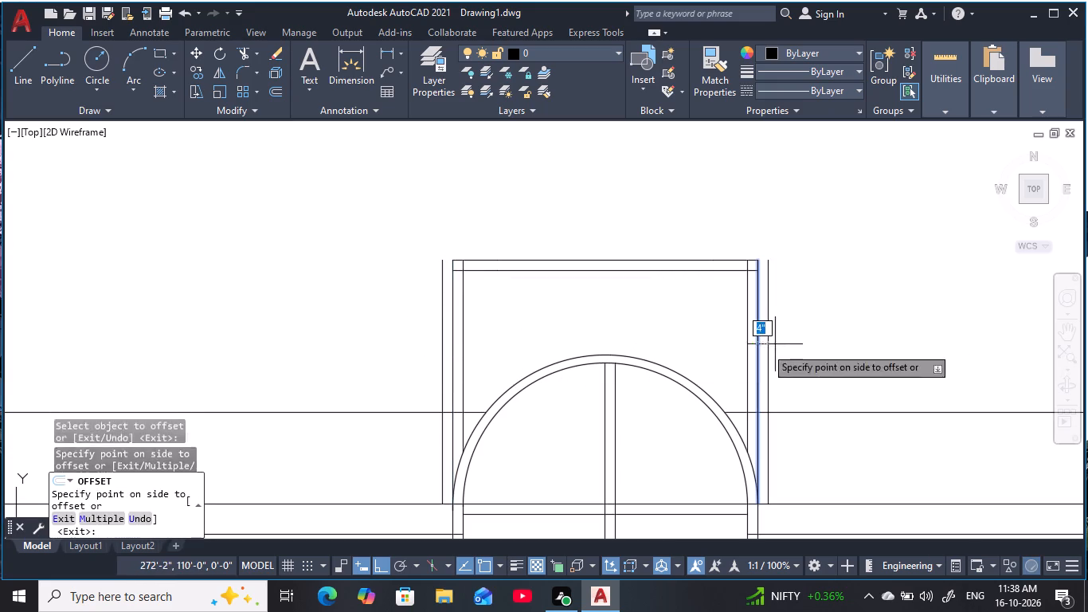
pyautogui.click(829, 331)
pyautogui.press('Escape')
pyautogui.press('Escape')
pyautogui.press('Escape')
pyautogui.press('Escape')
# Extend the frame's two top horizontal lines on both sides to the new outermost verticals.
pyautogui.write('EX')
pyautogui.press('space')
pyautogui.click(519, 238)
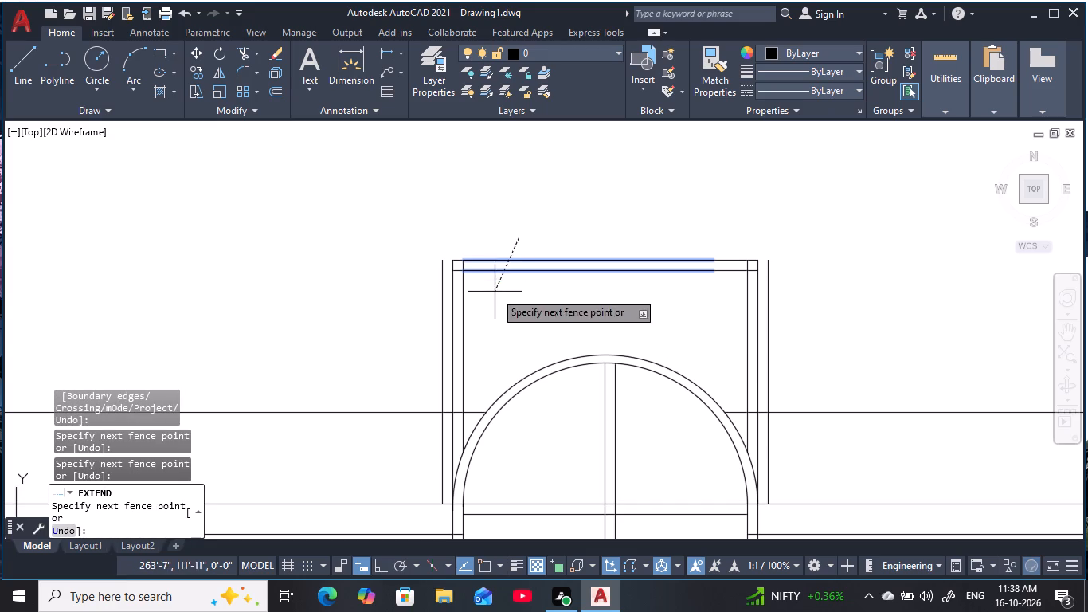
pyautogui.click(478, 314)
pyautogui.click(553, 222)
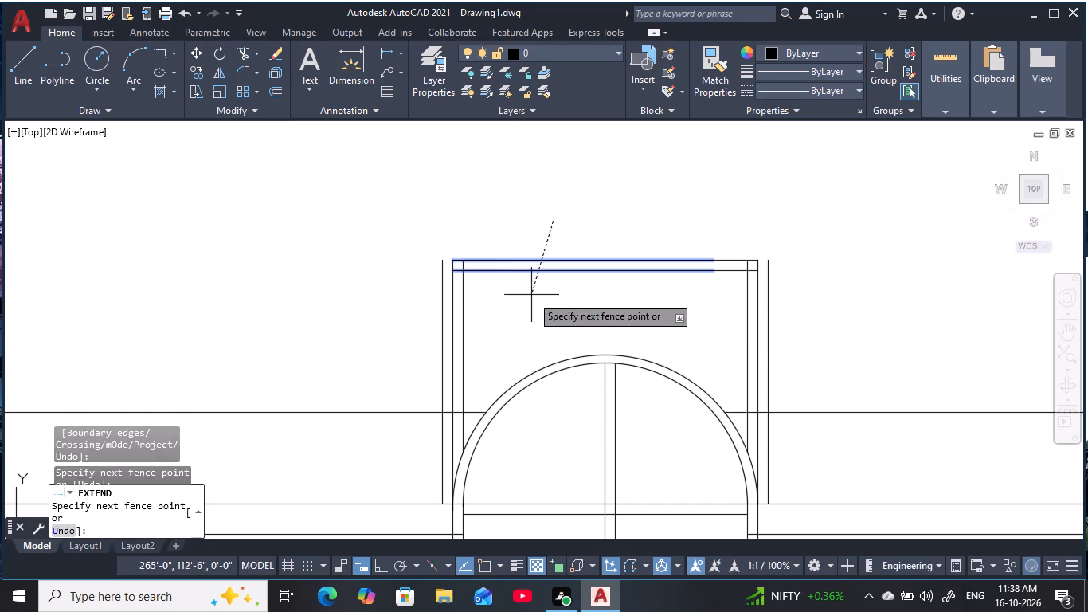
pyautogui.click(522, 316)
pyautogui.click(507, 243)
pyautogui.click(486, 307)
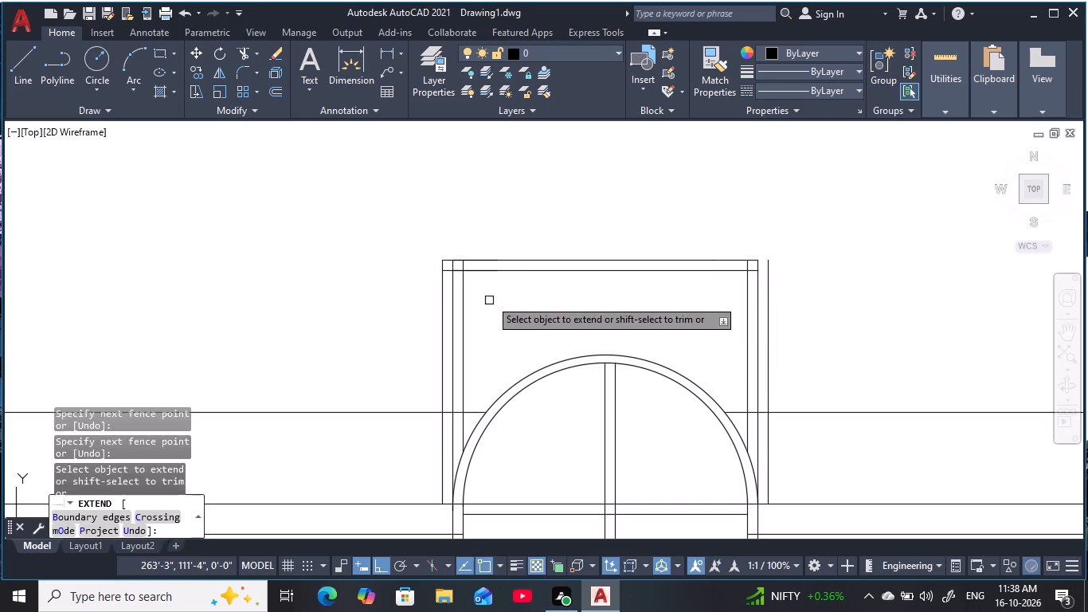
pyautogui.click(620, 219)
pyautogui.click(711, 300)
pyautogui.click(695, 236)
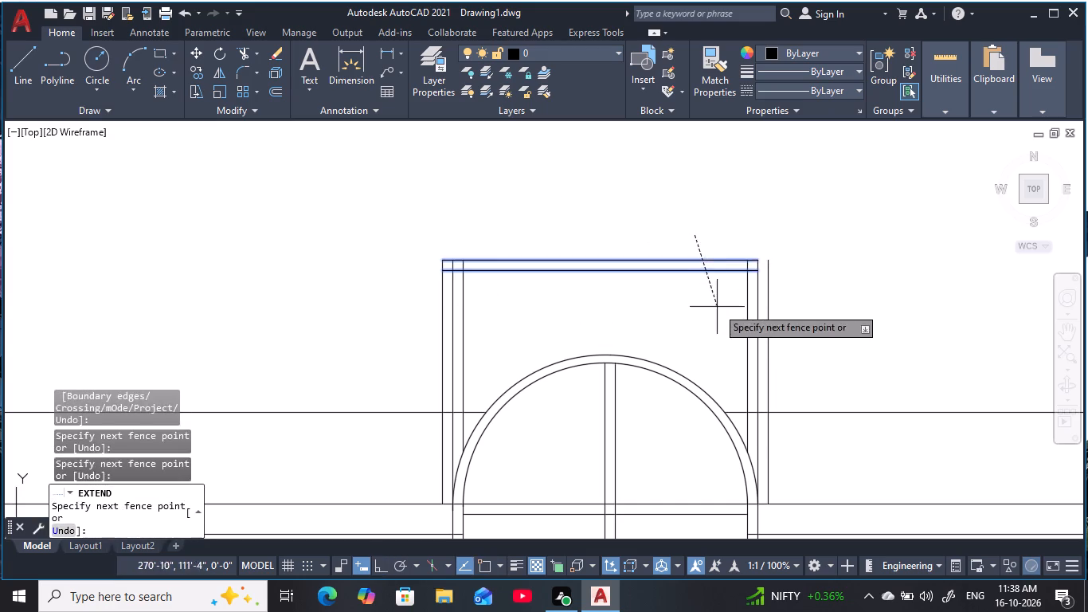
pyautogui.click(722, 315)
pyautogui.click(699, 230)
pyautogui.click(722, 318)
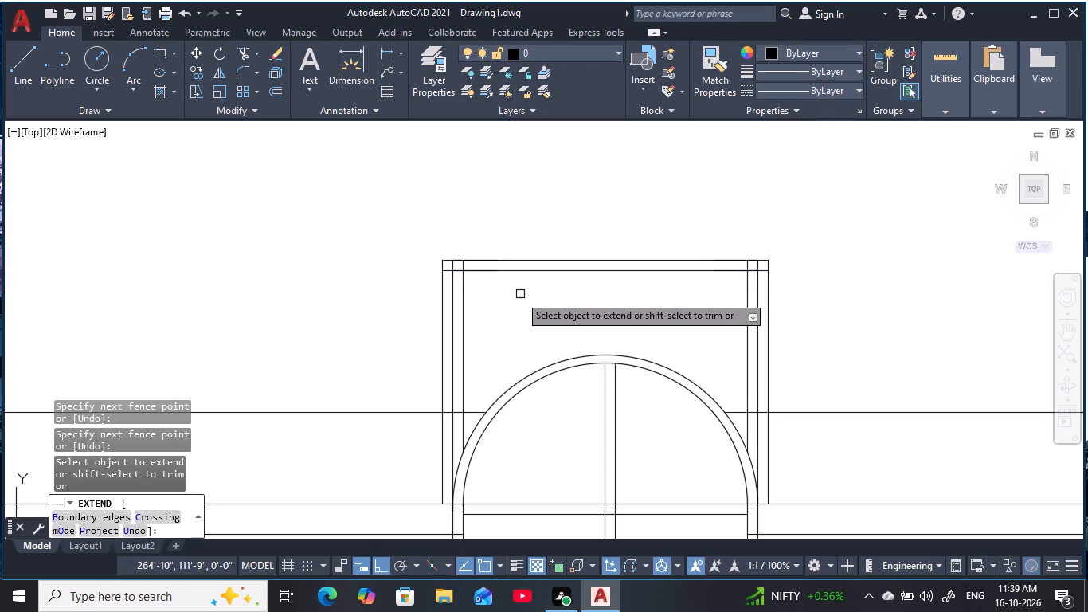
# Trim away the frame's two outermost vertical lines below the top band on both sides.
pyautogui.press('Escape')
pyautogui.press('Escape')
pyautogui.press('Escape')
pyautogui.press('Escape')
pyautogui.press('Escape')
pyautogui.press('Escape')
pyautogui.write('TR')
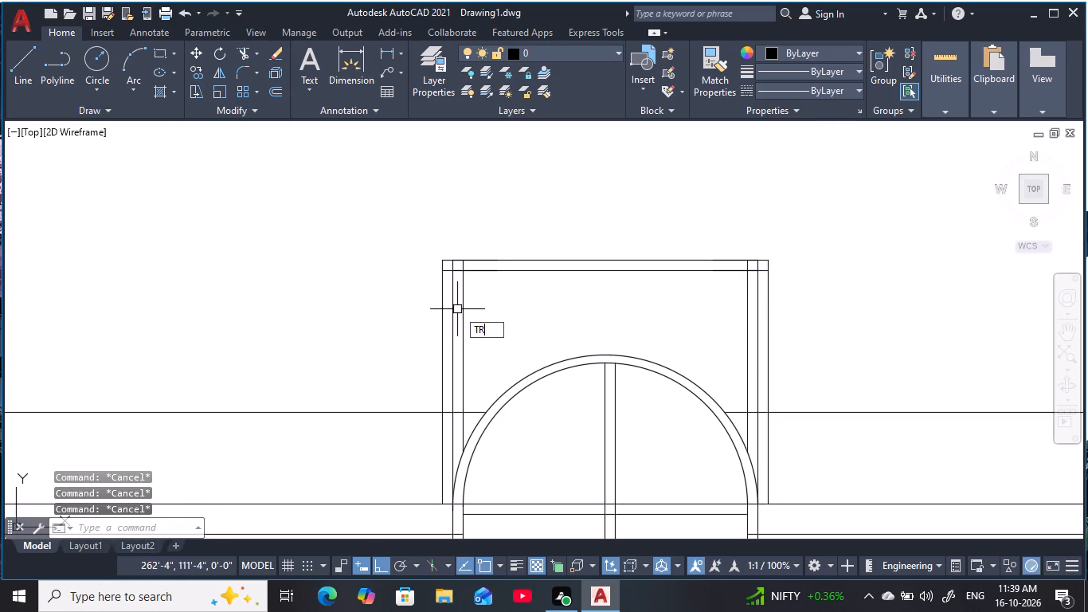
pyautogui.press('space')
pyautogui.click(440, 333)
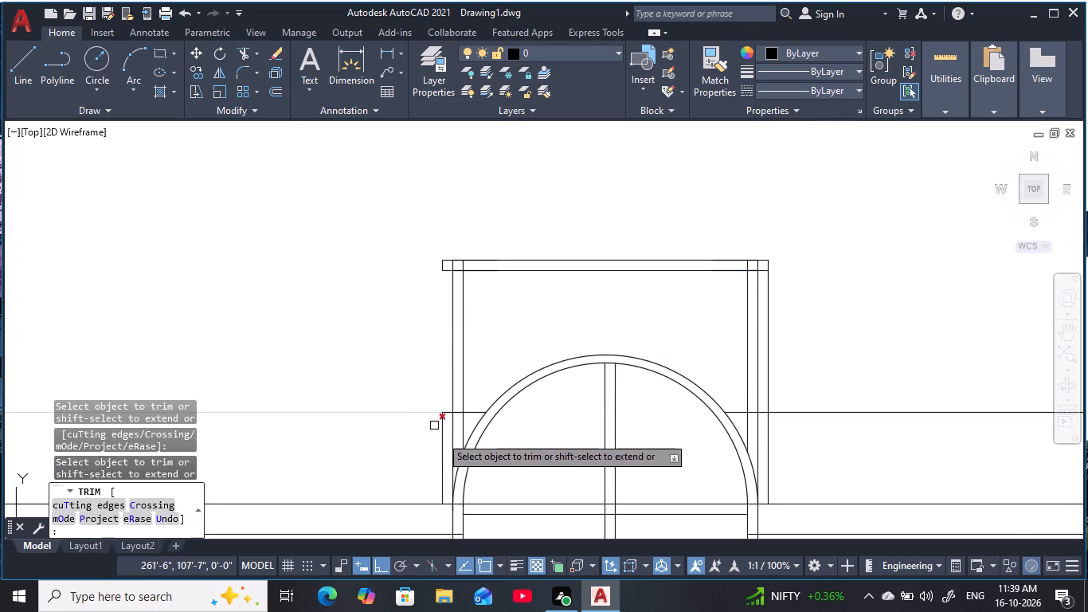
pyautogui.click(443, 457)
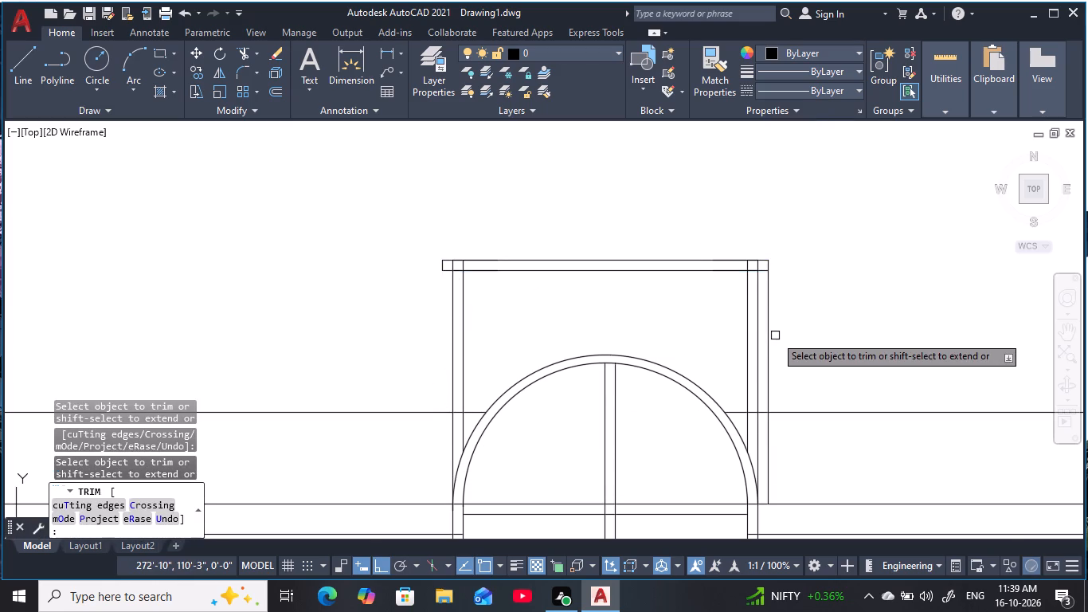
pyautogui.click(771, 331)
pyautogui.click(767, 434)
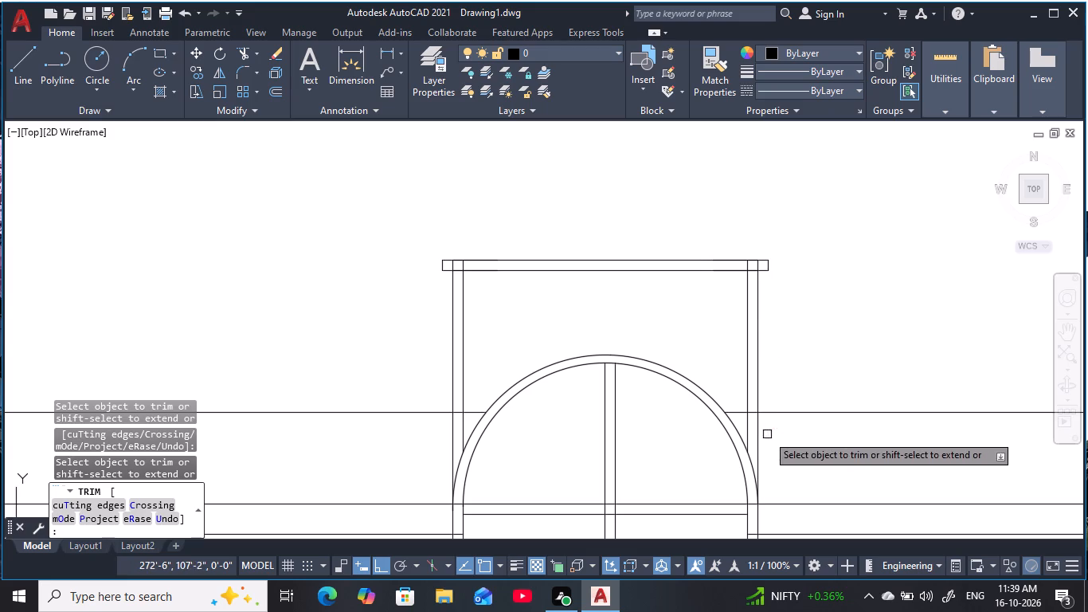
# Trim the overlapping line segments where the frame's verticals meet the top band at both corners.
pyautogui.scroll(4, 757, 265)
pyautogui.click(783, 273)
pyautogui.click(656, 284)
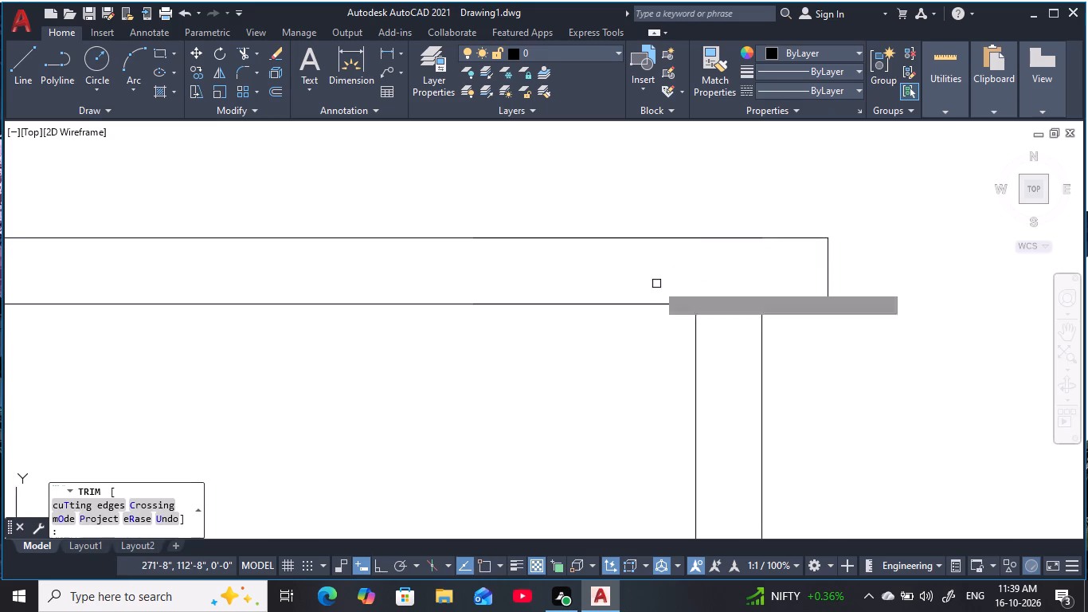
pyautogui.moveTo(520, 275); pyautogui.dragTo(635, 253, button='middle')
pyautogui.click(825, 257)
pyautogui.click(820, 331)
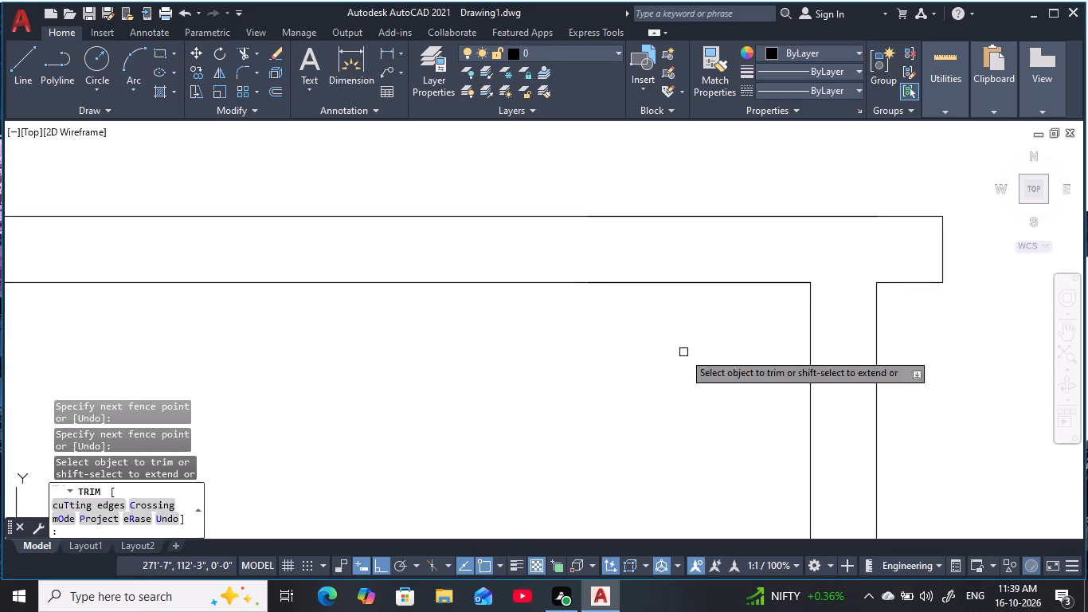
pyautogui.scroll(-2, 533, 363)
pyautogui.moveTo(491, 372); pyautogui.dragTo(971, 308, button='middle')
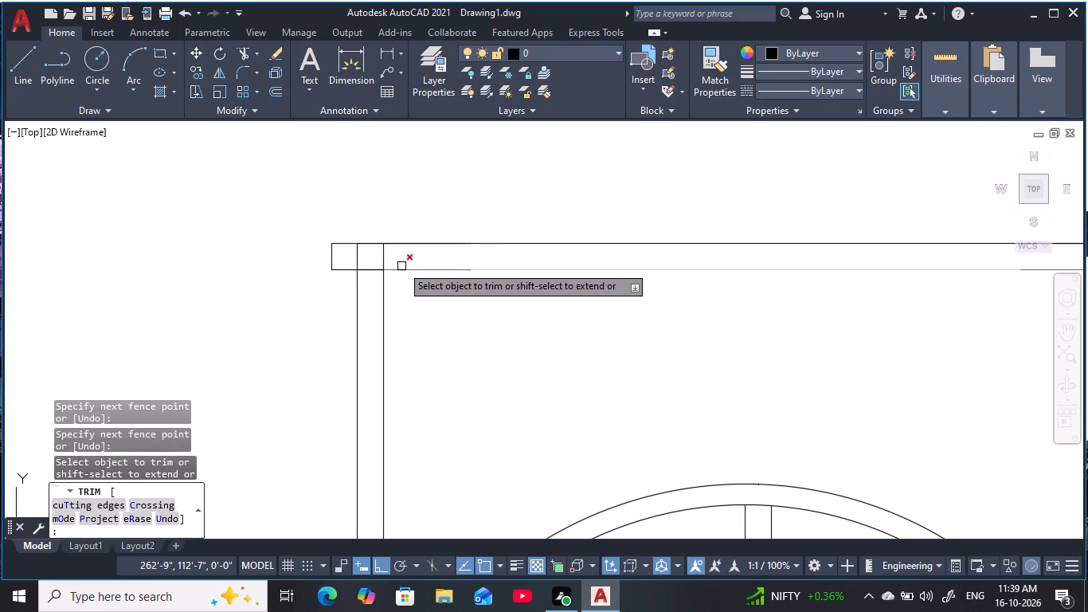
pyautogui.scroll(2, 366, 264)
pyautogui.moveTo(447, 250); pyautogui.dragTo(439, 250)
pyautogui.click(333, 243)
pyautogui.scroll(-3, 529, 272)
pyautogui.moveTo(636, 286); pyautogui.dragTo(329, 286, button='middle')
pyautogui.scroll(-1, 332, 286)
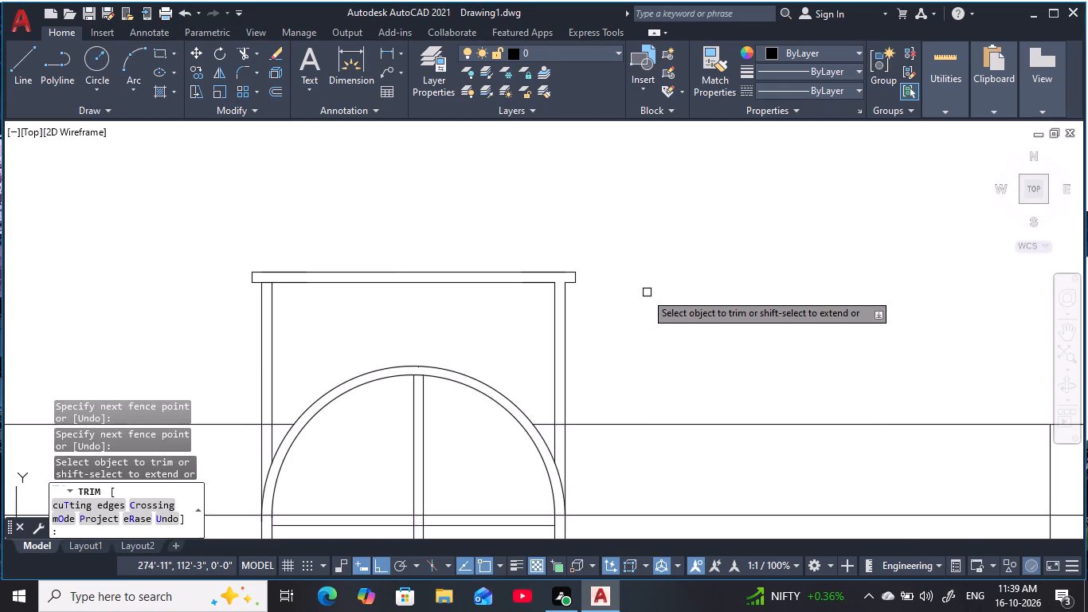
# Extend the top band's lower horizontal line across the gap above the frame's vertical member.
pyautogui.scroll(2, 584, 291)
pyautogui.press('Escape')
pyautogui.press('Escape')
pyautogui.press('Escape')
pyautogui.press('Escape')
pyautogui.press('Escape')
pyautogui.write('EX')
pyautogui.press('space')
pyautogui.click(487, 269)
pyautogui.scroll(-2, 615, 304)
pyautogui.moveTo(624, 307); pyautogui.dragTo(715, 295, button='middle')
pyautogui.press('Escape')
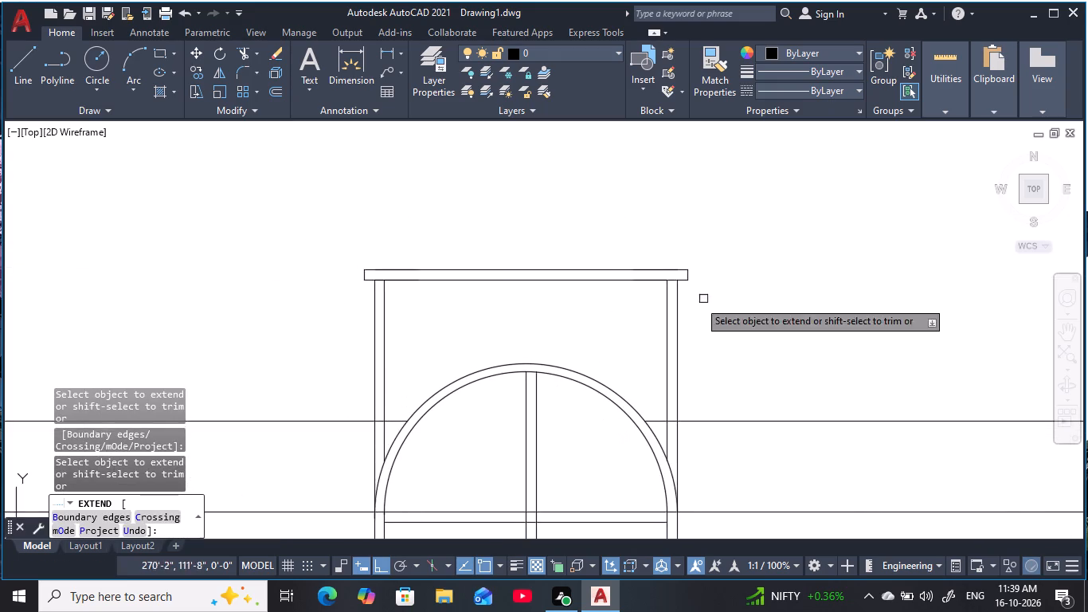
pyautogui.press('Escape')
pyautogui.press('Escape')
# Trim the upper side horizontals back to the frame's outer verticals, removing the pieces between them and the arch on both sides.
pyautogui.scroll(-1, 524, 313)
pyautogui.moveTo(529, 304); pyautogui.dragTo(522, 272, button='middle')
pyautogui.scroll(-2, 520, 268)
pyautogui.moveTo(525, 273); pyautogui.dragTo(557, 228, button='middle')
pyautogui.scroll(2, 542, 256)
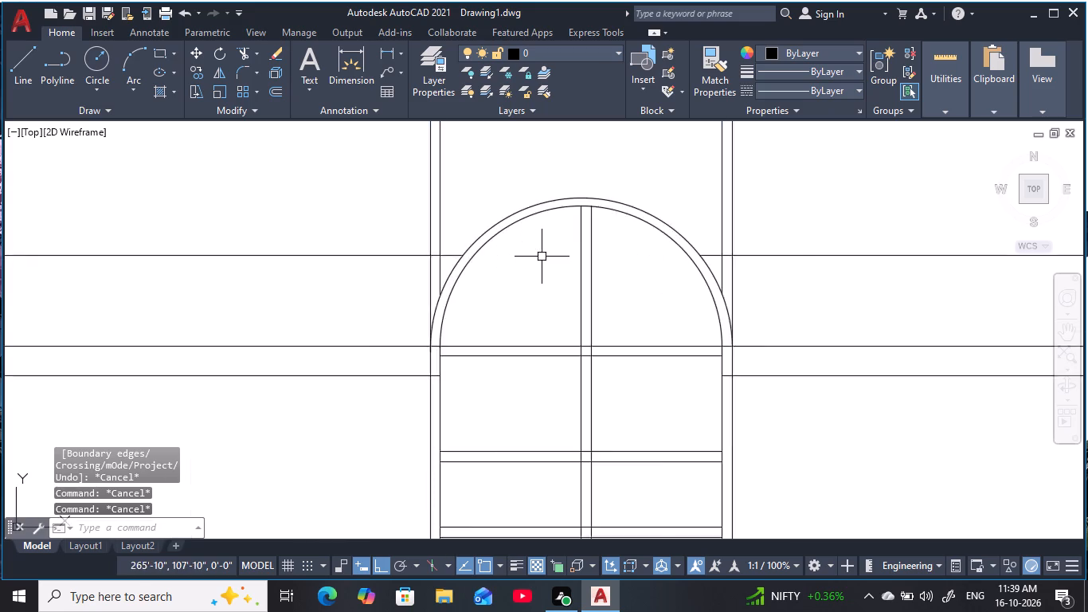
pyautogui.scroll(2, 542, 257)
pyautogui.moveTo(540, 260); pyautogui.dragTo(512, 279, button='middle')
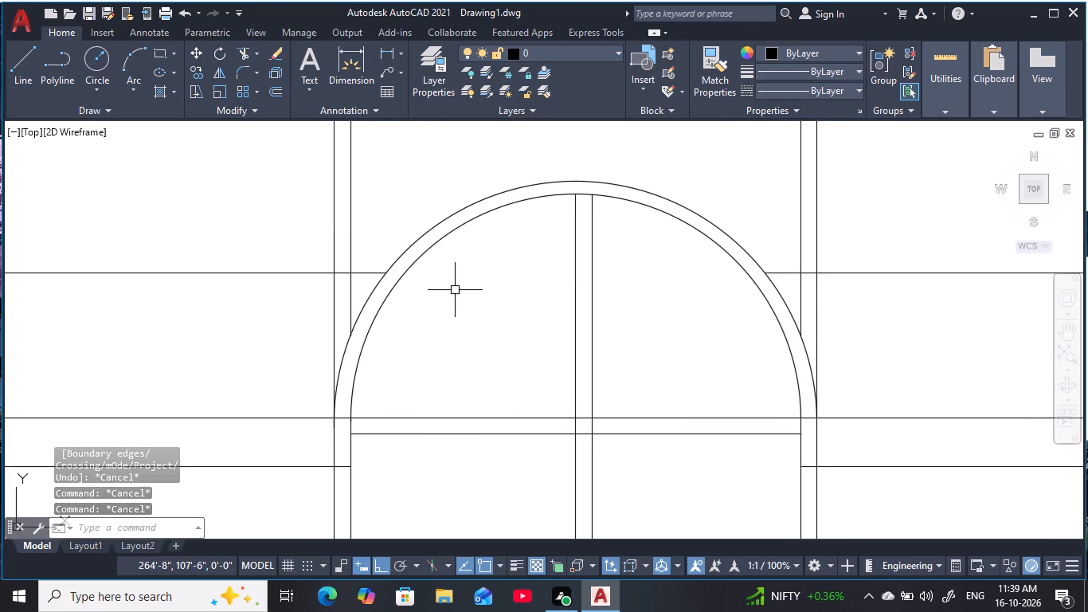
pyautogui.write('TR')
pyautogui.press('space')
pyautogui.click(364, 270)
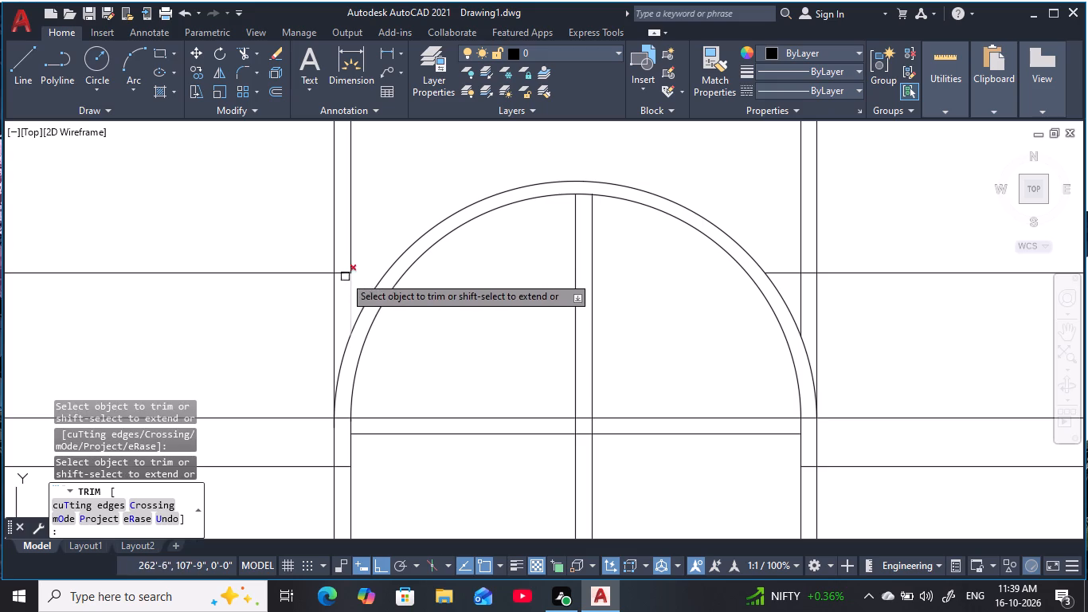
pyautogui.click(341, 273)
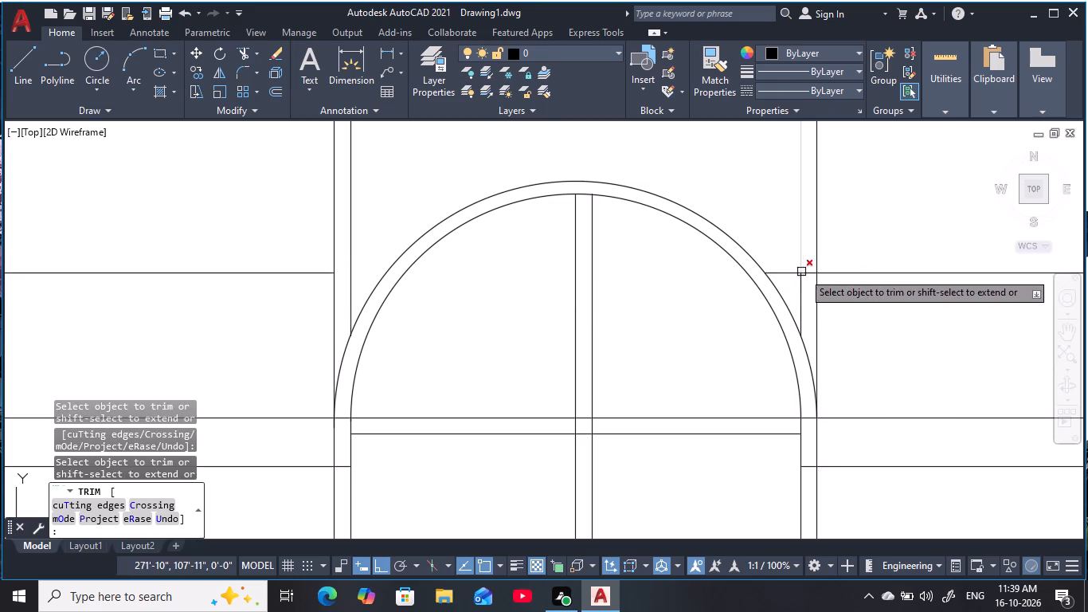
pyautogui.scroll(3, 803, 278)
pyautogui.click(827, 228)
pyautogui.click(830, 292)
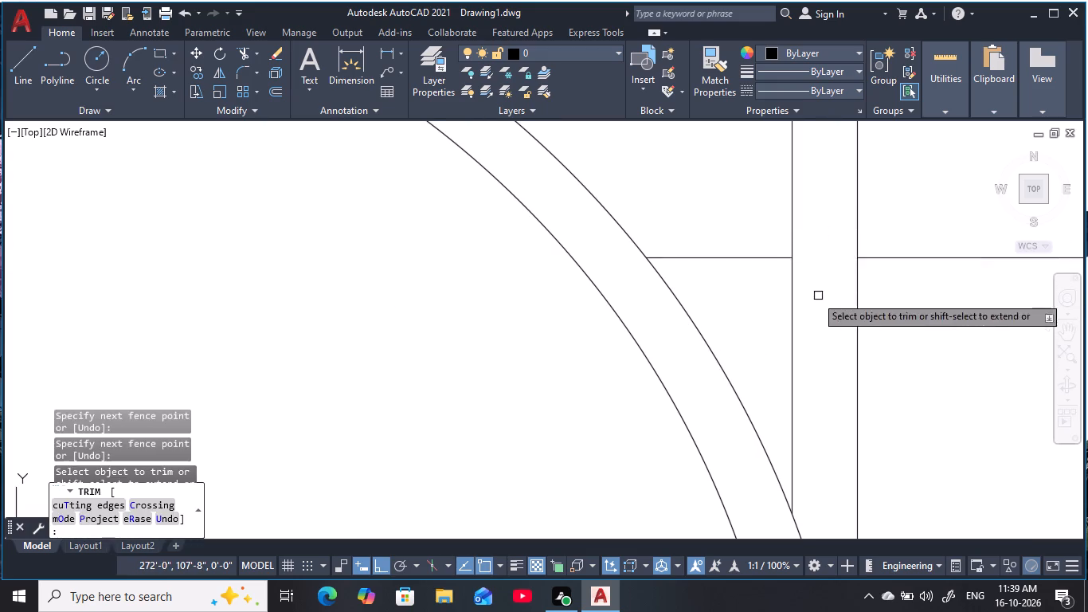
pyautogui.moveTo(726, 229); pyautogui.dragTo(727, 237)
pyautogui.click(751, 311)
pyautogui.scroll(-5, 757, 310)
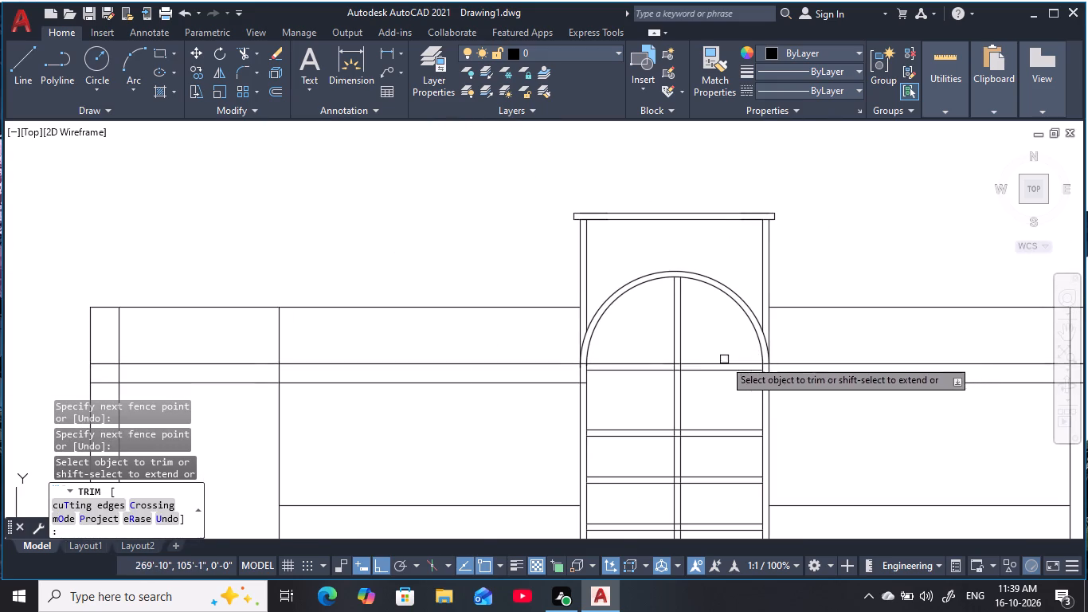
# Trim the two horizontal lines crossing the central bay's right jamb at and just below the arch's base.
pyautogui.moveTo(724, 359); pyautogui.dragTo(709, 289, button='middle')
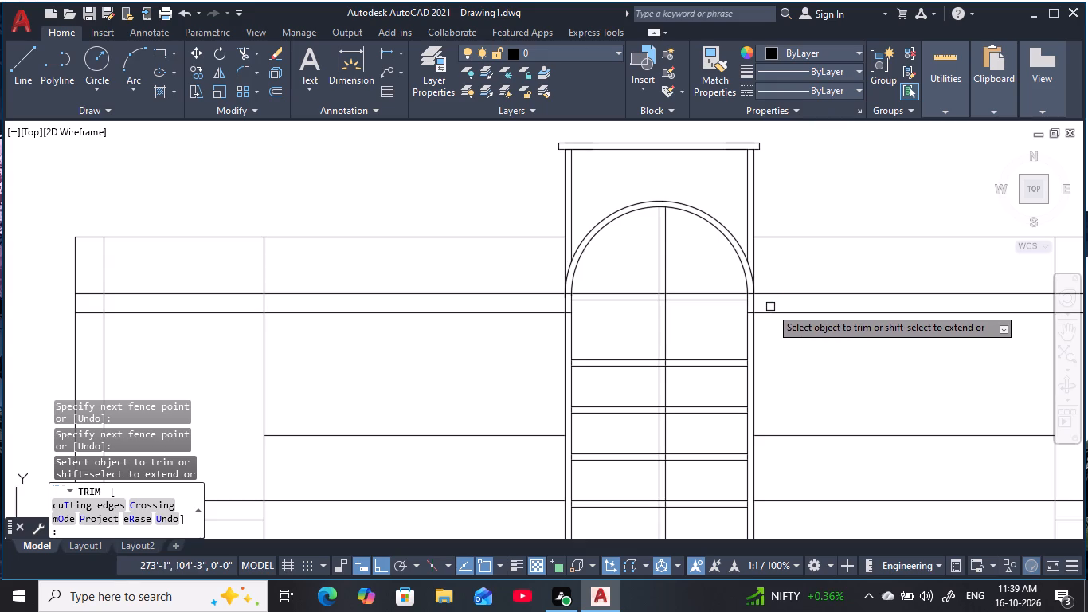
pyautogui.scroll(-1, 770, 307)
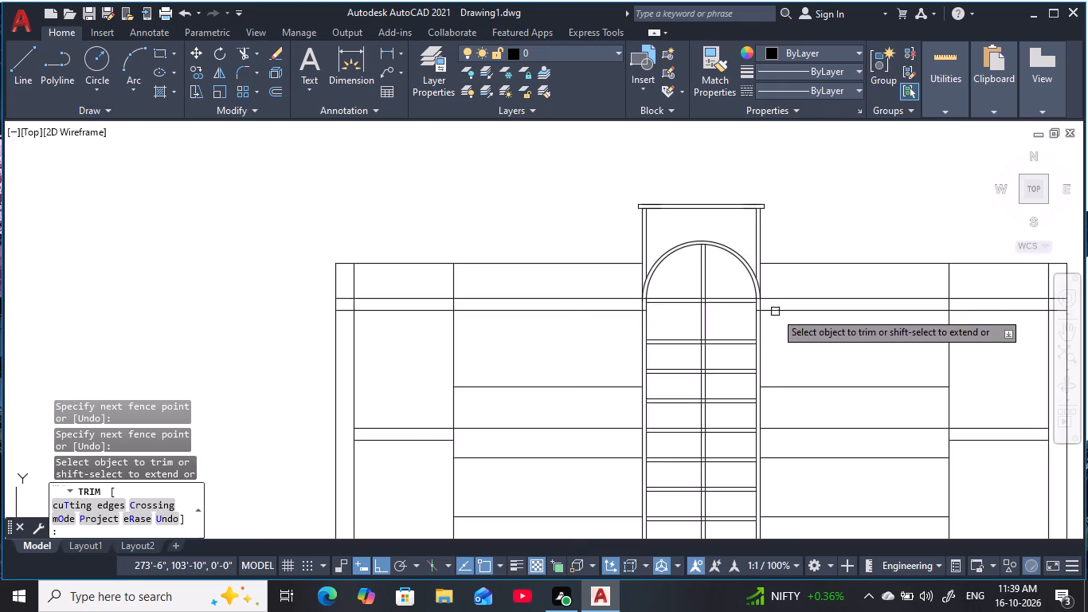
pyautogui.scroll(-1, 804, 334)
pyautogui.moveTo(807, 336); pyautogui.dragTo(637, 146, button='middle')
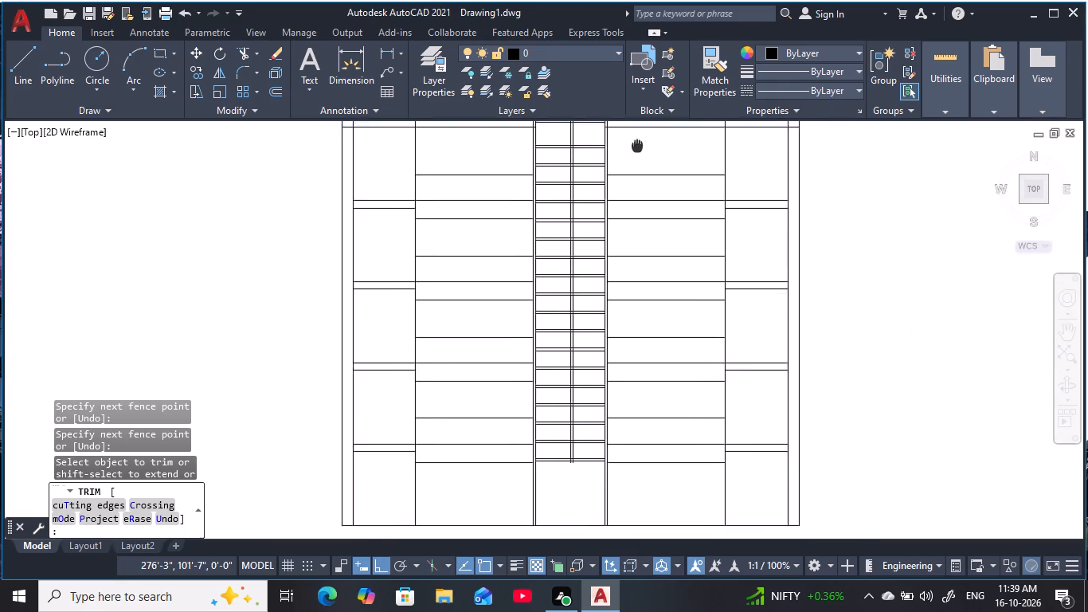
pyautogui.moveTo(637, 146); pyautogui.dragTo(671, 288, button='middle')
pyautogui.scroll(5, 636, 258)
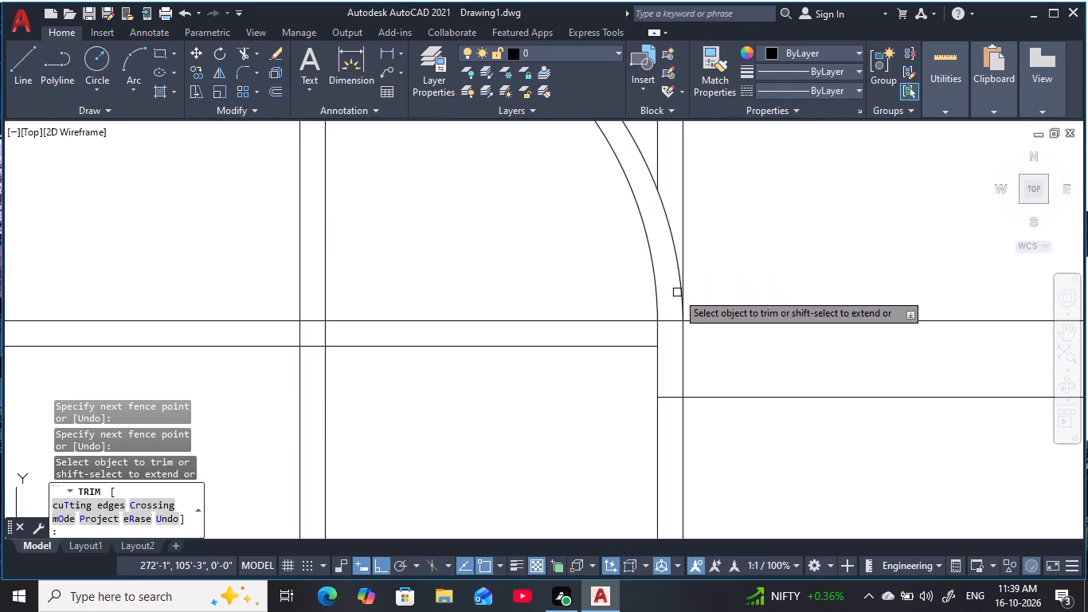
pyautogui.moveTo(670, 308); pyautogui.dragTo(671, 414)
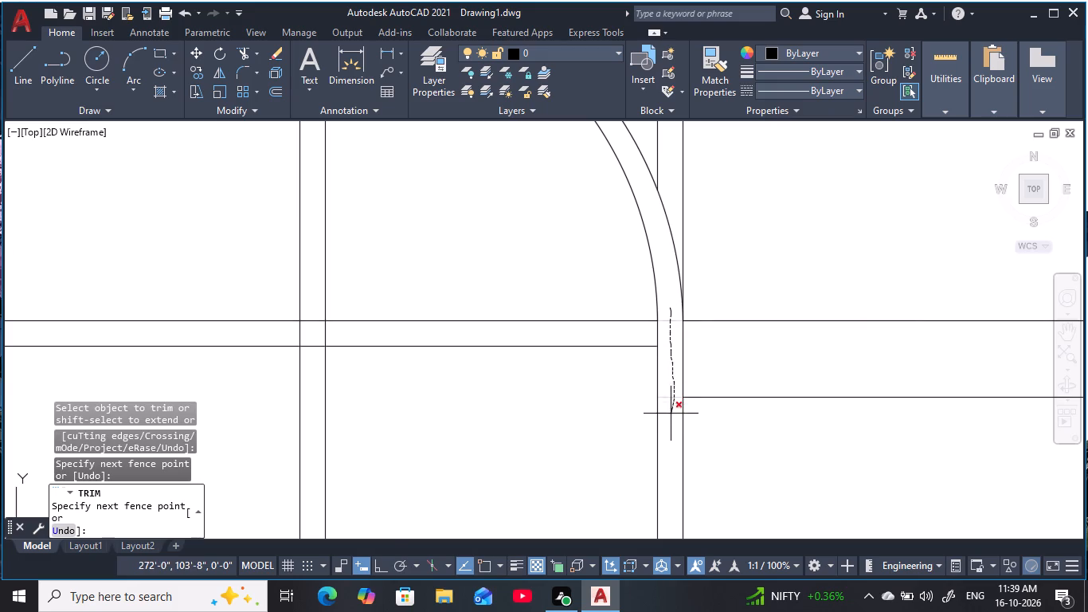
pyautogui.moveTo(671, 414); pyautogui.dragTo(670, 414)
pyautogui.scroll(-2, 693, 426)
pyautogui.moveTo(714, 441); pyautogui.dragTo(723, 295, button='middle')
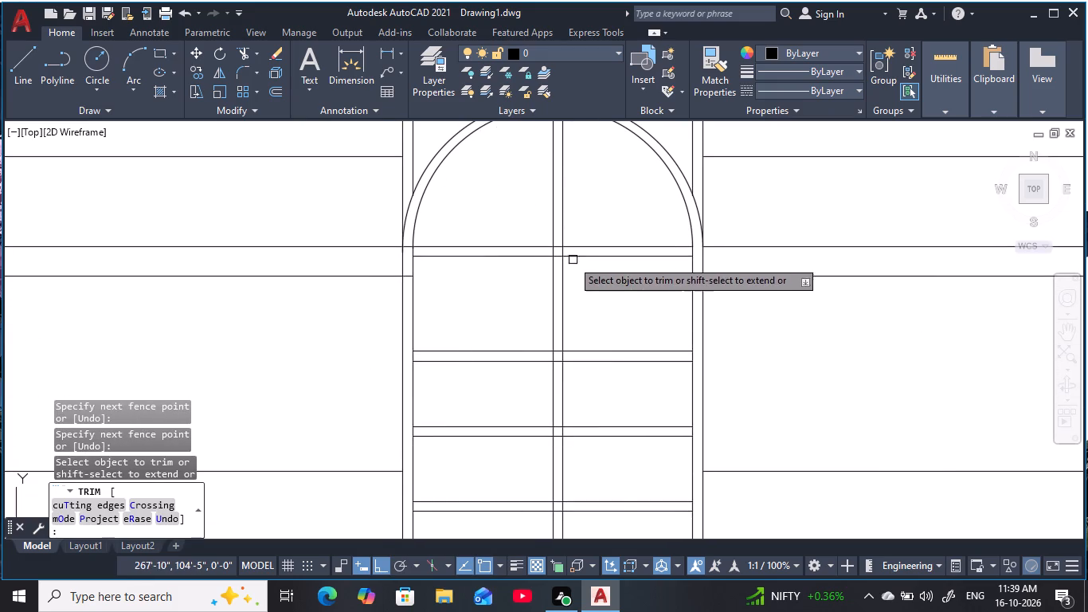
# Trim the crossing lines inside the central mullion's intersections with the transom at the arch's base and the one below.
pyautogui.scroll(1, 556, 246)
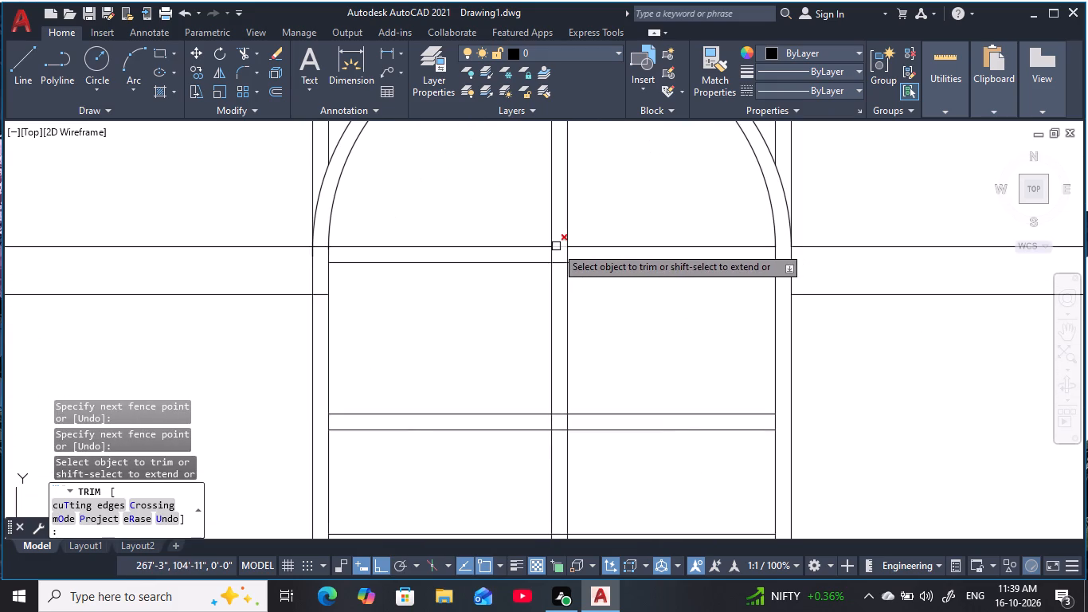
pyautogui.scroll(3, 556, 246)
pyautogui.moveTo(583, 228); pyautogui.dragTo(585, 316)
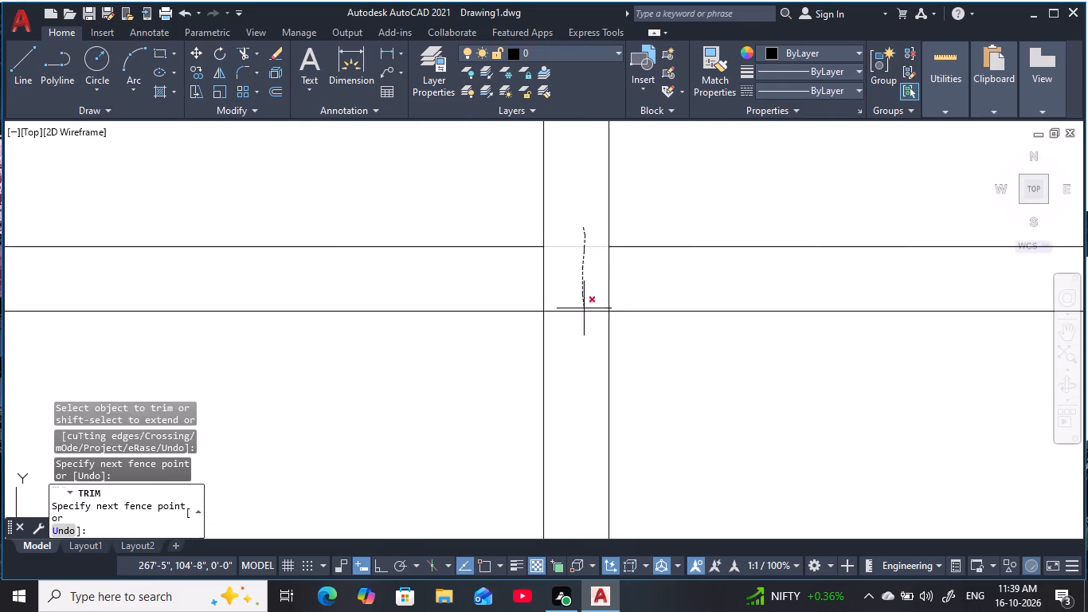
pyautogui.moveTo(585, 316); pyautogui.dragTo(581, 364)
pyautogui.moveTo(644, 277); pyautogui.dragTo(529, 284)
pyautogui.scroll(-3, 525, 280)
pyautogui.moveTo(527, 280); pyautogui.dragTo(562, 289, button='middle')
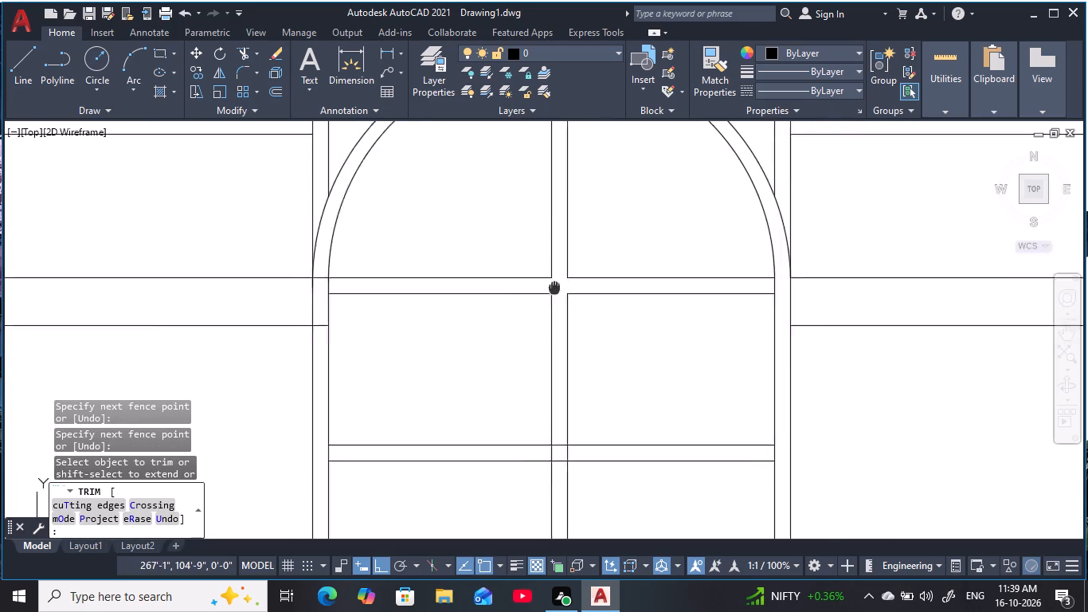
pyautogui.moveTo(562, 289); pyautogui.dragTo(586, 354, button='middle')
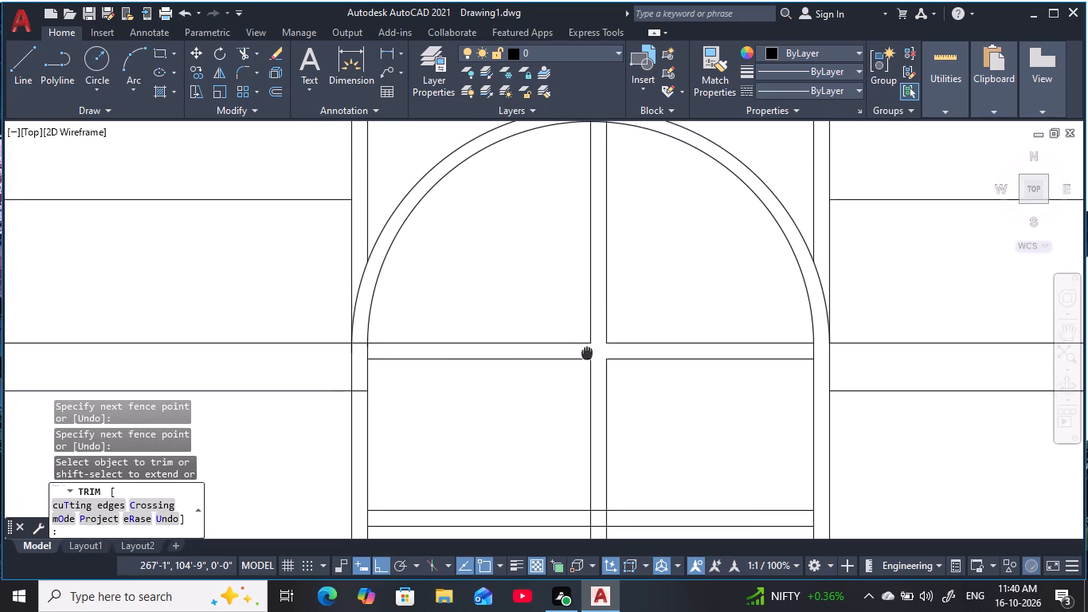
pyautogui.moveTo(586, 354); pyautogui.dragTo(615, 208, button='middle')
pyautogui.moveTo(629, 343); pyautogui.dragTo(648, 236, button='middle')
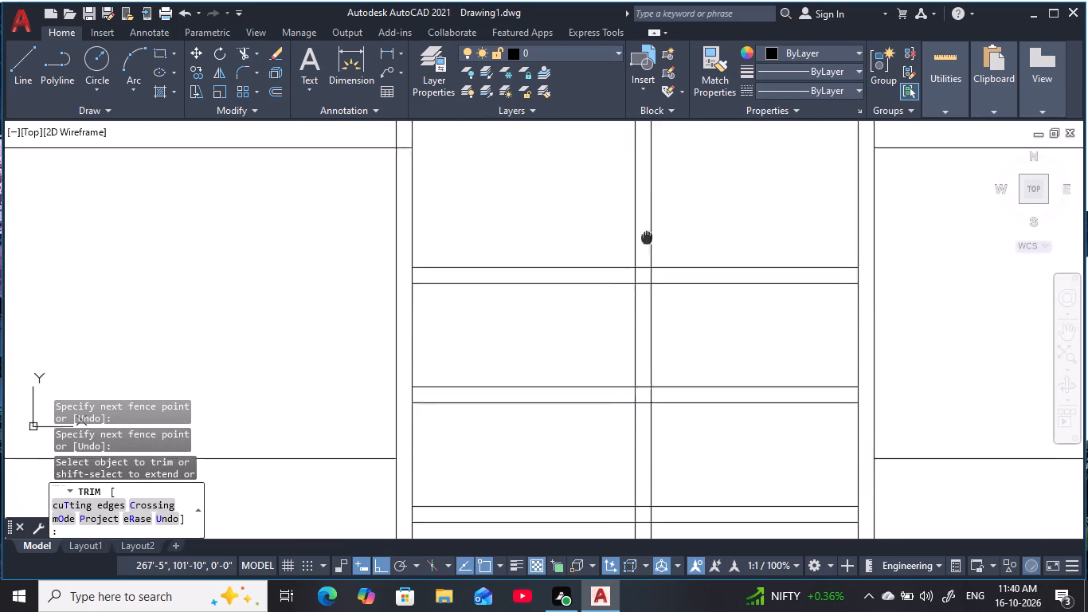
pyautogui.moveTo(648, 236); pyautogui.dragTo(650, 230, button='middle')
pyautogui.scroll(3, 646, 254)
pyautogui.moveTo(653, 232); pyautogui.dragTo(652, 346)
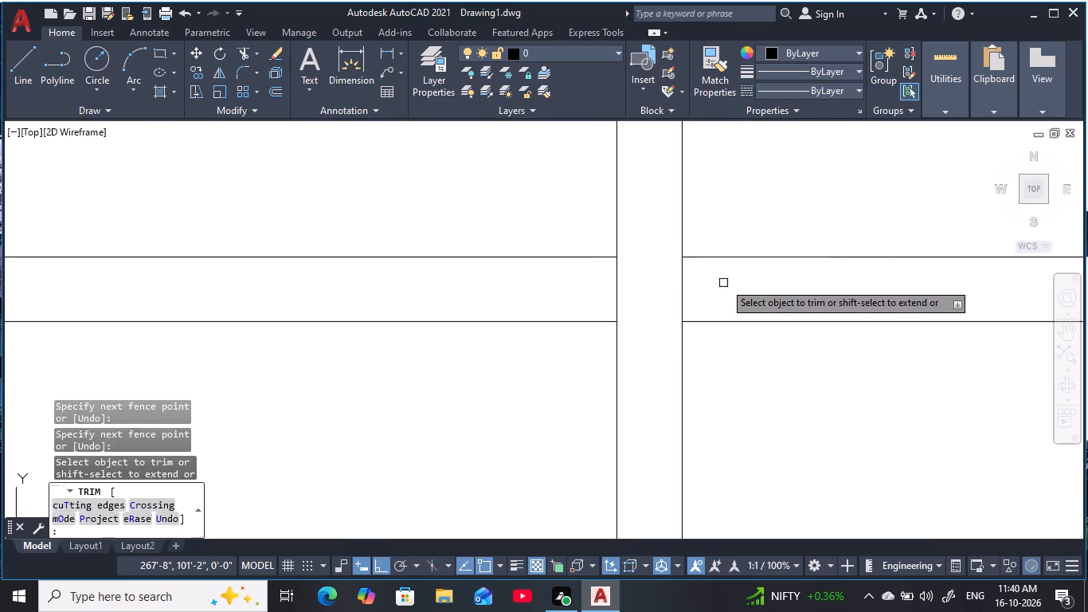
pyautogui.moveTo(726, 282); pyautogui.dragTo(596, 299)
pyautogui.scroll(-6, 688, 315)
# Trim the crossing lines inside the central mullion's intersections with the third and fourth transoms from the top.
pyautogui.moveTo(694, 335); pyautogui.dragTo(716, 237, button='middle')
pyautogui.scroll(1, 715, 261)
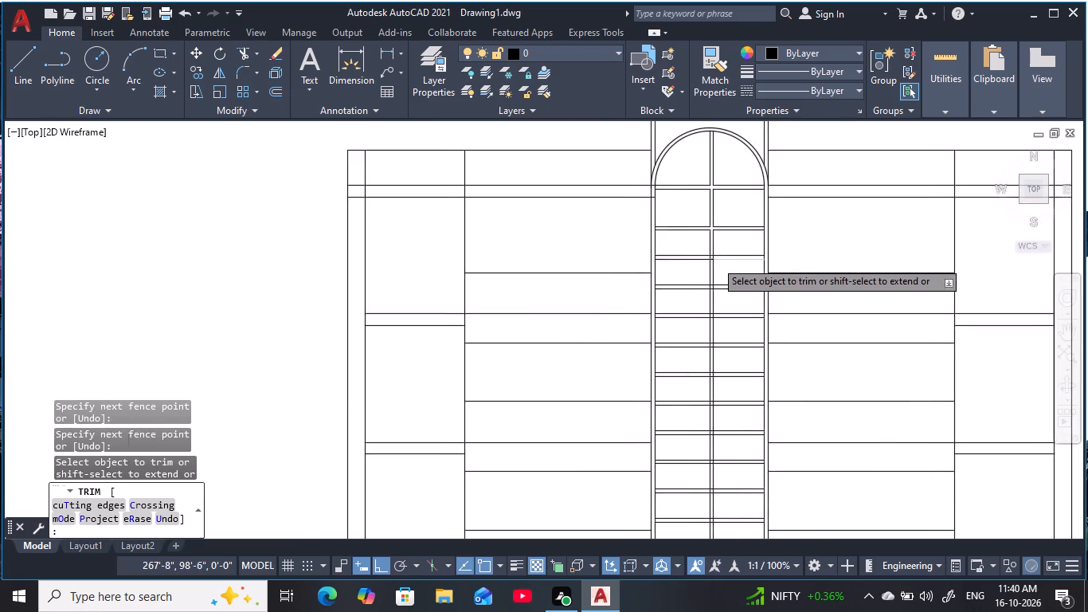
pyautogui.scroll(5, 715, 261)
pyautogui.moveTo(733, 200); pyautogui.dragTo(679, 156)
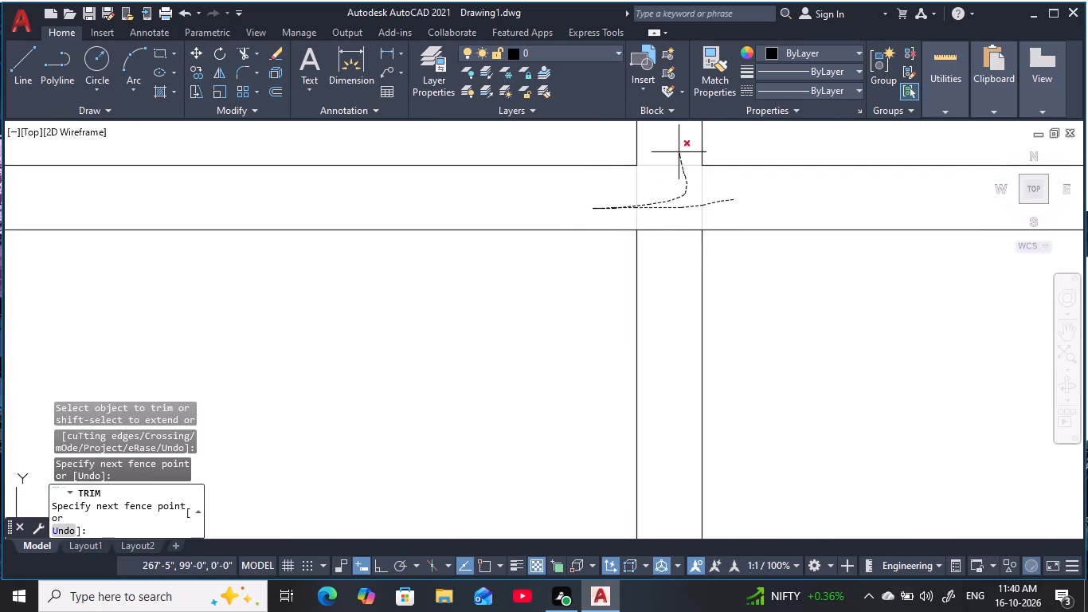
pyautogui.moveTo(679, 156); pyautogui.dragTo(677, 266)
pyautogui.scroll(-5, 679, 273)
pyautogui.scroll(5, 702, 333)
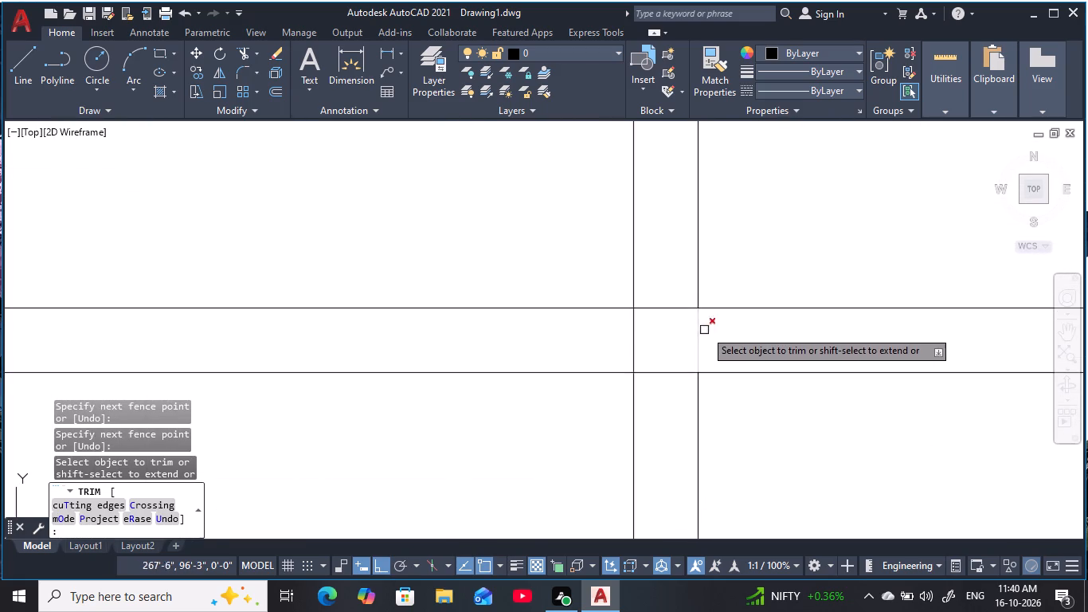
pyautogui.moveTo(733, 329); pyautogui.dragTo(590, 329)
pyautogui.moveTo(655, 269); pyautogui.dragTo(657, 430)
pyautogui.scroll(-3, 692, 428)
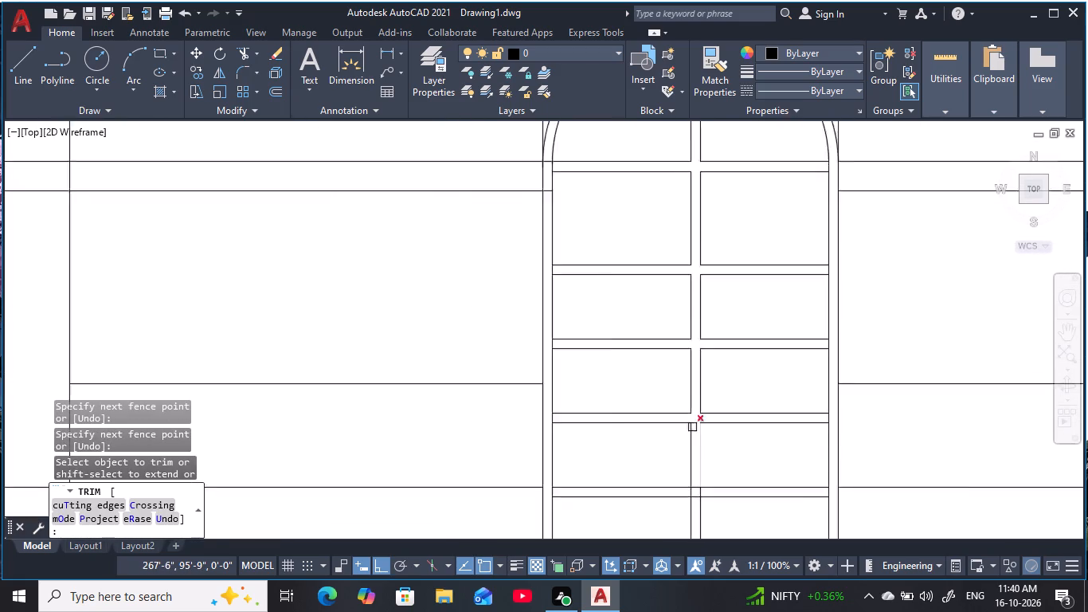
# Trim the crossing lines inside the central mullion's intersections with the fifth and sixth transoms from the top.
pyautogui.scroll(-2, 709, 441)
pyautogui.moveTo(714, 436); pyautogui.dragTo(709, 253, button='middle')
pyautogui.scroll(5, 704, 288)
pyautogui.moveTo(706, 314); pyautogui.dragTo(648, 327)
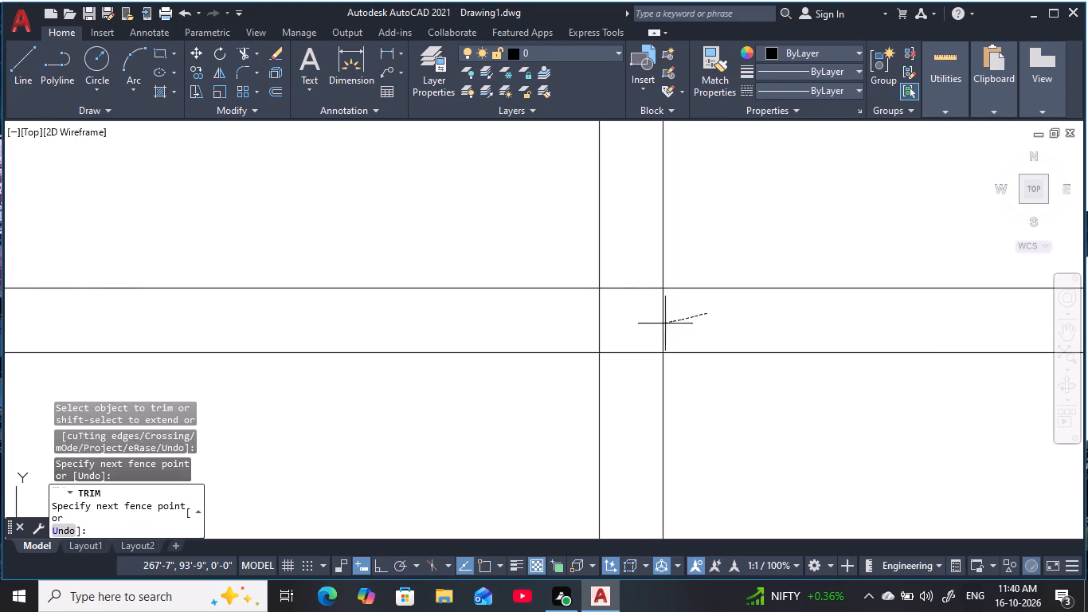
pyautogui.moveTo(648, 327); pyautogui.dragTo(569, 328)
pyautogui.moveTo(638, 247); pyautogui.dragTo(637, 410)
pyautogui.scroll(-4, 679, 412)
pyautogui.moveTo(693, 431); pyautogui.dragTo(691, 336, button='middle')
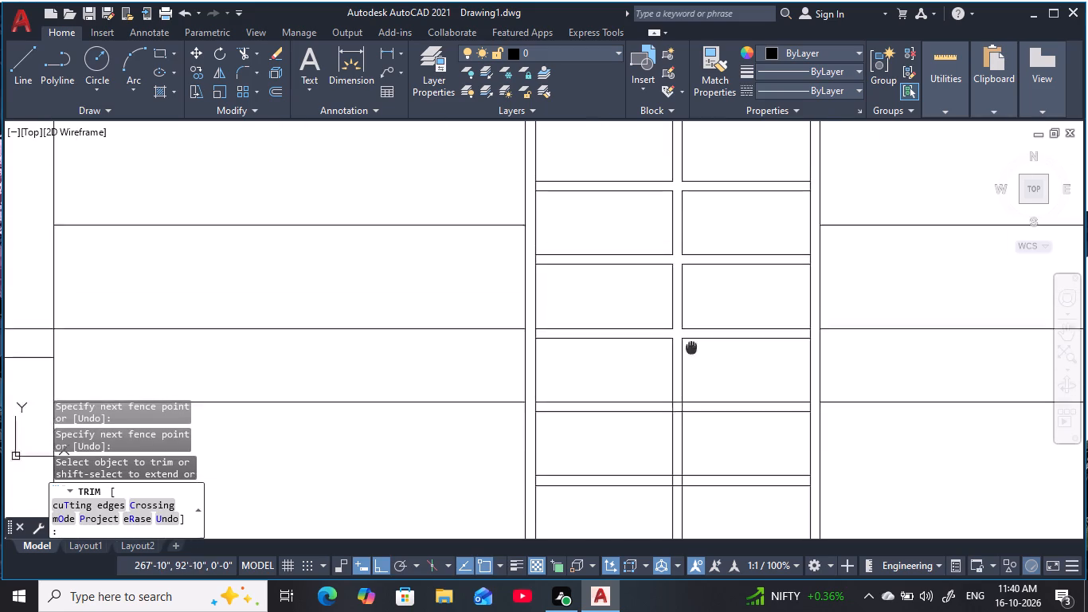
pyautogui.moveTo(691, 336); pyautogui.dragTo(696, 240, button='middle')
pyautogui.scroll(4, 699, 296)
pyautogui.moveTo(676, 261); pyautogui.dragTo(541, 267)
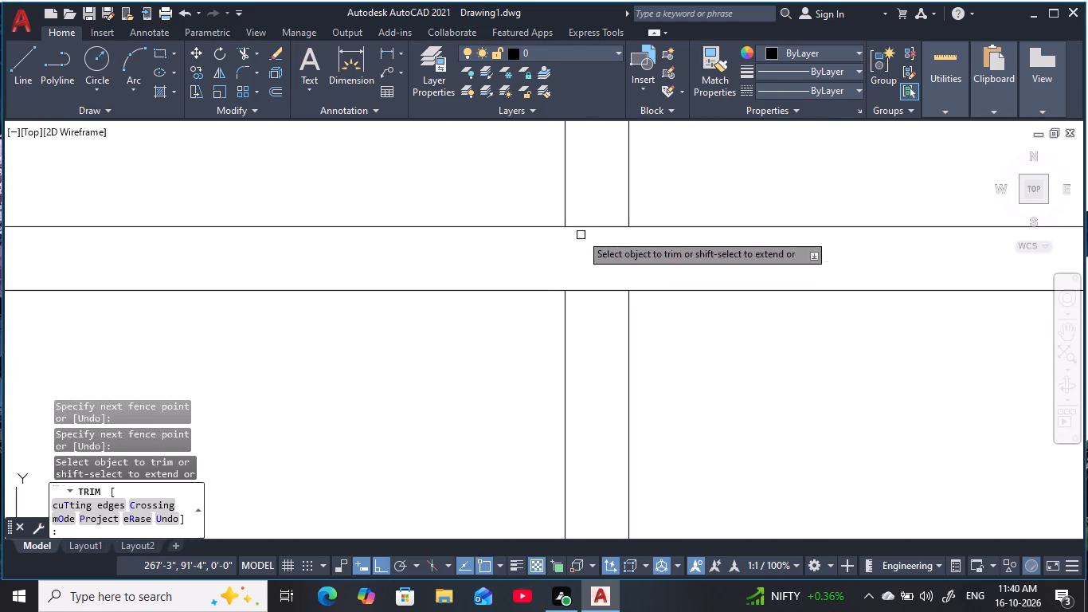
pyautogui.moveTo(591, 192); pyautogui.dragTo(572, 344)
pyautogui.scroll(-4, 647, 376)
pyautogui.moveTo(652, 368); pyautogui.dragTo(657, 222, button='middle')
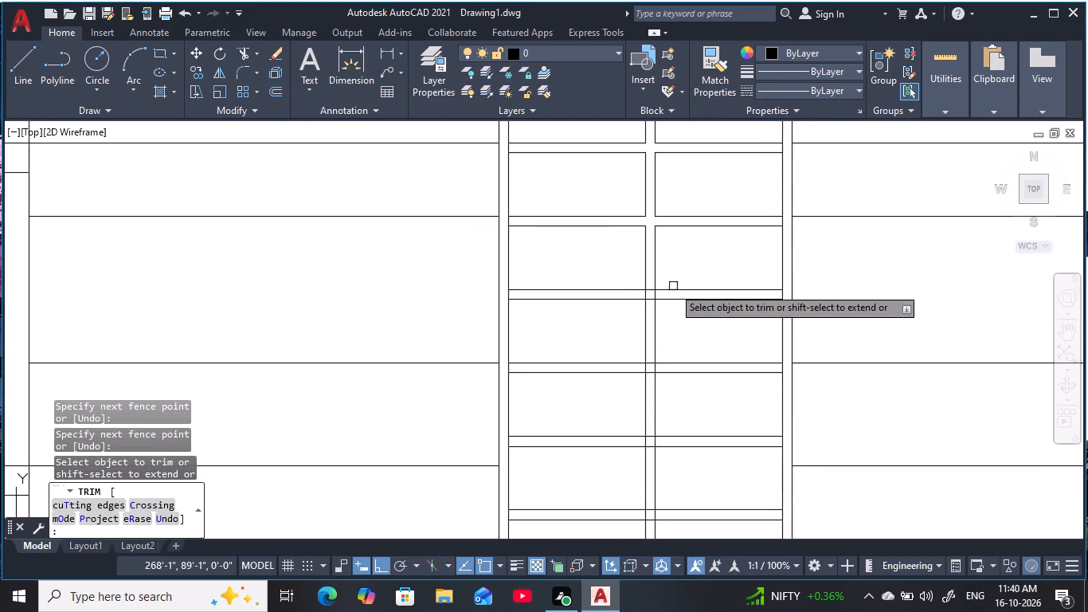
# Trim the crossing lines inside the central mullion's intersections with the seventh and eighth transoms from the top.
pyautogui.scroll(4, 672, 293)
pyautogui.moveTo(643, 307); pyautogui.dragTo(468, 303)
pyautogui.moveTo(534, 224); pyautogui.dragTo(530, 331)
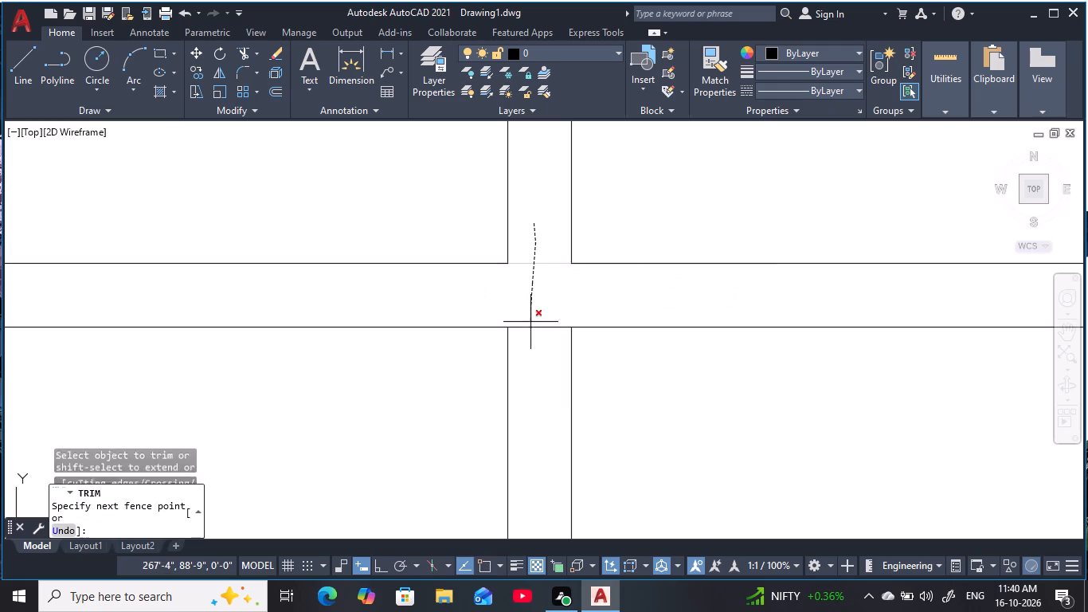
pyautogui.moveTo(530, 331); pyautogui.dragTo(535, 377)
pyautogui.scroll(-4, 592, 404)
pyautogui.moveTo(600, 405); pyautogui.dragTo(648, 214, button='middle')
pyautogui.scroll(5, 655, 281)
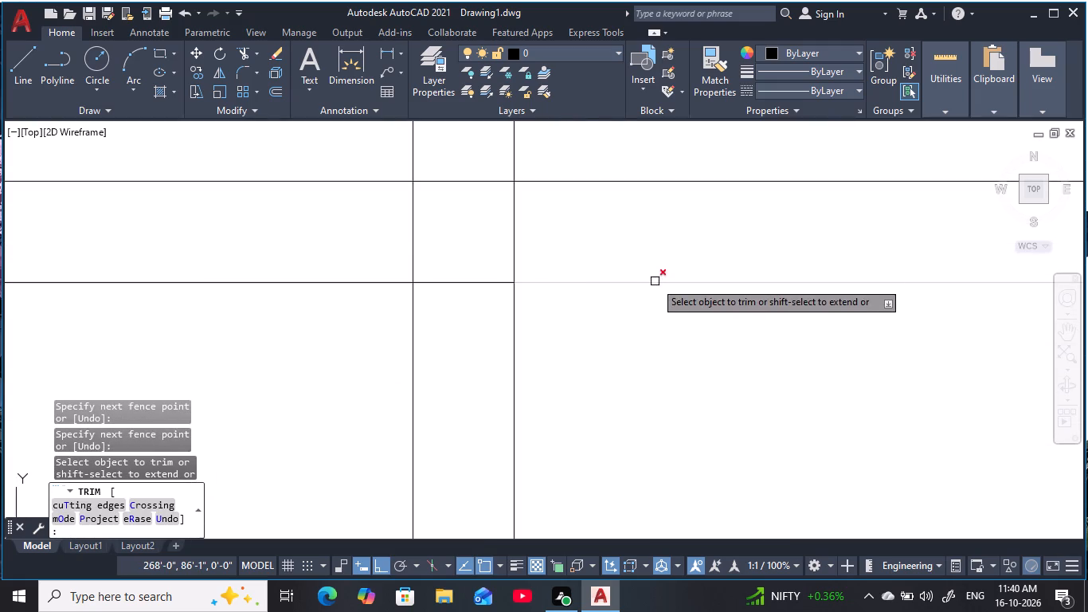
pyautogui.moveTo(573, 234); pyautogui.dragTo(380, 241)
pyautogui.moveTo(468, 153); pyautogui.dragTo(468, 366)
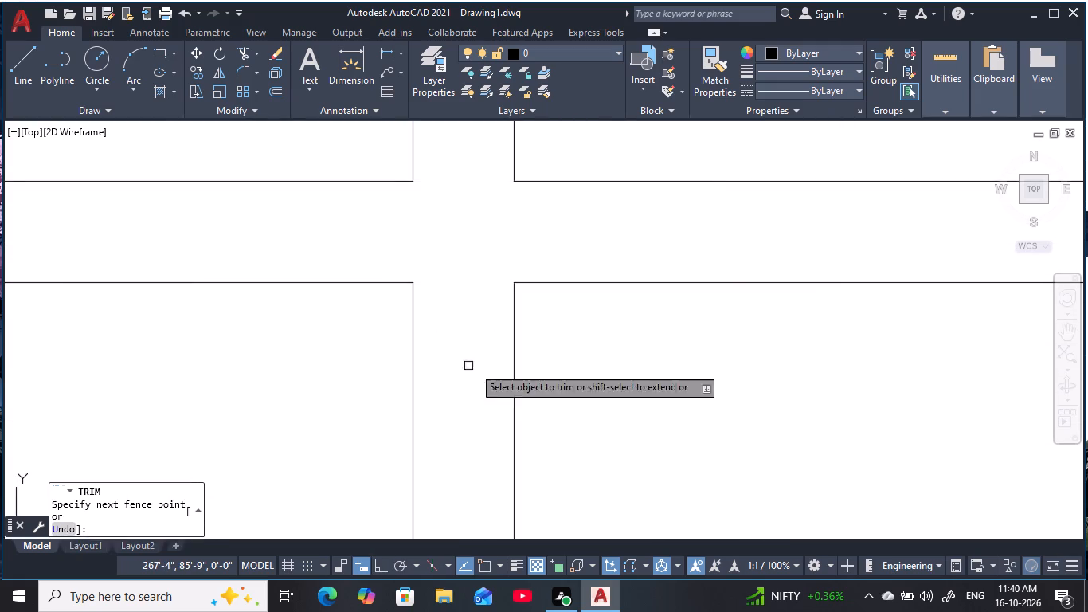
# Trim the crossing lines inside the central mullion's intersections with the ninth and tenth transoms from the top.
pyautogui.scroll(-4, 573, 412)
pyautogui.moveTo(605, 366); pyautogui.dragTo(664, 171, button='middle')
pyautogui.scroll(4, 629, 313)
pyautogui.moveTo(675, 303); pyautogui.dragTo(671, 303)
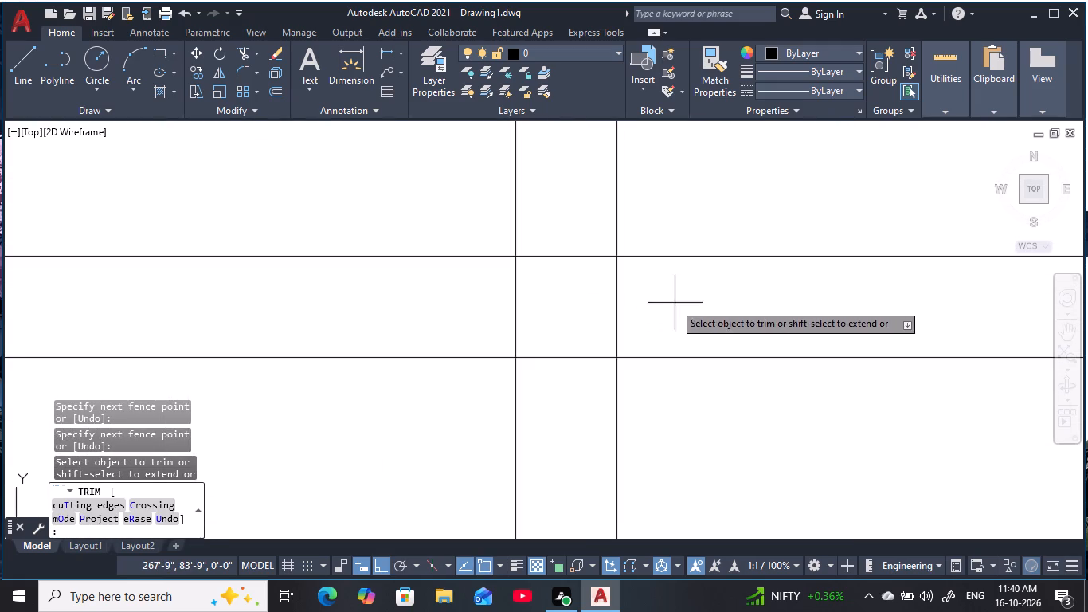
pyautogui.moveTo(671, 303); pyautogui.dragTo(486, 304)
pyautogui.moveTo(561, 207); pyautogui.dragTo(567, 395)
pyautogui.scroll(-3, 610, 454)
pyautogui.moveTo(615, 435); pyautogui.dragTo(612, 362, button='middle')
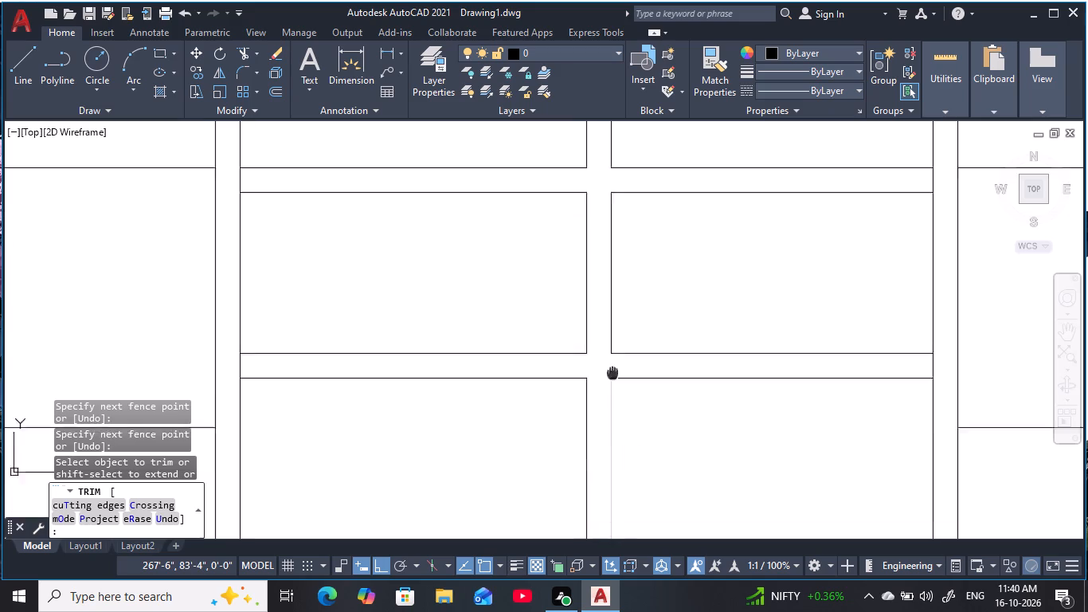
pyautogui.moveTo(612, 362); pyautogui.dragTo(620, 228, button='middle')
pyautogui.moveTo(626, 391); pyautogui.dragTo(609, 296, button='middle')
pyautogui.scroll(3, 602, 300)
pyautogui.moveTo(654, 307); pyautogui.dragTo(626, 310)
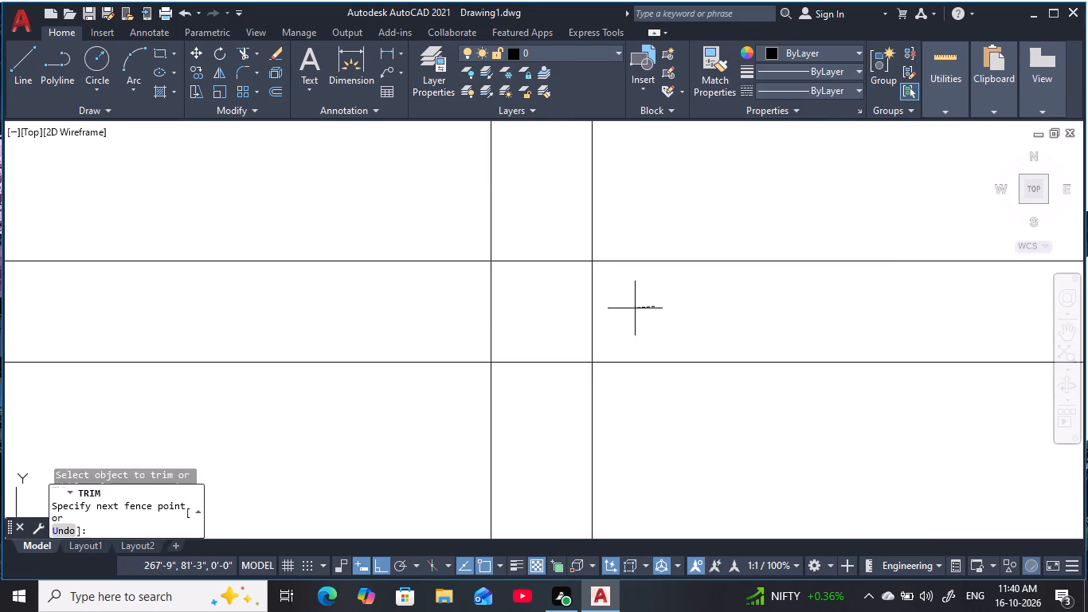
pyautogui.moveTo(626, 310); pyautogui.dragTo(474, 324)
pyautogui.moveTo(556, 222); pyautogui.dragTo(558, 429)
# Trim the crossing lines inside the central mullion's intersections with the eleventh and twelfth transoms from the top.
pyautogui.scroll(-4, 605, 441)
pyautogui.moveTo(648, 415); pyautogui.dragTo(682, 280, button='middle')
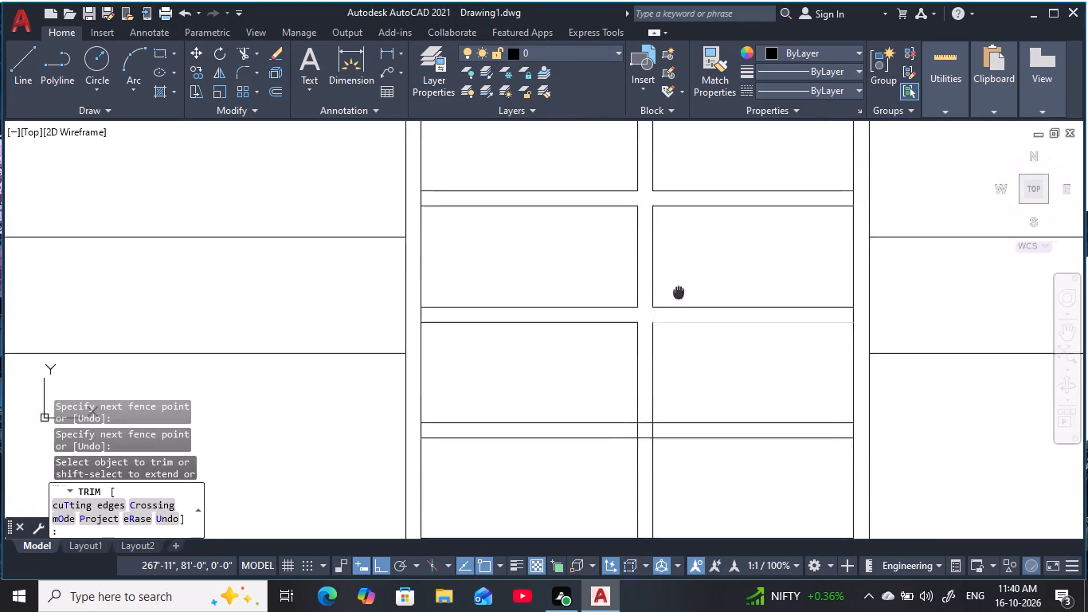
pyautogui.moveTo(682, 280); pyautogui.dragTo(735, 124, button='middle')
pyautogui.scroll(4, 734, 260)
pyautogui.moveTo(648, 183); pyautogui.dragTo(429, 202)
pyautogui.scroll(-1, 557, 189)
pyautogui.moveTo(560, 190); pyautogui.dragTo(610, 245, button='middle')
pyautogui.moveTo(596, 155); pyautogui.dragTo(602, 344)
pyautogui.scroll(-3, 658, 406)
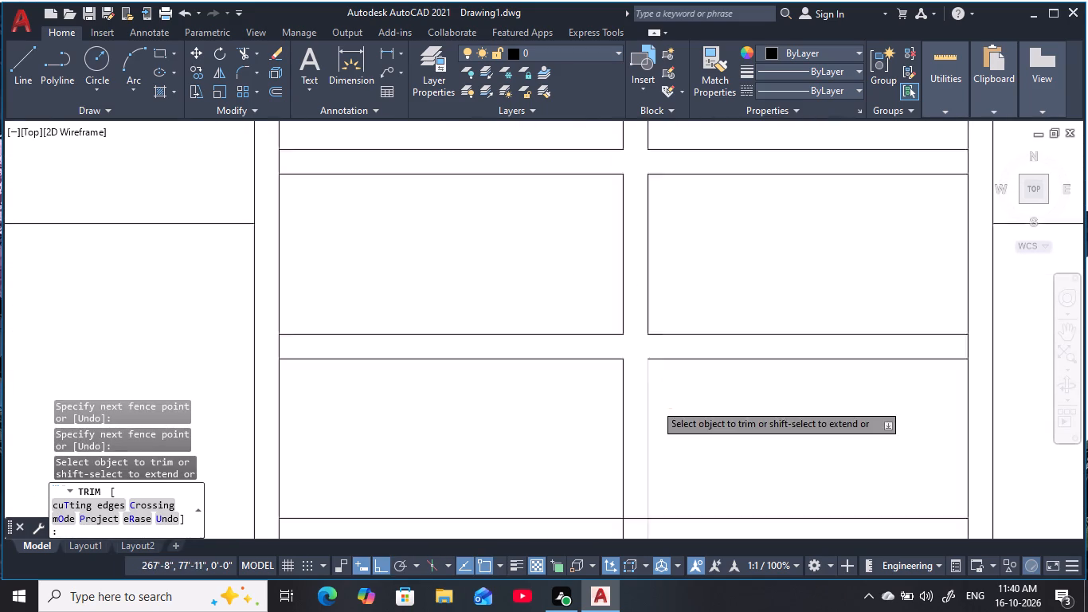
pyautogui.scroll(-1, 663, 425)
pyautogui.moveTo(664, 423); pyautogui.dragTo(650, 207, button='middle')
pyautogui.scroll(5, 634, 265)
pyautogui.moveTo(691, 201); pyautogui.dragTo(675, 284, button='middle')
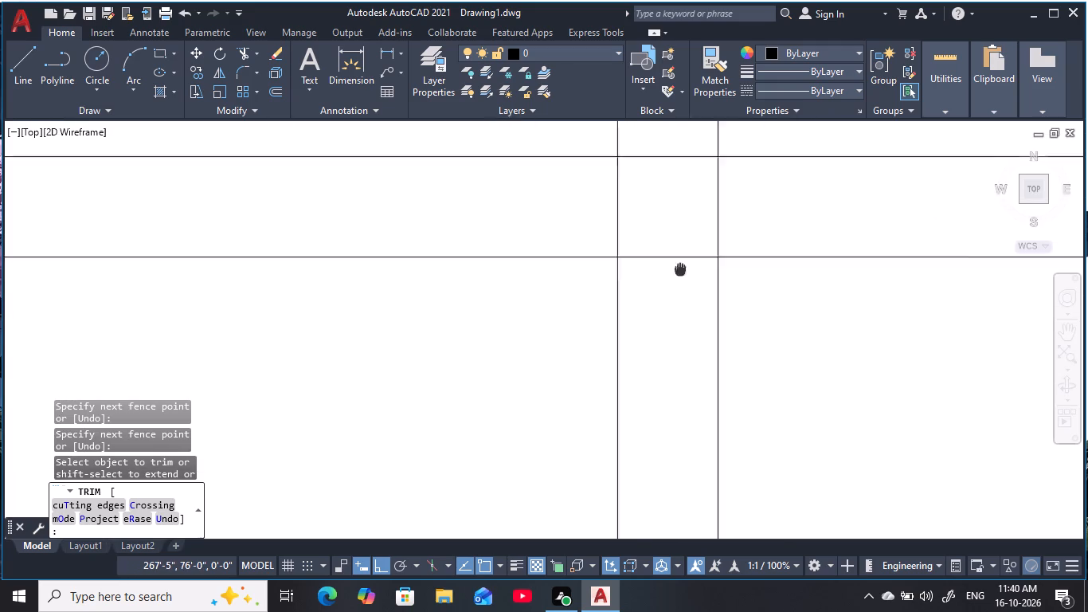
pyautogui.moveTo(675, 284); pyautogui.dragTo(660, 336, button='middle')
pyautogui.moveTo(743, 282); pyautogui.dragTo(504, 296)
pyautogui.moveTo(619, 186); pyautogui.dragTo(623, 404)
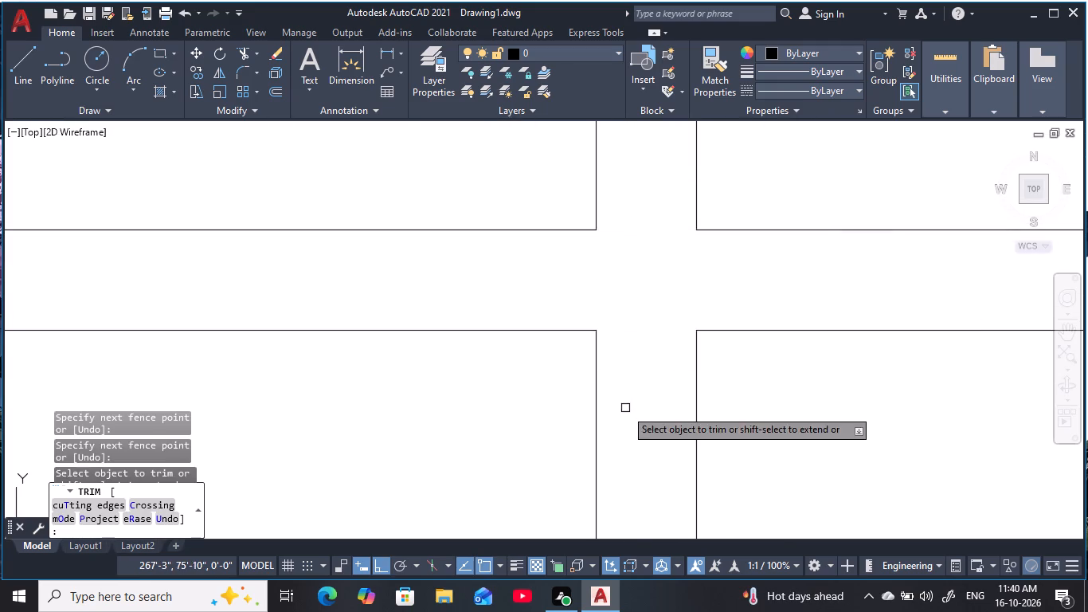
# Trim the crossing lines inside the central mullion's intersections with the thirteenth and fourteenth transoms from the top.
pyautogui.scroll(-4, 641, 441)
pyautogui.moveTo(645, 436); pyautogui.dragTo(636, 200, button='middle')
pyautogui.scroll(4, 635, 308)
pyautogui.moveTo(754, 240); pyautogui.dragTo(735, 243)
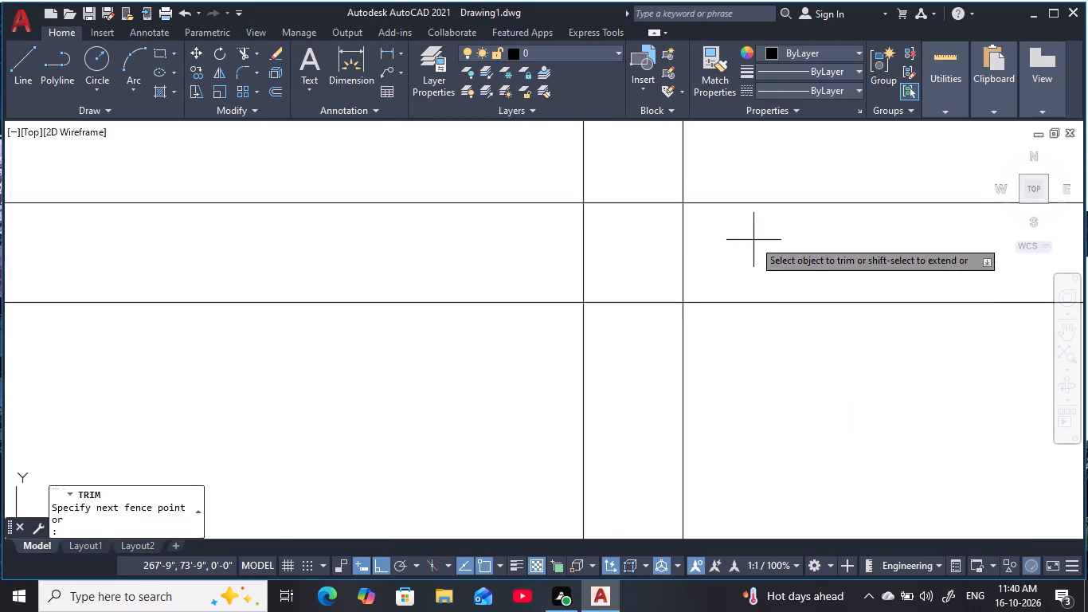
pyautogui.moveTo(735, 243); pyautogui.dragTo(530, 266)
pyautogui.moveTo(621, 159); pyautogui.dragTo(620, 371)
pyautogui.scroll(-5, 647, 410)
pyautogui.moveTo(677, 429); pyautogui.dragTo(679, 219, button='middle')
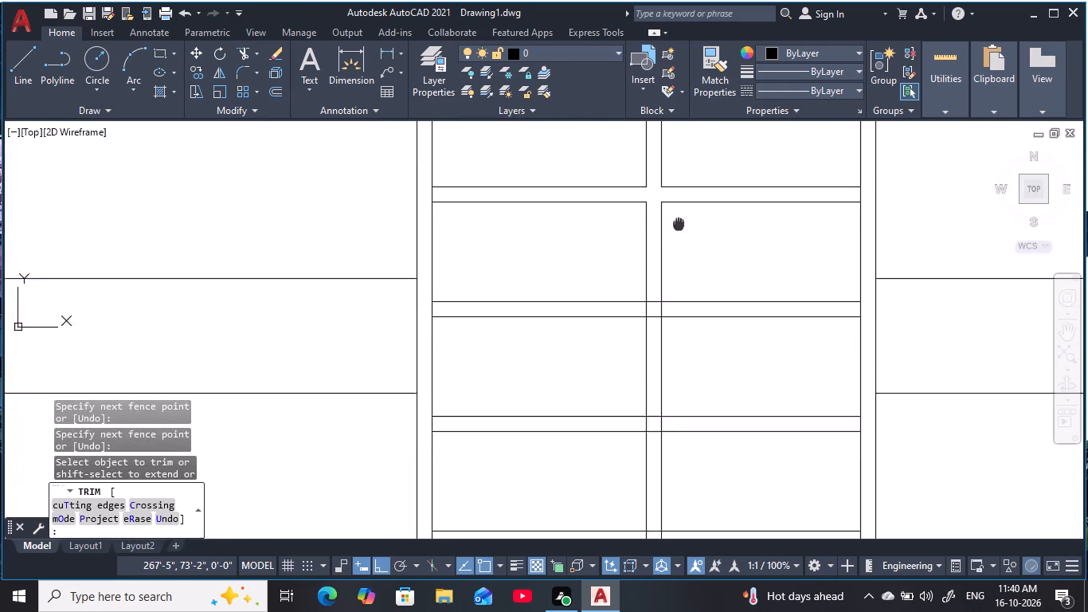
pyautogui.moveTo(679, 219); pyautogui.dragTo(679, 224, button='middle')
pyautogui.scroll(4, 673, 317)
pyautogui.moveTo(639, 234); pyautogui.dragTo(440, 253)
pyautogui.moveTo(523, 157); pyautogui.dragTo(525, 164)
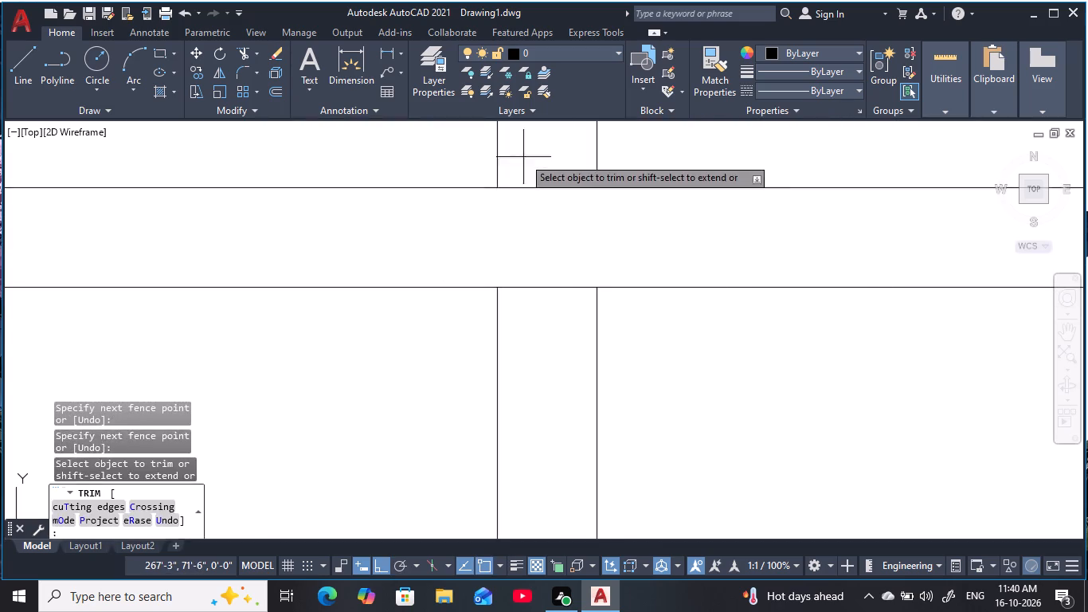
pyautogui.moveTo(525, 164); pyautogui.dragTo(545, 339)
# Trim the crossing lines inside the central mullion's intersections with the fifteenth and sixteenth transoms from the top.
pyautogui.scroll(-4, 585, 377)
pyautogui.moveTo(589, 377); pyautogui.dragTo(630, 174, button='middle')
pyautogui.scroll(4, 637, 267)
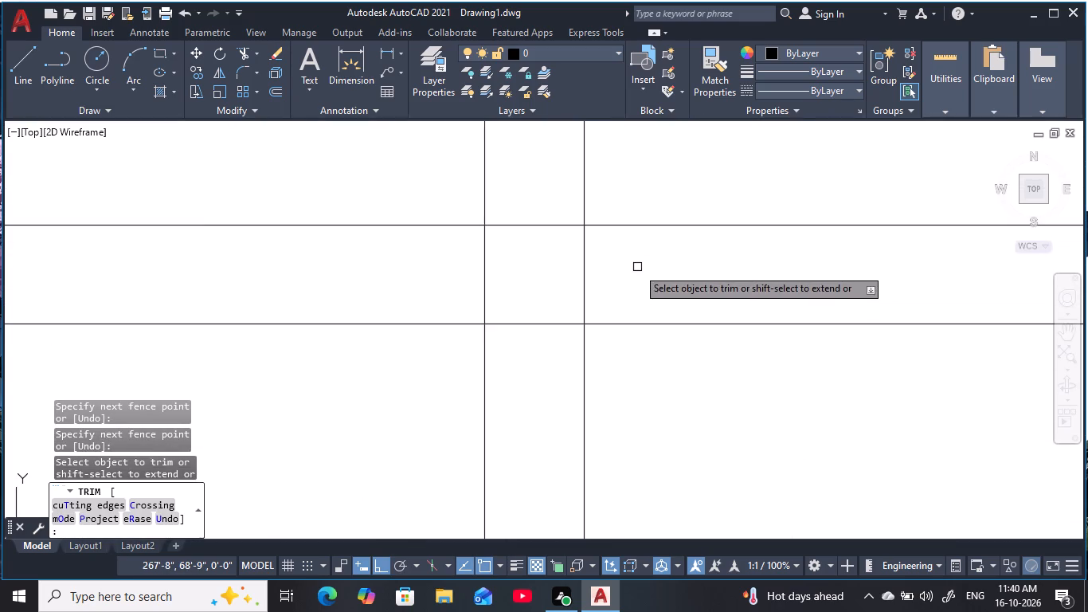
pyautogui.moveTo(646, 271); pyautogui.dragTo(403, 278)
pyautogui.moveTo(536, 171); pyautogui.dragTo(541, 366)
pyautogui.scroll(-4, 566, 422)
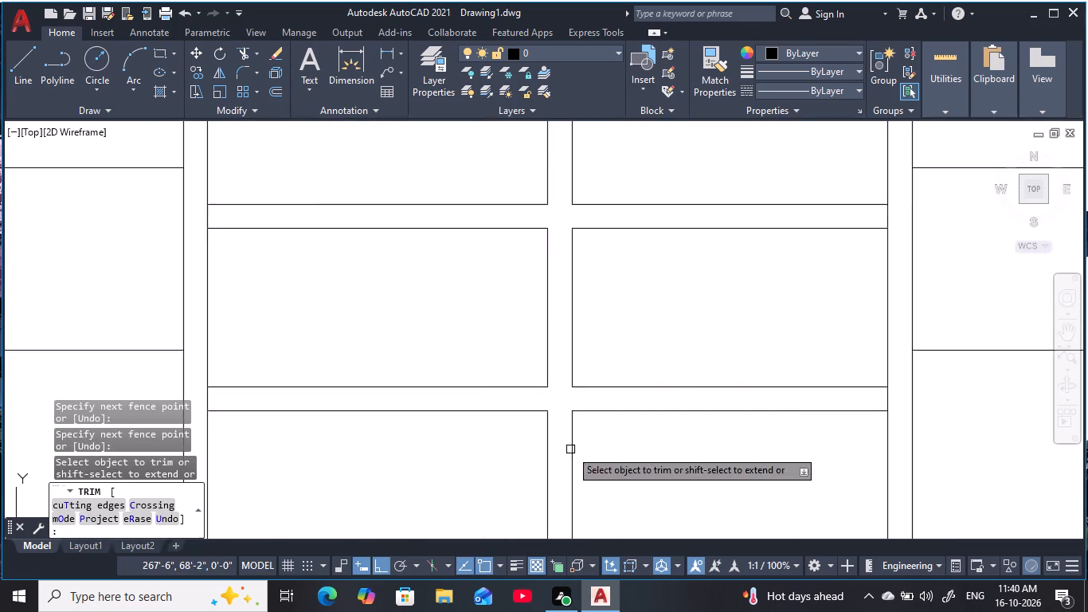
pyautogui.moveTo(569, 403); pyautogui.dragTo(613, 195, button='middle')
pyautogui.scroll(4, 620, 335)
pyautogui.moveTo(615, 267); pyautogui.dragTo(445, 288)
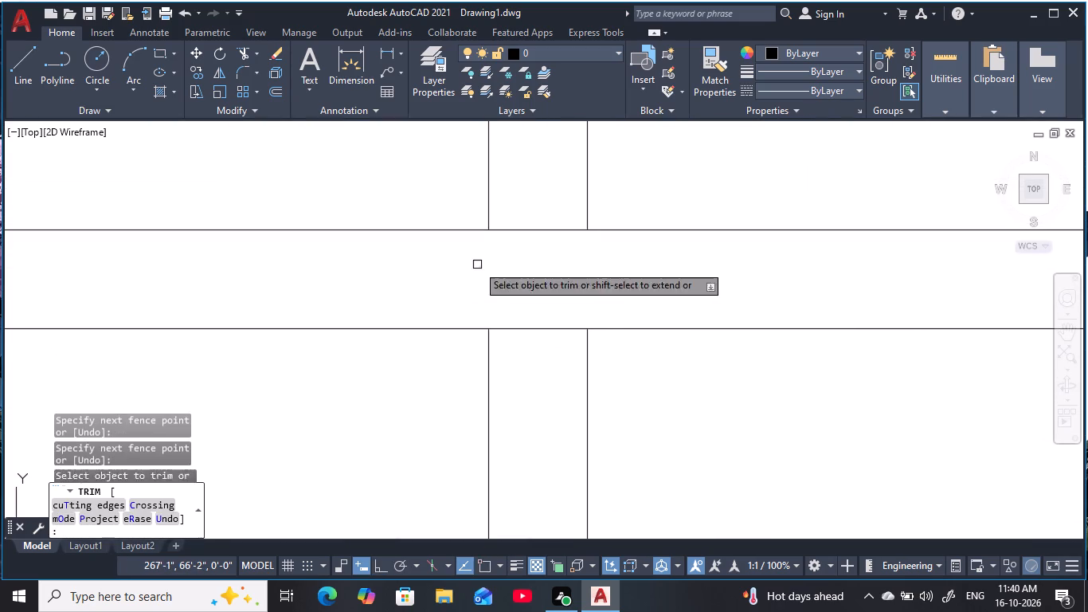
pyautogui.moveTo(527, 191); pyautogui.dragTo(521, 395)
# Trim the crossing lines inside the central mullion's intersections with the seventeenth and eighteenth transoms from the top.
pyautogui.scroll(-3, 560, 449)
pyautogui.moveTo(564, 457); pyautogui.dragTo(591, 174, button='middle')
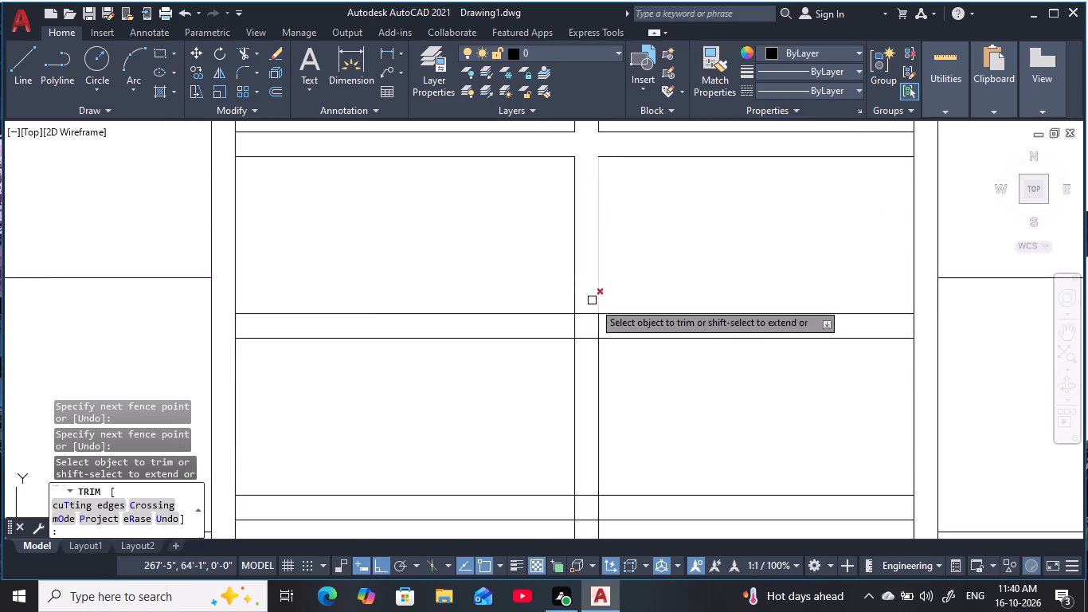
pyautogui.scroll(-1, 595, 311)
pyautogui.scroll(4, 596, 321)
pyautogui.moveTo(671, 307); pyautogui.dragTo(471, 322)
pyautogui.moveTo(561, 210); pyautogui.dragTo(547, 423)
pyautogui.scroll(-5, 591, 457)
pyautogui.moveTo(601, 465); pyautogui.dragTo(620, 198, button='middle')
pyautogui.scroll(3, 626, 260)
pyautogui.moveTo(636, 229); pyautogui.dragTo(605, 238)
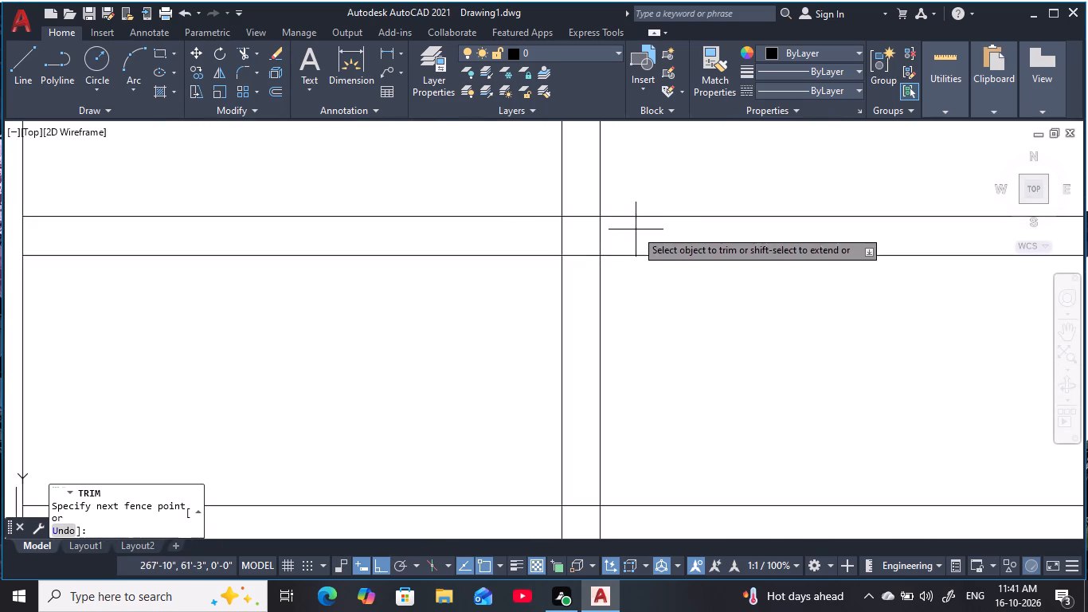
pyautogui.moveTo(605, 238); pyautogui.dragTo(519, 245)
pyautogui.scroll(3, 559, 229)
pyautogui.moveTo(632, 142); pyautogui.dragTo(606, 410)
# Trim the crossing mullion and upper transom lines at the bottom transom, plus the mullion stubs extending below it.
pyautogui.scroll(-4, 677, 450)
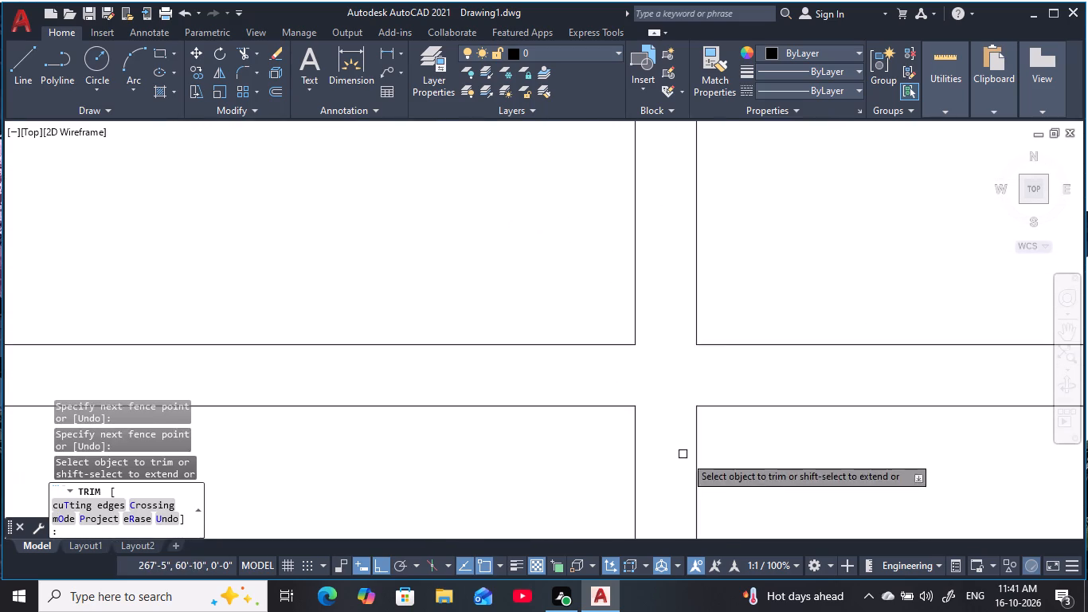
pyautogui.moveTo(687, 435); pyautogui.dragTo(573, 157, button='middle')
pyautogui.scroll(3, 552, 347)
pyautogui.moveTo(742, 271); pyautogui.dragTo(699, 271)
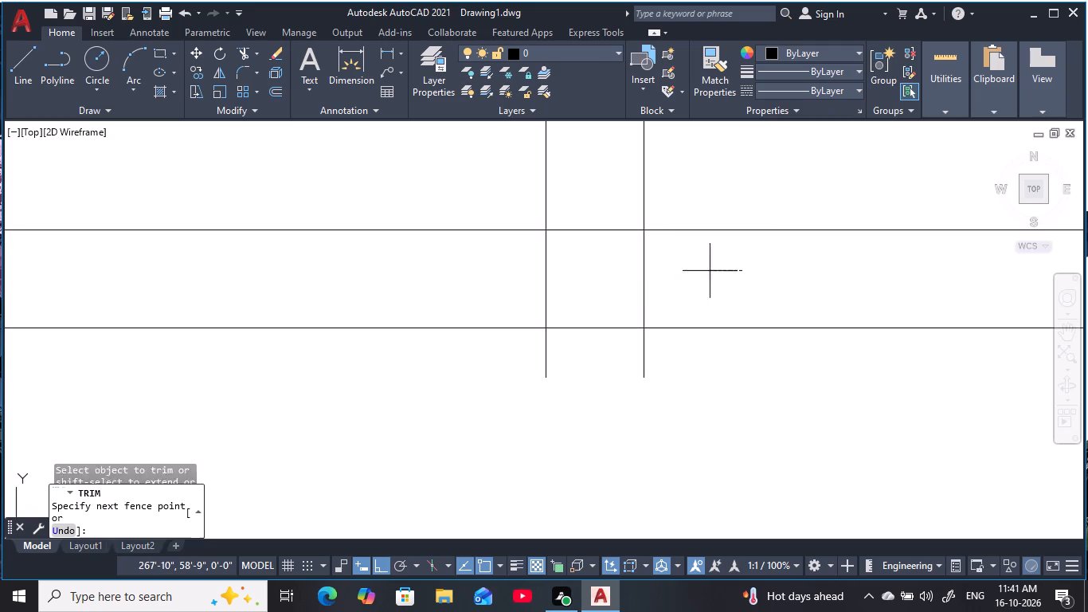
pyautogui.moveTo(699, 271); pyautogui.dragTo(473, 280)
pyautogui.moveTo(591, 194); pyautogui.dragTo(591, 284)
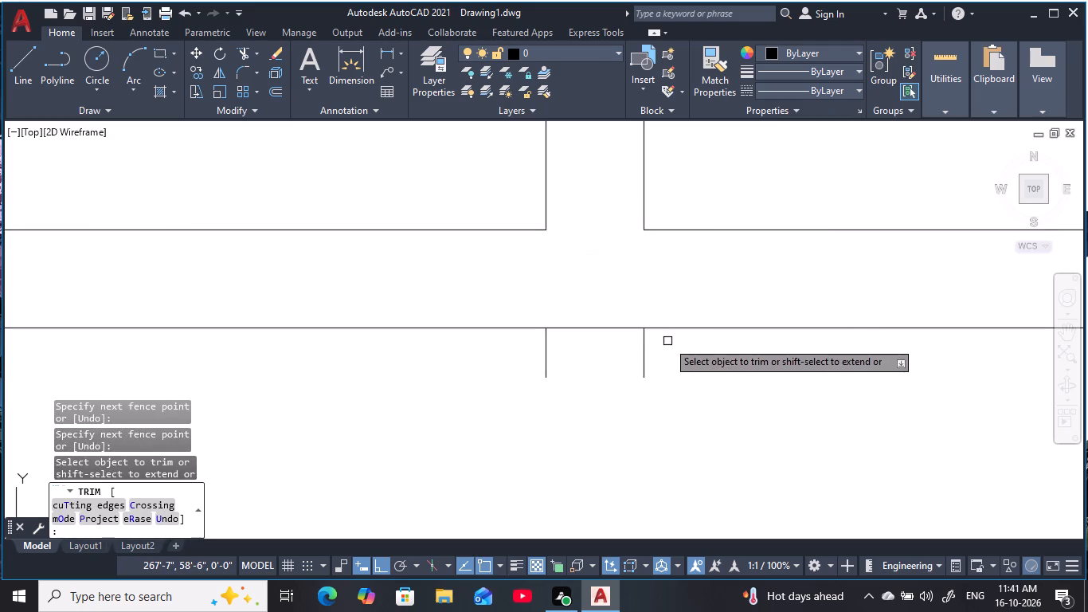
pyautogui.moveTo(667, 341); pyautogui.dragTo(463, 358)
pyautogui.scroll(-4, 486, 359)
pyautogui.moveTo(487, 362); pyautogui.dragTo(572, 422, button='middle')
pyautogui.scroll(-3, 475, 378)
pyautogui.moveTo(469, 354); pyautogui.dragTo(494, 459, button='middle')
pyautogui.scroll(-2, 486, 345)
pyautogui.moveTo(479, 336); pyautogui.dragTo(537, 449, button='middle')
pyautogui.press('Escape')
pyautogui.press('Escape')
pyautogui.press('Escape')
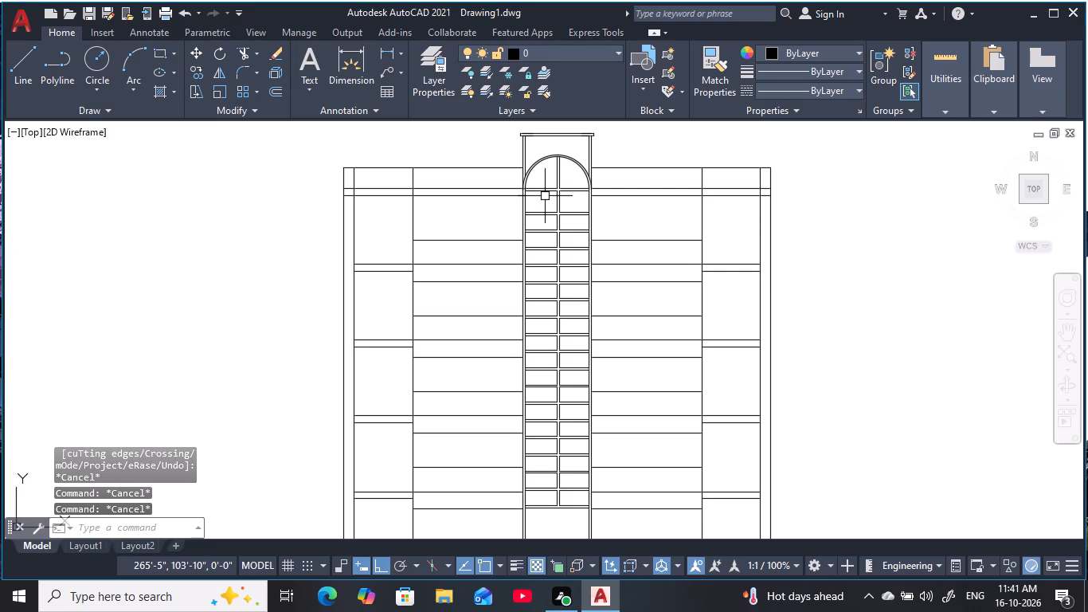
pyautogui.press('Escape')
pyautogui.press('Escape')
pyautogui.press('Escape')
pyautogui.press('Escape')
pyautogui.press('Escape')
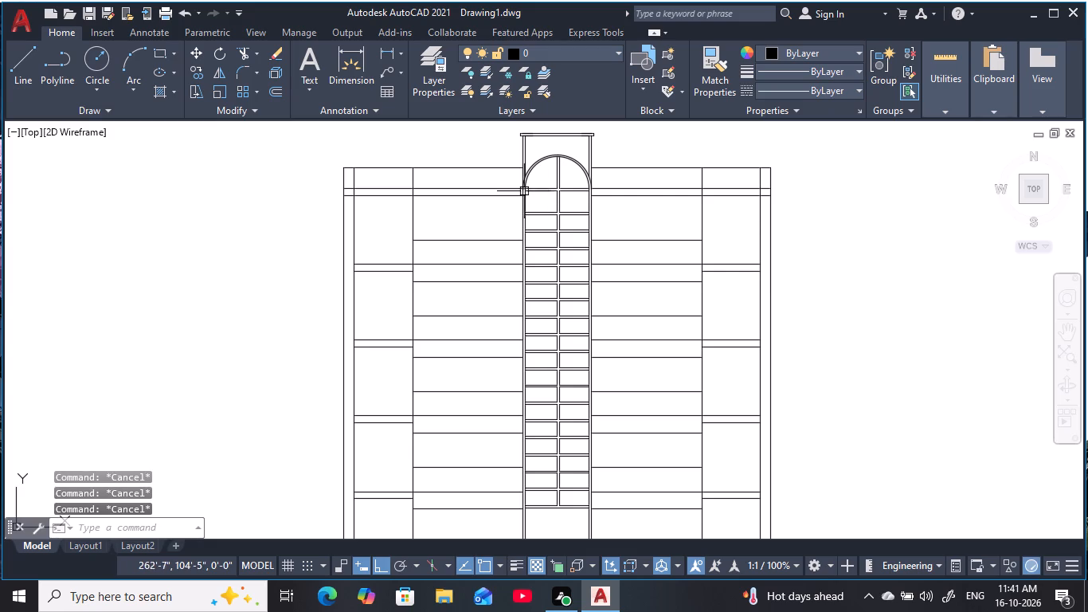
# Examine the arch's left base where it meets the central bay's jamb and the horizontal band lines.
pyautogui.scroll(2, 577, 195)
pyautogui.moveTo(566, 237); pyautogui.dragTo(578, 357, button='middle')
pyautogui.scroll(1, 565, 238)
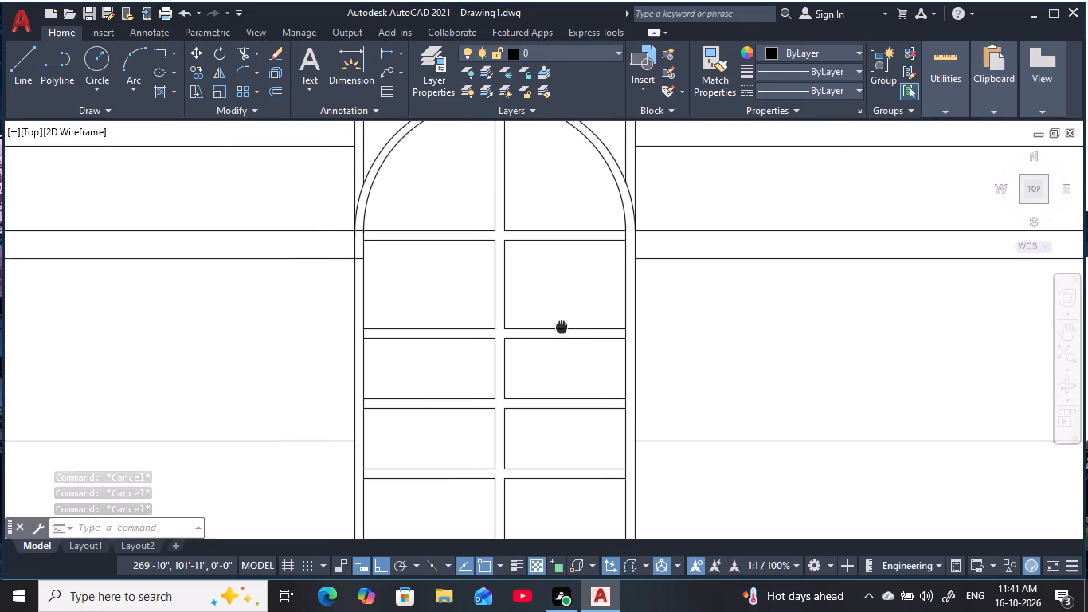
pyautogui.moveTo(578, 357); pyautogui.dragTo(592, 380, button='middle')
pyautogui.scroll(3, 406, 268)
pyautogui.scroll(-2, 410, 270)
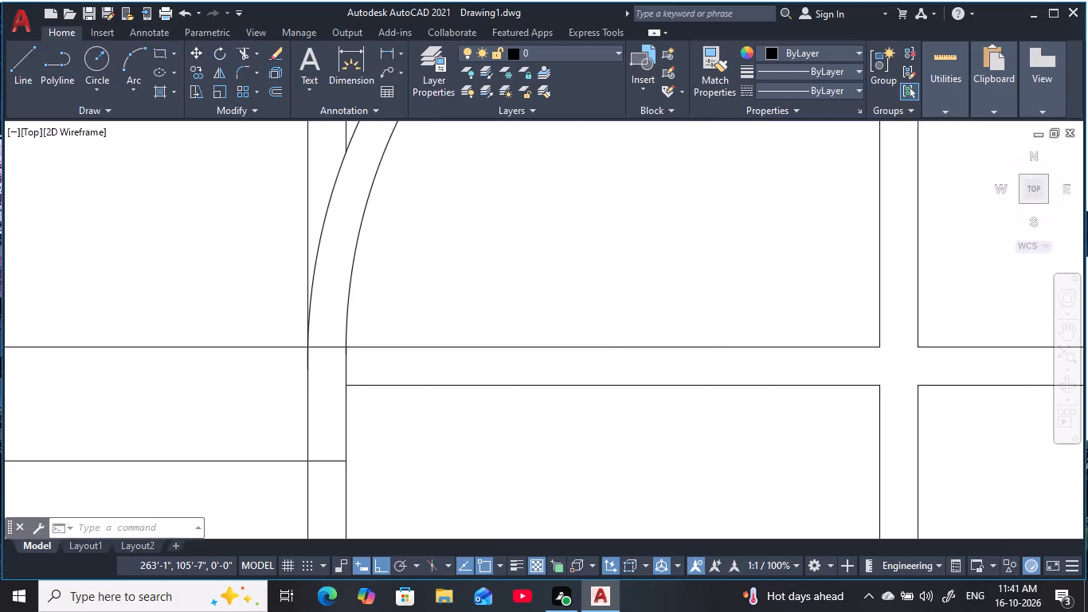
pyautogui.scroll(-3, 410, 270)
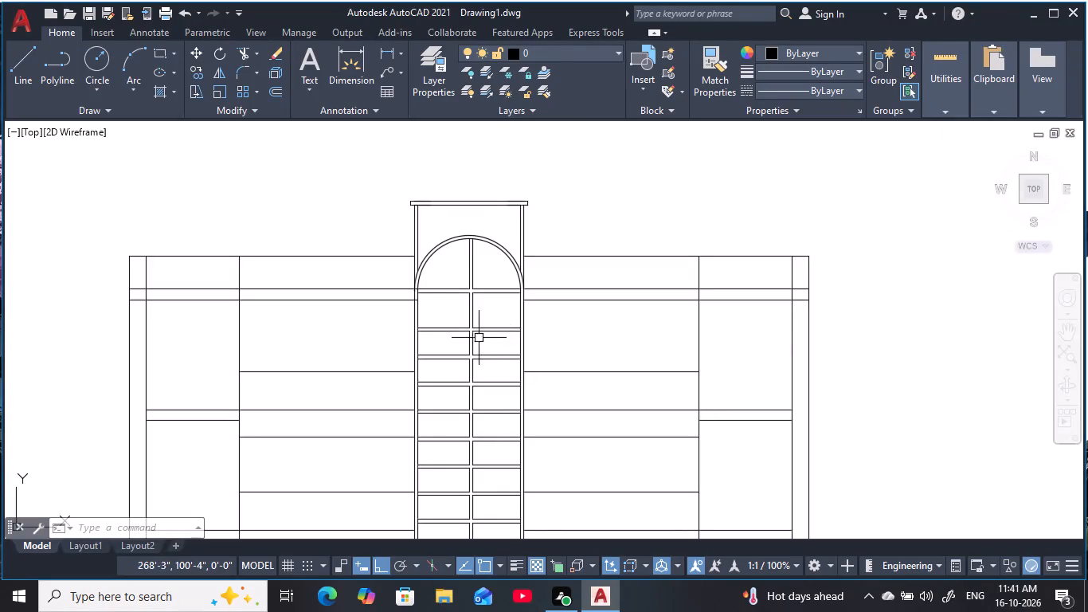
# Trim the two upper band lines where they cross the narrow outer strip at the elevation's left end.
pyautogui.moveTo(207, 375); pyautogui.dragTo(226, 363, button='middle')
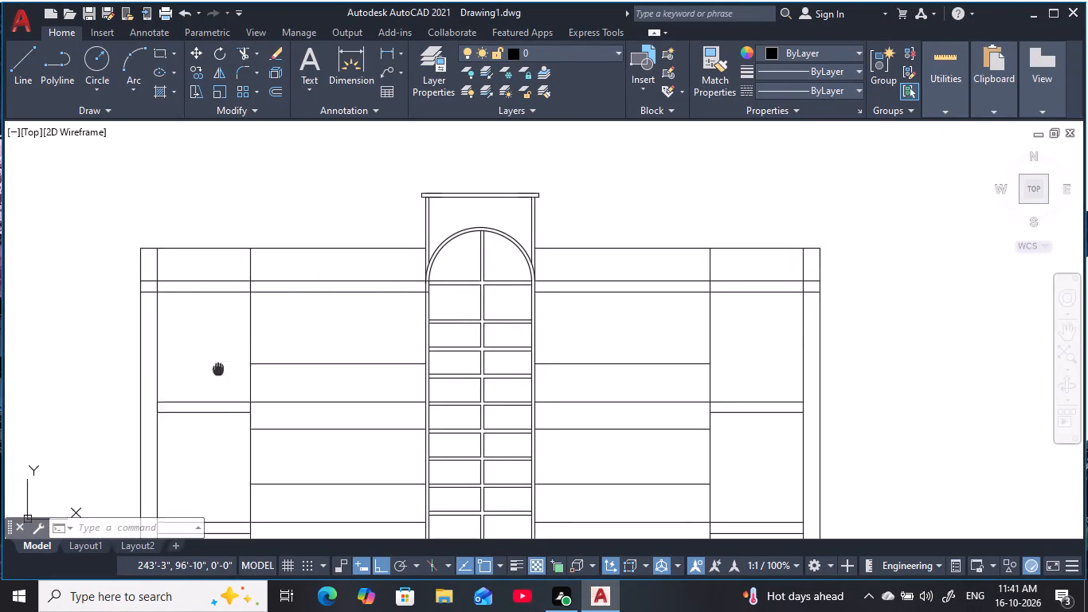
pyautogui.moveTo(226, 363); pyautogui.dragTo(469, 294, button='middle')
pyautogui.scroll(3, 398, 198)
pyautogui.moveTo(401, 193); pyautogui.dragTo(377, 272, button='middle')
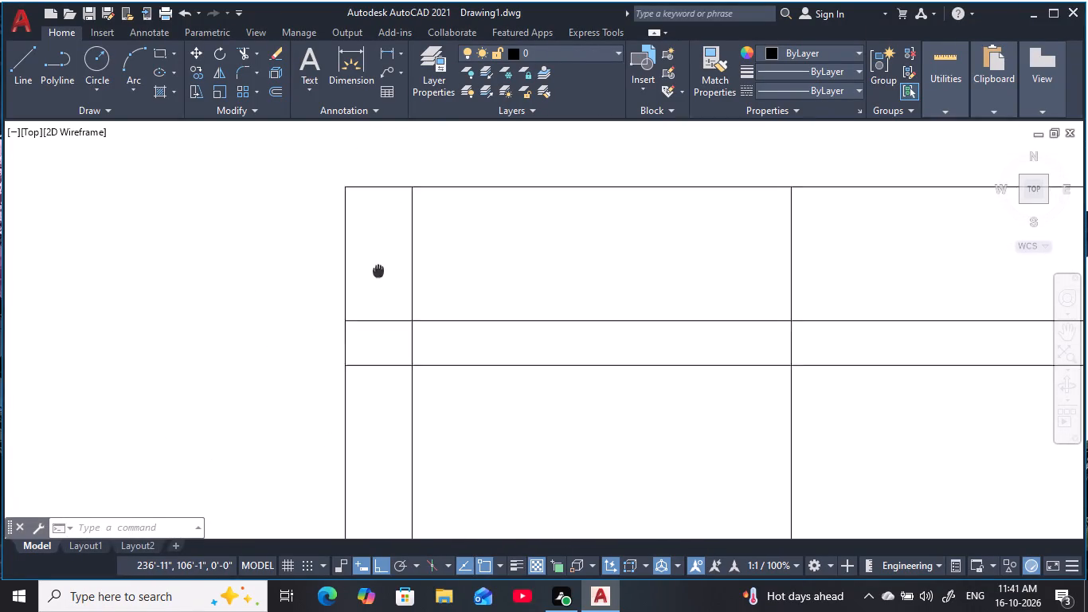
pyautogui.moveTo(377, 272); pyautogui.dragTo(366, 284, button='middle')
pyautogui.press('Escape')
pyautogui.scroll(1, 366, 285)
pyautogui.press('Escape')
pyautogui.write('TR')
pyautogui.press('space')
pyautogui.moveTo(372, 277); pyautogui.dragTo(335, 437)
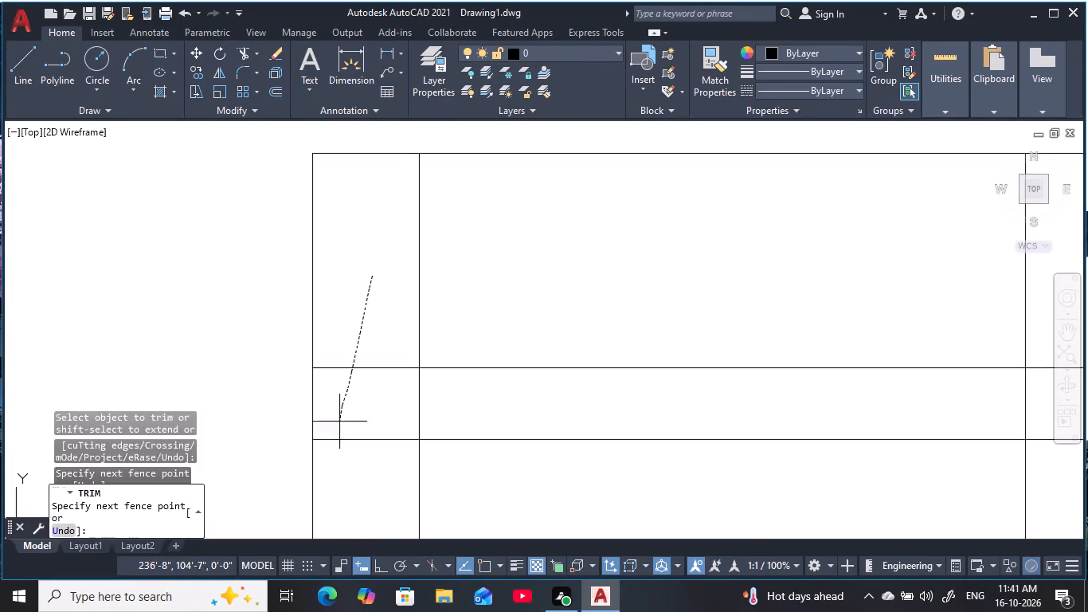
pyautogui.moveTo(342, 376); pyautogui.dragTo(340, 485)
# Trim the two upper band lines where they cross the narrow outer strip at the elevation's right end.
pyautogui.scroll(-5, 452, 487)
pyautogui.moveTo(548, 491); pyautogui.dragTo(233, 381, button='middle')
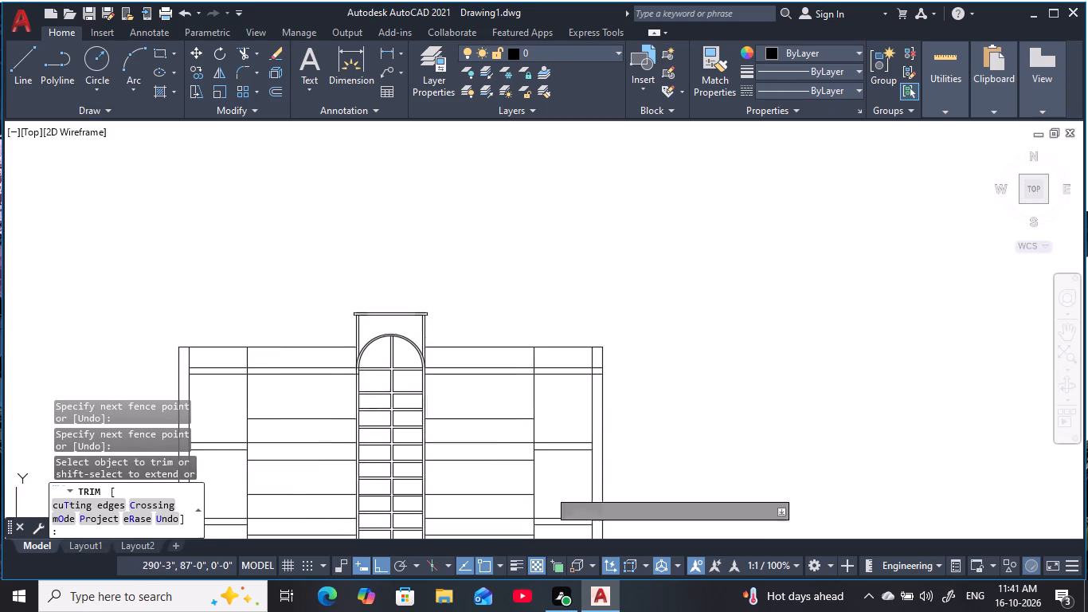
pyautogui.scroll(5, 605, 368)
pyautogui.moveTo(531, 380); pyautogui.dragTo(535, 530)
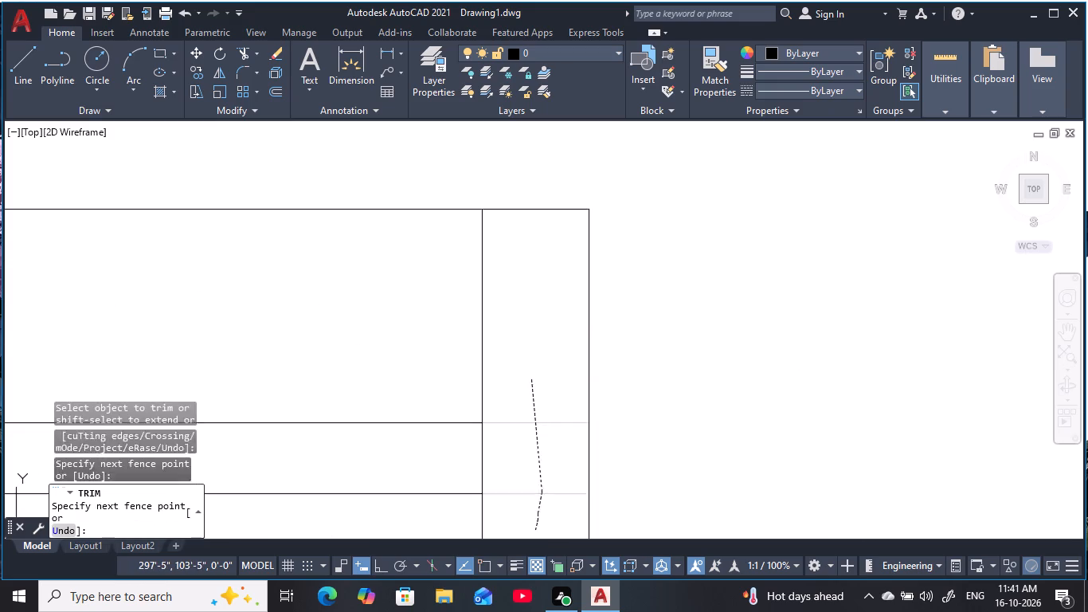
pyautogui.scroll(-5, 609, 499)
pyautogui.moveTo(616, 482); pyautogui.dragTo(672, 363, button='middle')
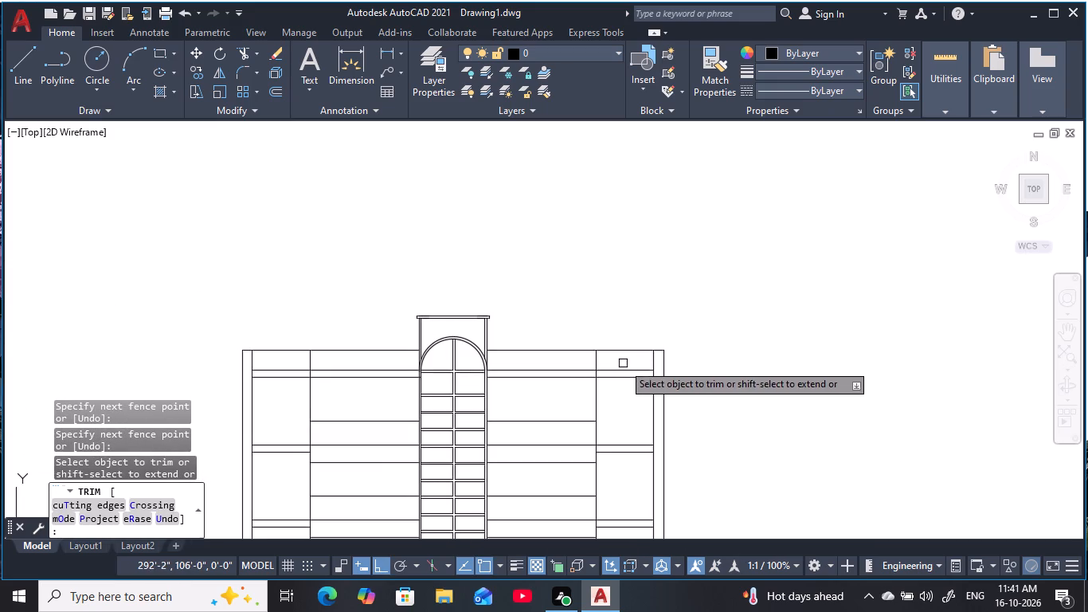
pyautogui.press('Escape')
pyautogui.press('Escape')
pyautogui.press('Escape')
pyautogui.press('Escape')
pyautogui.press('Escape')
pyautogui.press('Escape')
pyautogui.press('Escape')
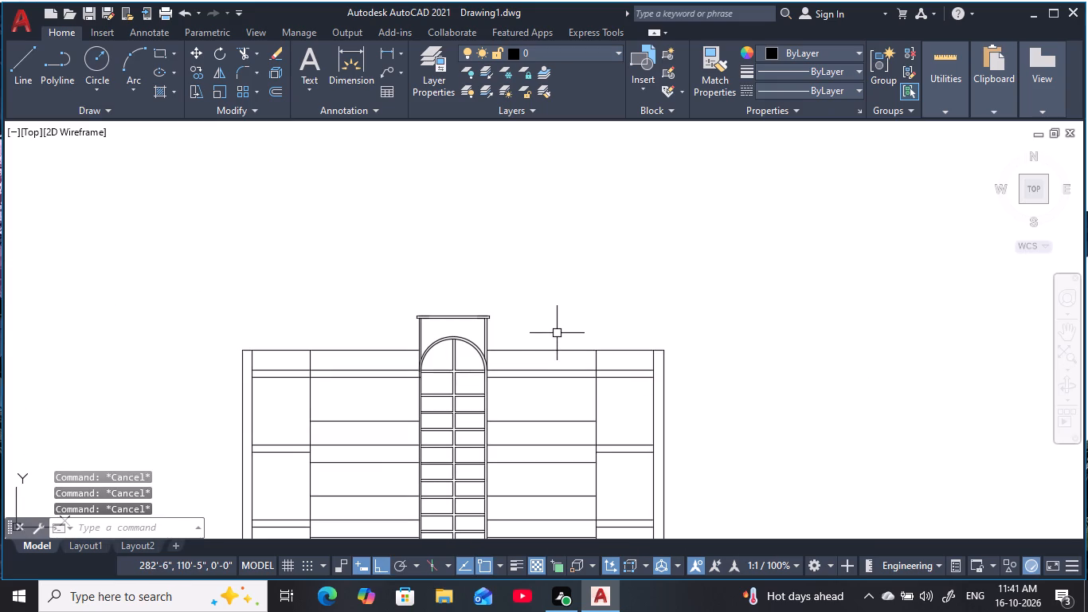
# Offset the elevation's top horizontal lines on both sides of the central bay upward by 3 inches.
pyautogui.write('O 3')
pyautogui.press('space')
pyautogui.click(554, 351)
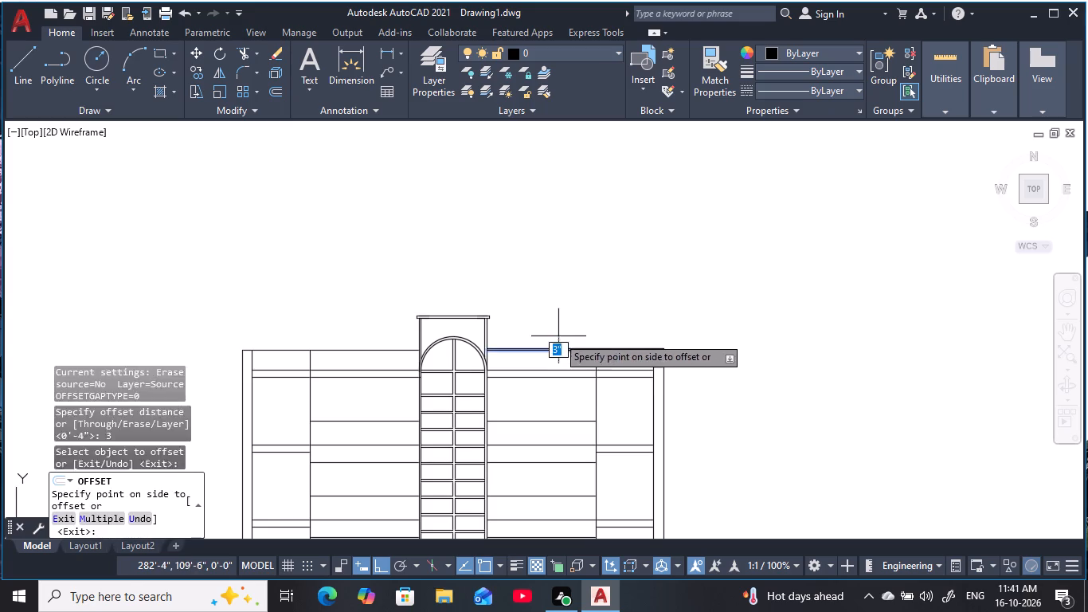
pyautogui.click(558, 336)
pyautogui.click(396, 349)
pyautogui.click(389, 315)
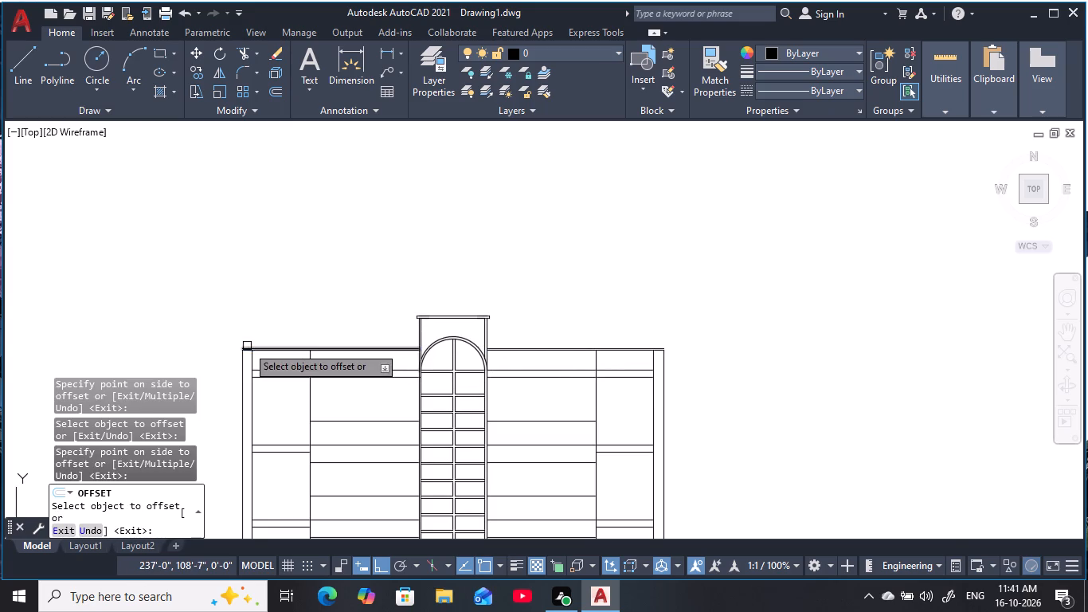
# Extend the elevation's outermost vertical edges at the left and right ends up to the new roofline line.
pyautogui.scroll(4, 247, 346)
pyautogui.press('w')
pyautogui.press('Escape')
pyautogui.press('Escape')
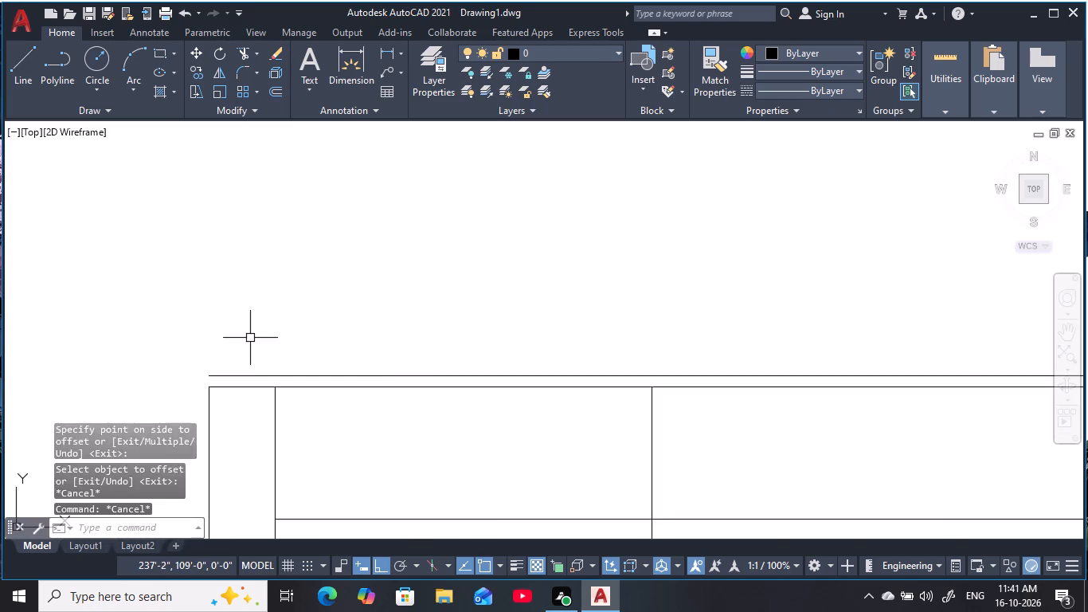
pyautogui.press('Escape')
pyautogui.write('EX')
pyautogui.press('space')
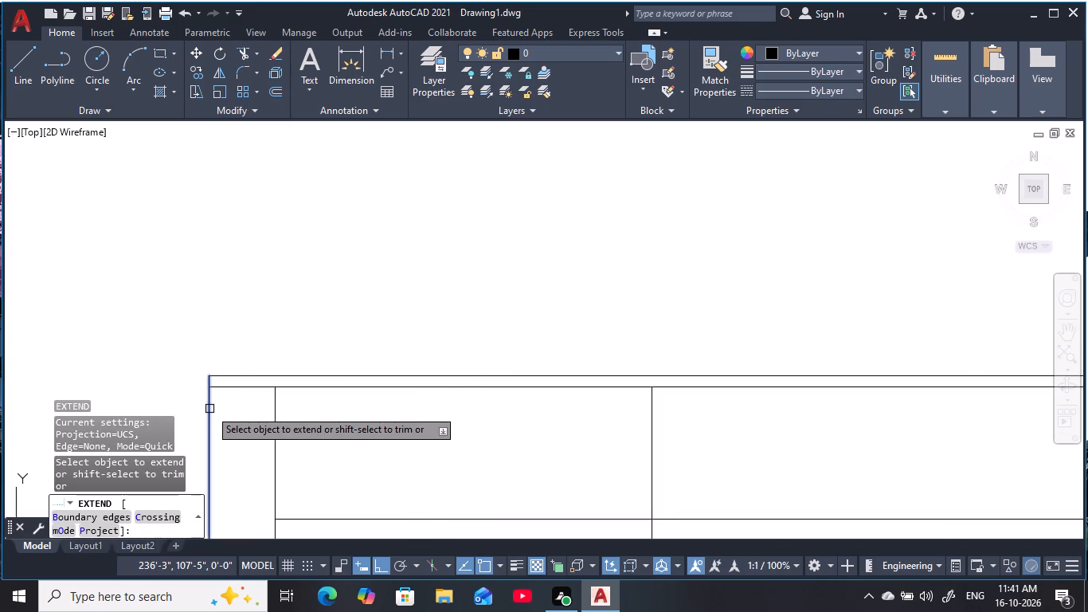
pyautogui.click(209, 409)
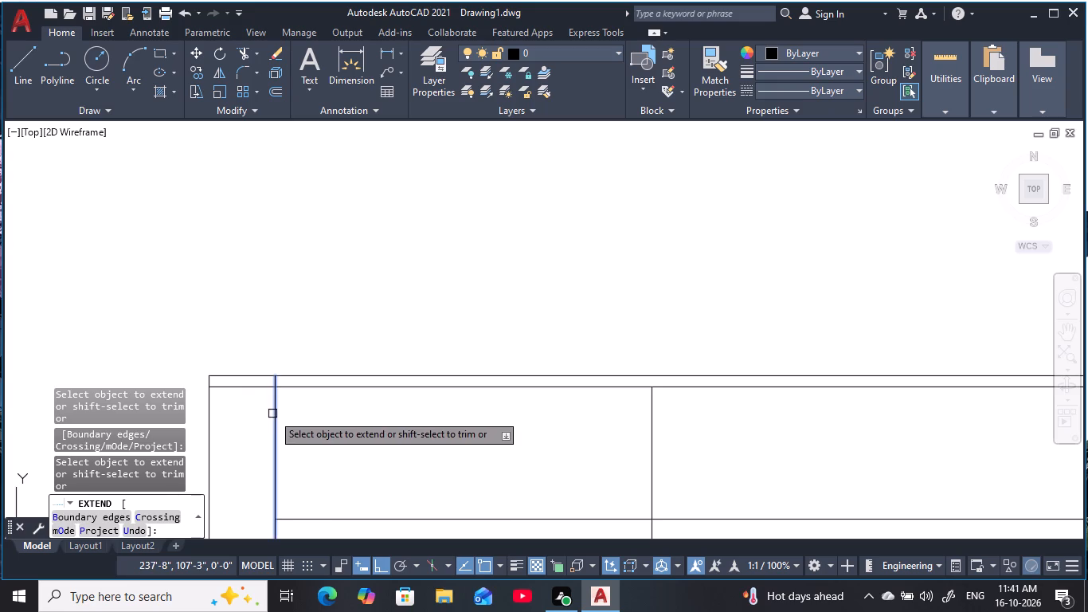
pyautogui.moveTo(754, 457); pyautogui.dragTo(129, 320, button='middle')
pyautogui.scroll(-2, 774, 296)
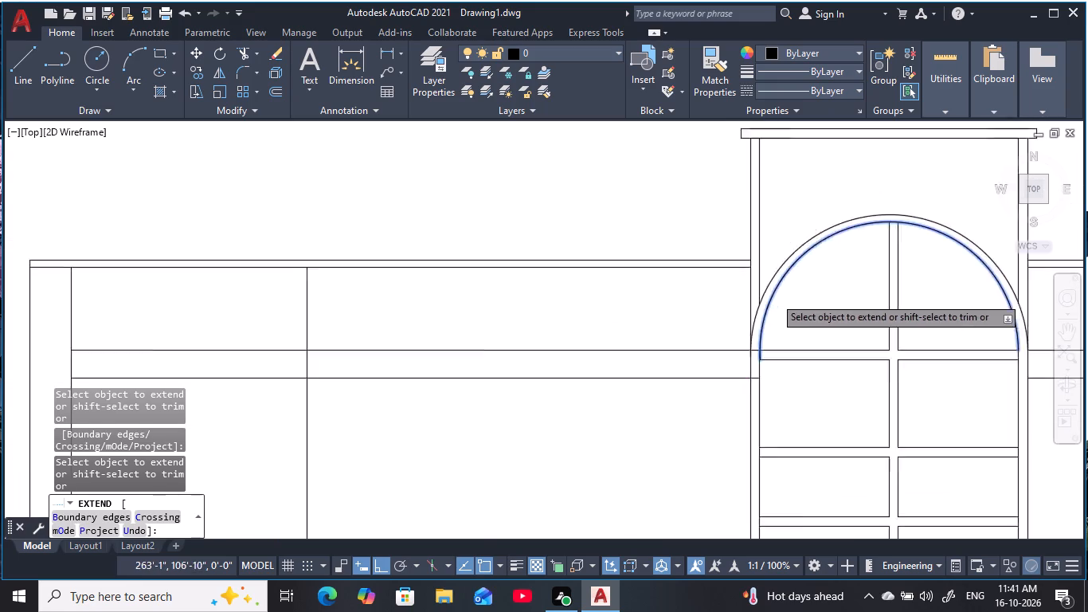
pyautogui.scroll(-1, 777, 300)
pyautogui.moveTo(871, 334); pyautogui.dragTo(342, 317, button='middle')
pyautogui.scroll(3, 629, 289)
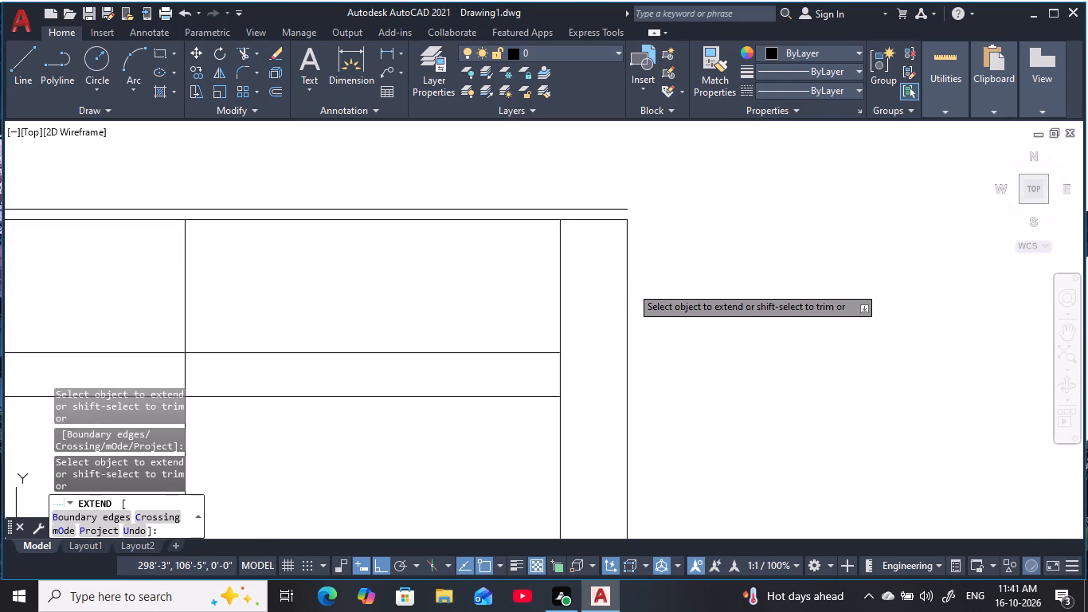
pyautogui.click(628, 292)
pyautogui.scroll(-2, 666, 303)
pyautogui.moveTo(668, 304); pyautogui.dragTo(763, 274, button='middle')
pyautogui.scroll(-1, 761, 274)
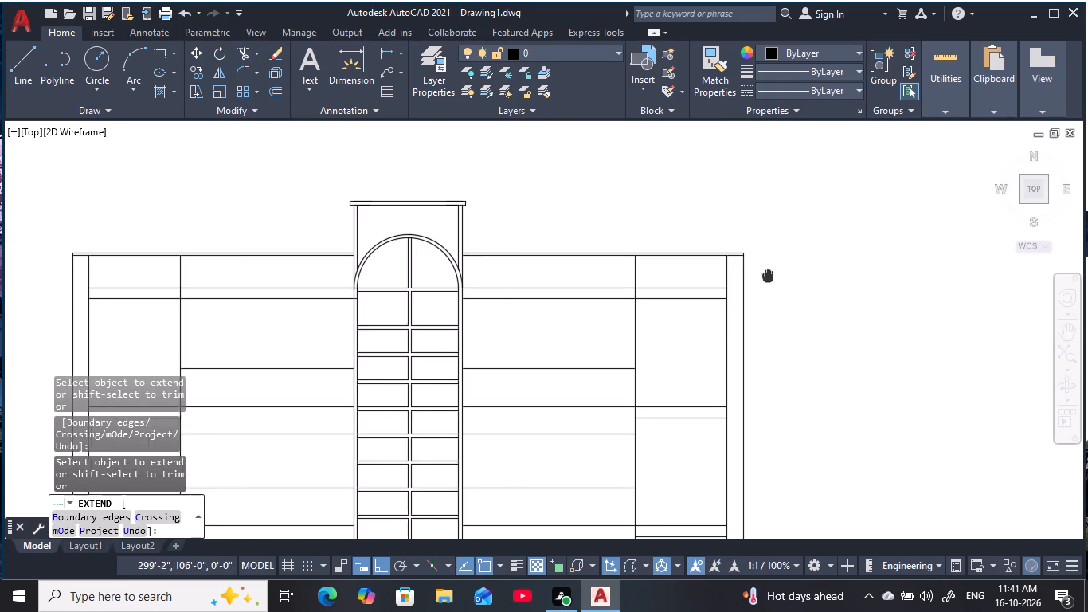
pyautogui.press('Escape')
pyautogui.press('Escape')
pyautogui.press('Escape')
pyautogui.press('Escape')
pyautogui.press('Escape')
pyautogui.press('Escape')
pyautogui.press('Escape')
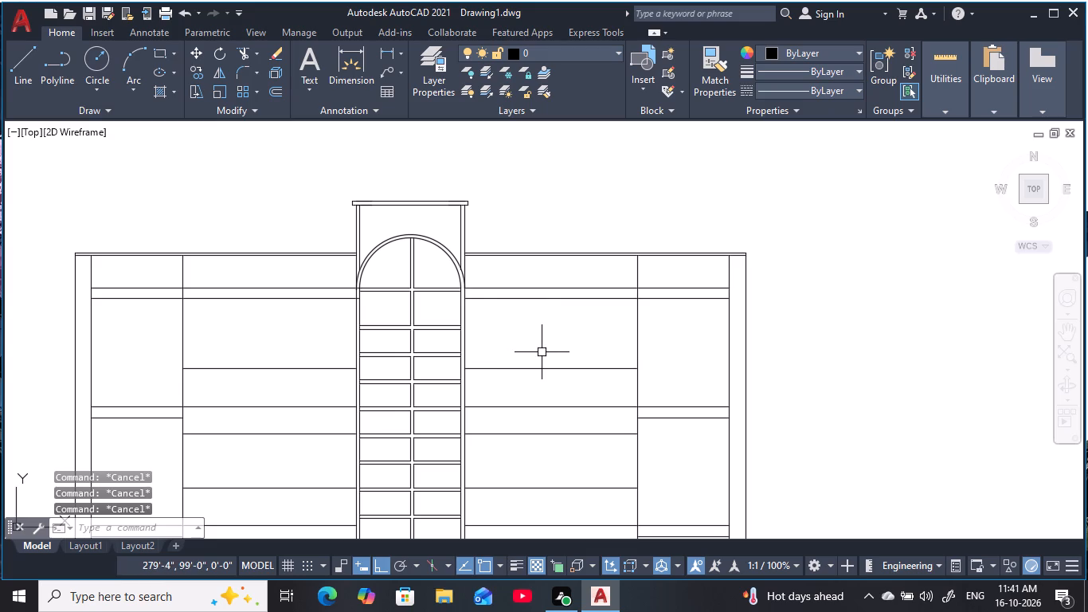
# Erase the top line of the central bay's cap and the two short overlapping segments on it.
pyautogui.moveTo(371, 190); pyautogui.dragTo(409, 285, button='middle')
pyautogui.scroll(3, 440, 304)
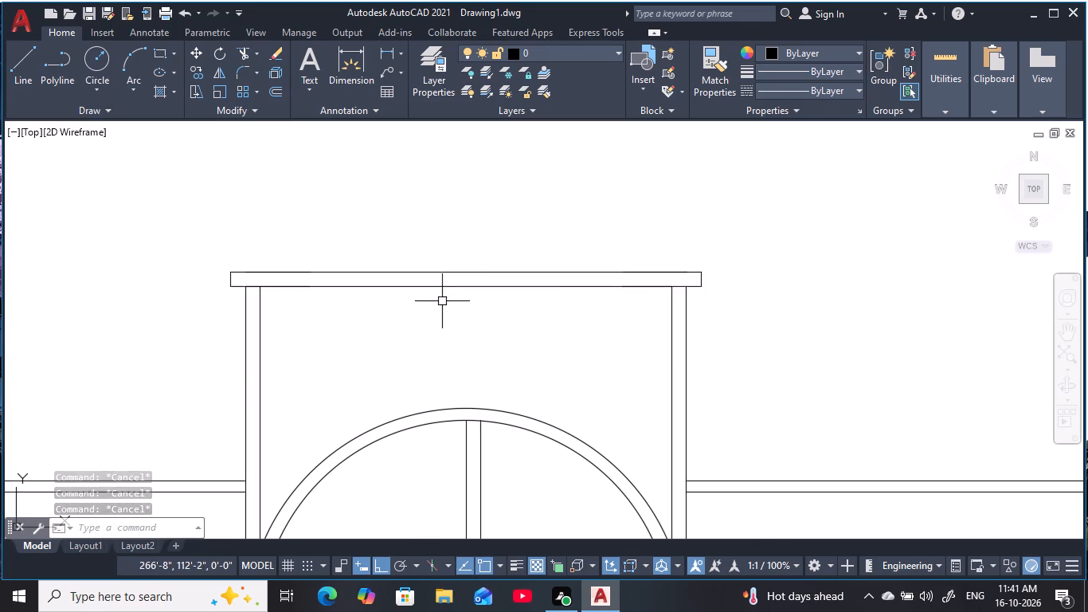
pyautogui.click(462, 275)
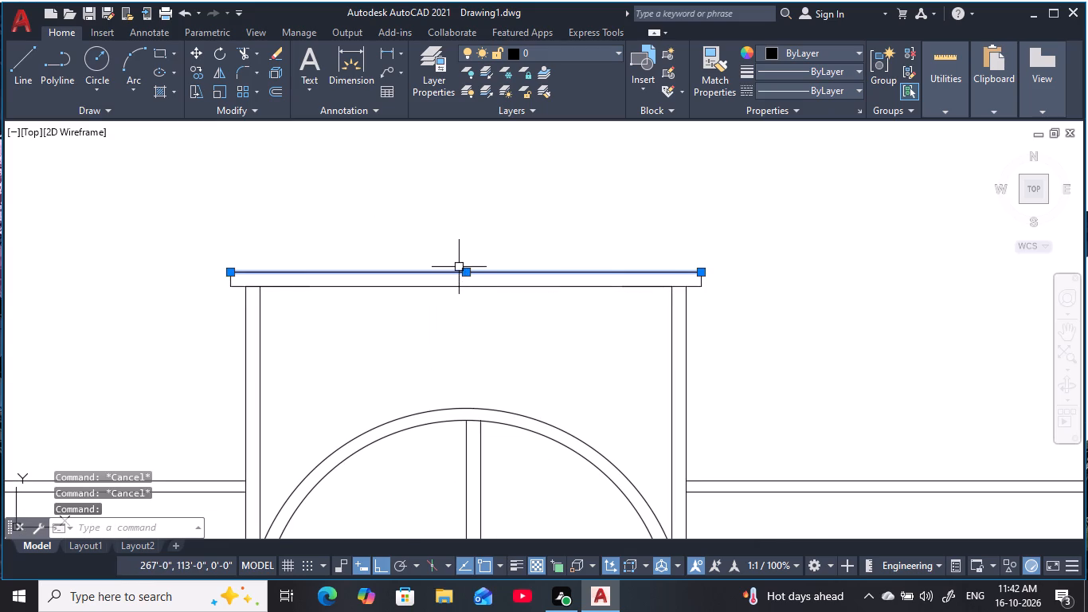
pyautogui.write('E')
pyautogui.press('space')
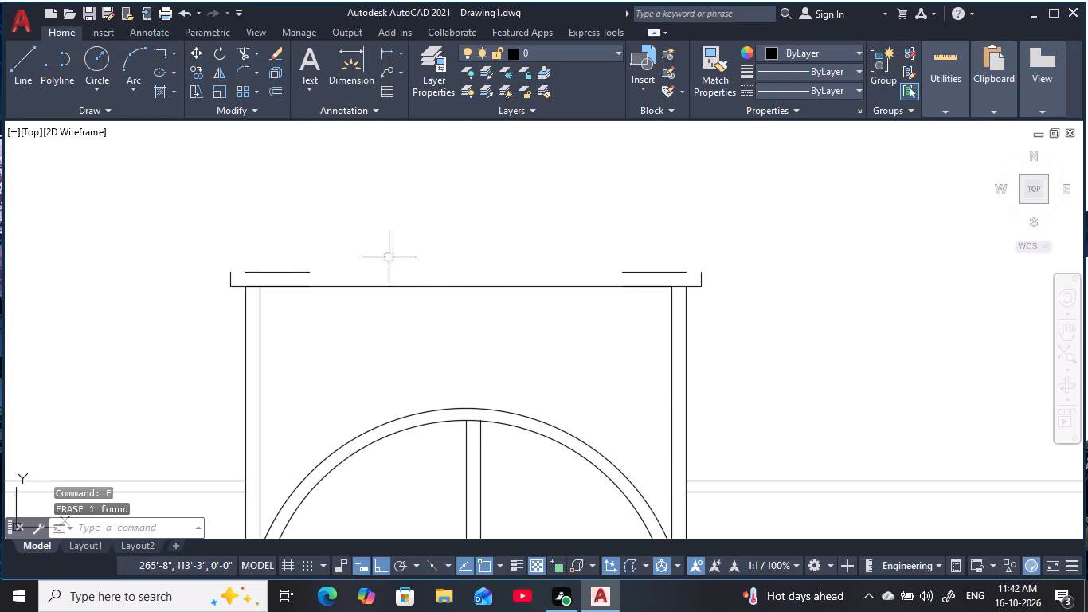
pyautogui.click(292, 271)
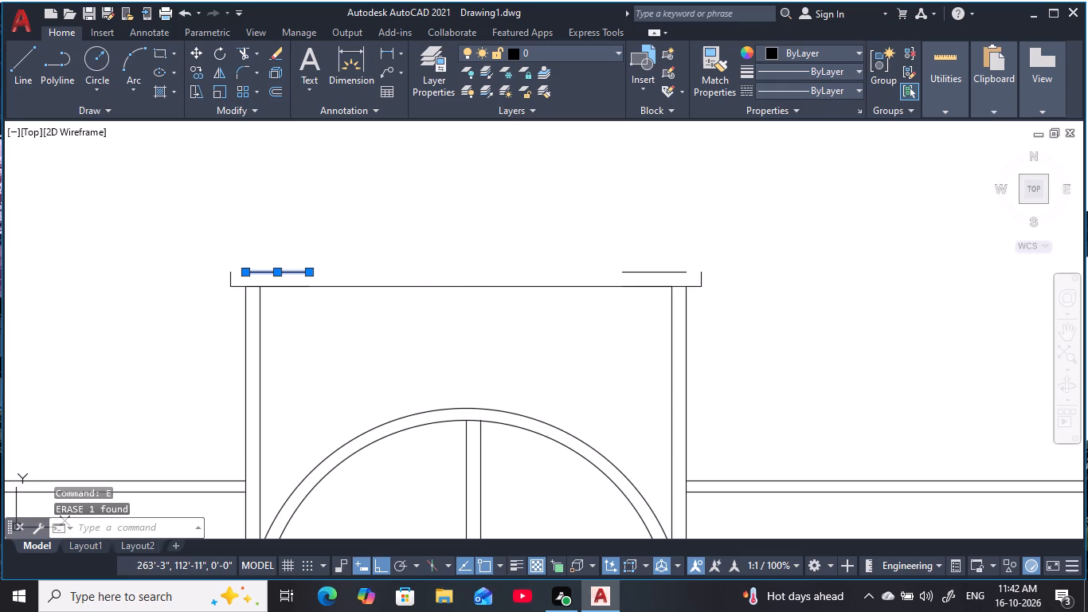
pyautogui.click(661, 274)
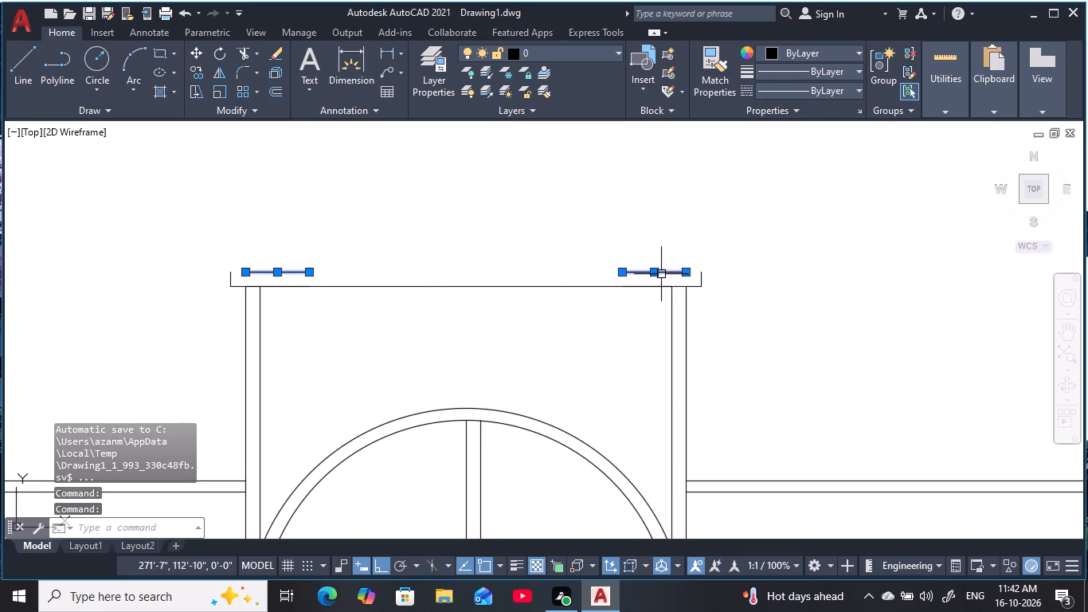
pyautogui.write('E')
pyautogui.press('space')
pyautogui.press('Escape')
pyautogui.press('Escape')
pyautogui.press('Escape')
pyautogui.press('Escape')
pyautogui.press('Escape')
pyautogui.press('Escape')
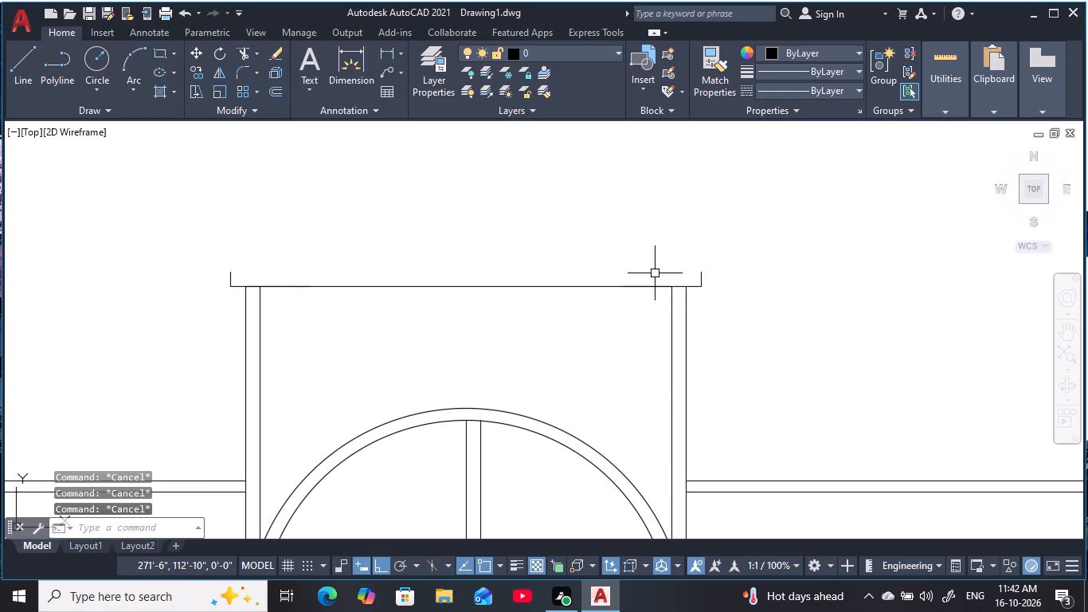
# Offset the bottom line of the central bay's cap upward by 6 inches.
pyautogui.press('o')
pyautogui.press('space')
pyautogui.write('6')
pyautogui.press('space')
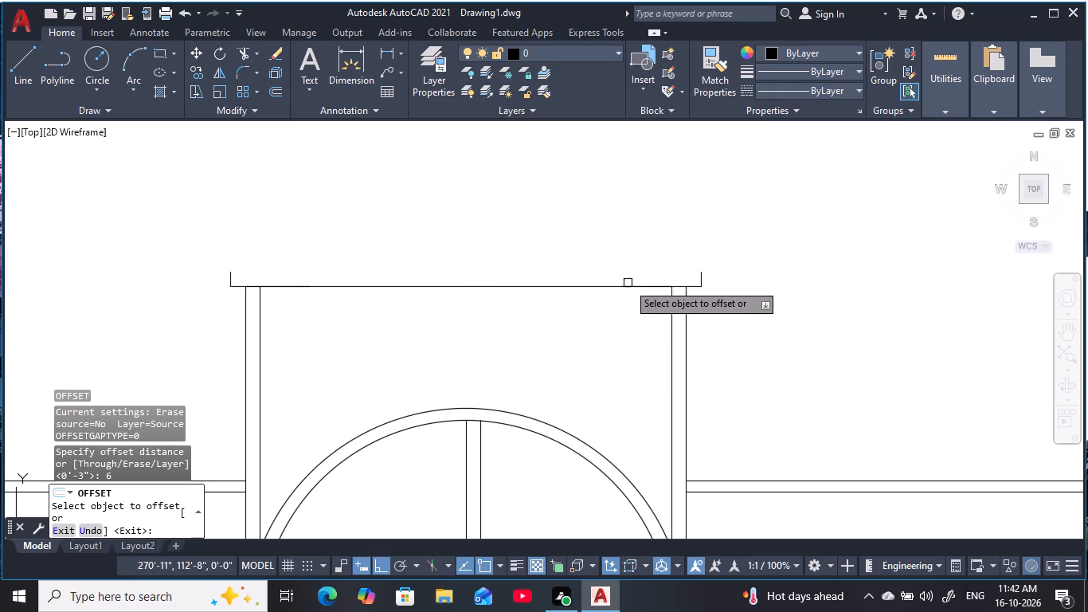
pyautogui.click(626, 284)
pyautogui.click(621, 202)
pyautogui.press('Escape')
pyautogui.press('Escape')
pyautogui.press('Escape')
pyautogui.press('Escape')
pyautogui.press('Escape')
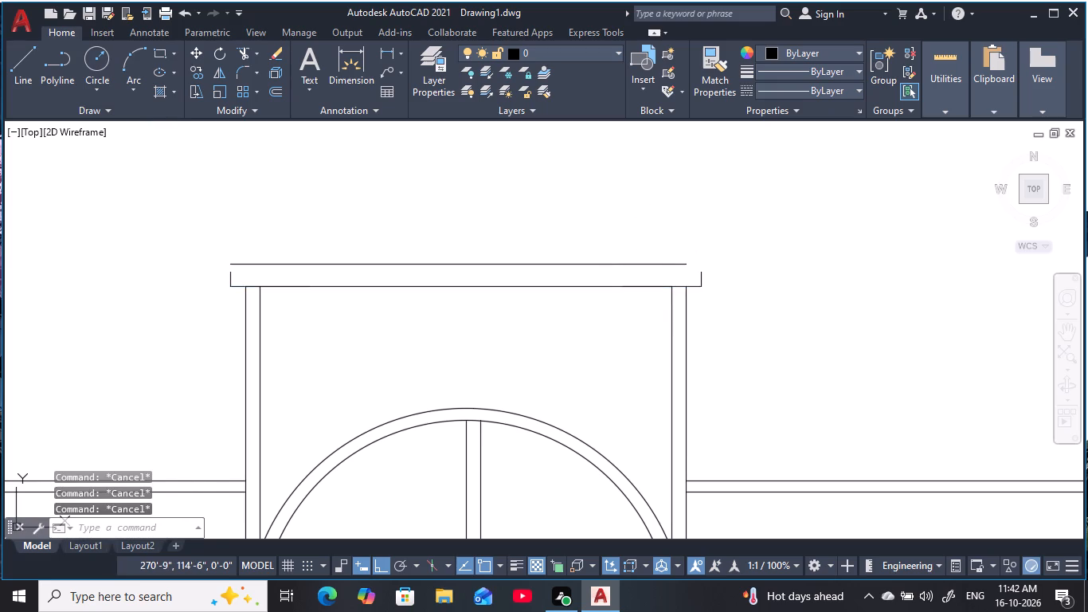
# Close both upper corners of the central bay's cap by filleting the new top line with the short end verticals at zero radius.
pyautogui.write('F')
pyautogui.press('space')
pyautogui.click(244, 265)
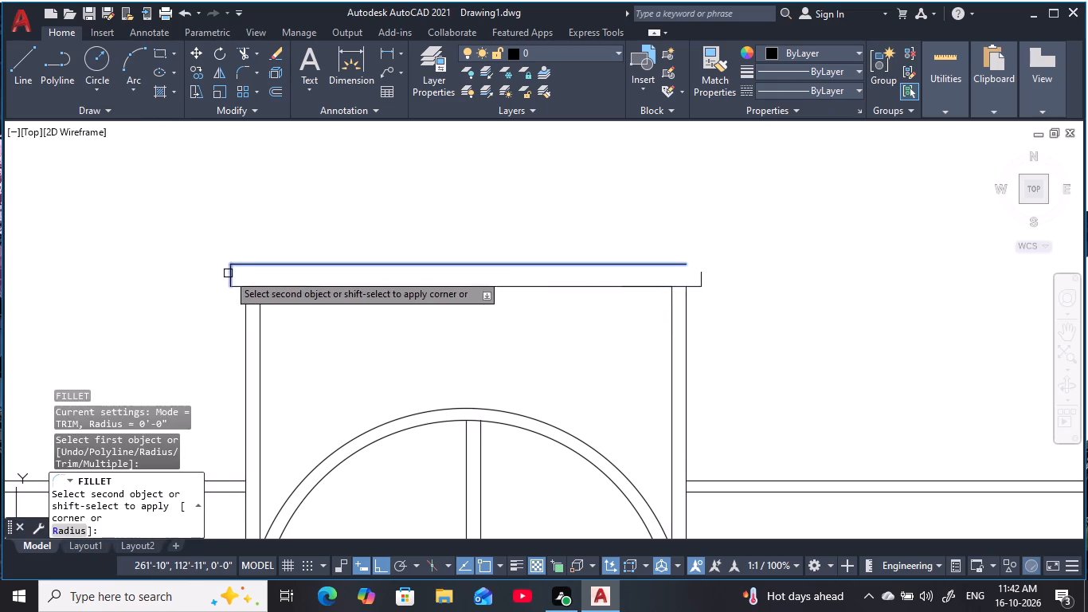
pyautogui.click(227, 276)
pyautogui.press('Escape')
pyautogui.press('space')
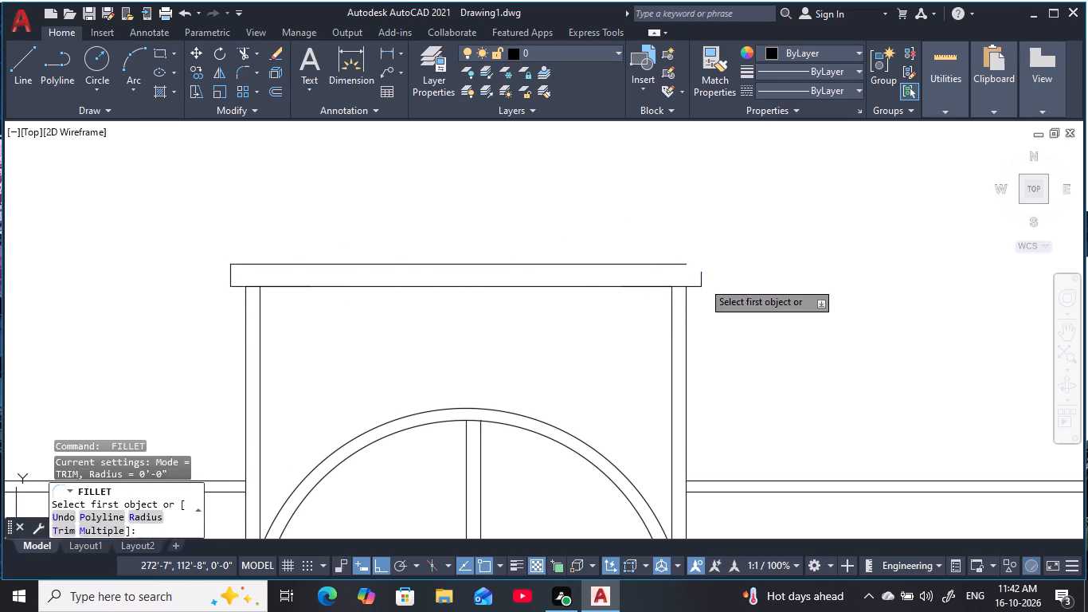
pyautogui.click(703, 281)
pyautogui.click(674, 265)
pyautogui.press('Escape')
pyautogui.press('Escape')
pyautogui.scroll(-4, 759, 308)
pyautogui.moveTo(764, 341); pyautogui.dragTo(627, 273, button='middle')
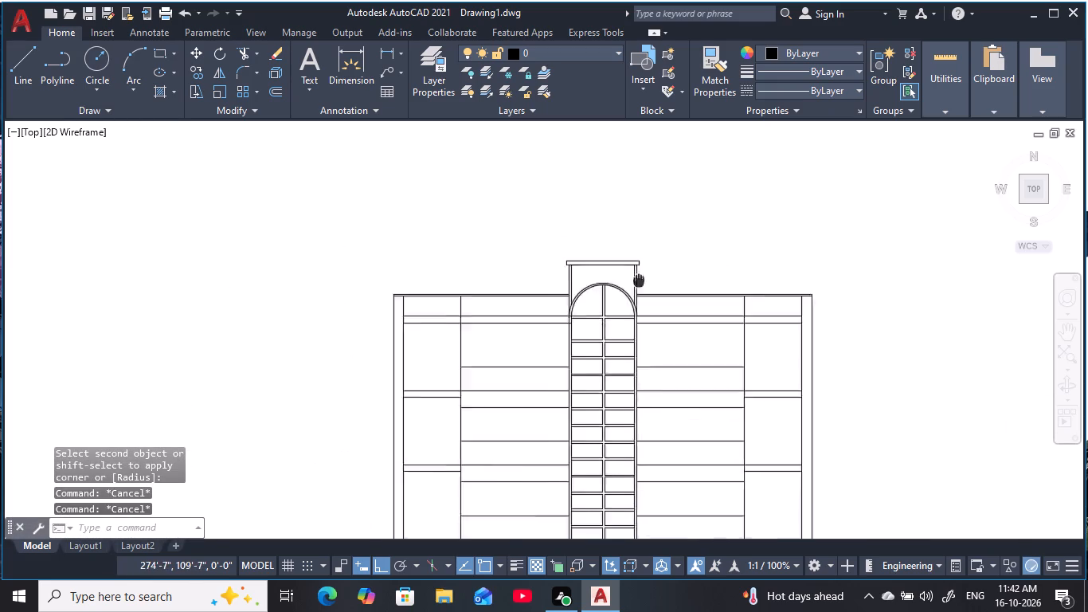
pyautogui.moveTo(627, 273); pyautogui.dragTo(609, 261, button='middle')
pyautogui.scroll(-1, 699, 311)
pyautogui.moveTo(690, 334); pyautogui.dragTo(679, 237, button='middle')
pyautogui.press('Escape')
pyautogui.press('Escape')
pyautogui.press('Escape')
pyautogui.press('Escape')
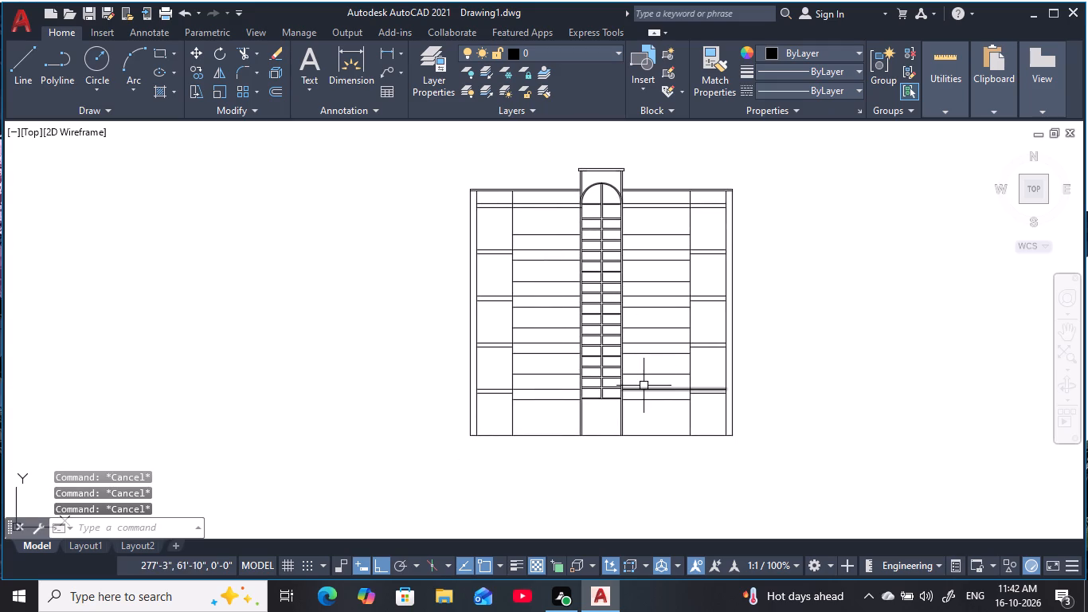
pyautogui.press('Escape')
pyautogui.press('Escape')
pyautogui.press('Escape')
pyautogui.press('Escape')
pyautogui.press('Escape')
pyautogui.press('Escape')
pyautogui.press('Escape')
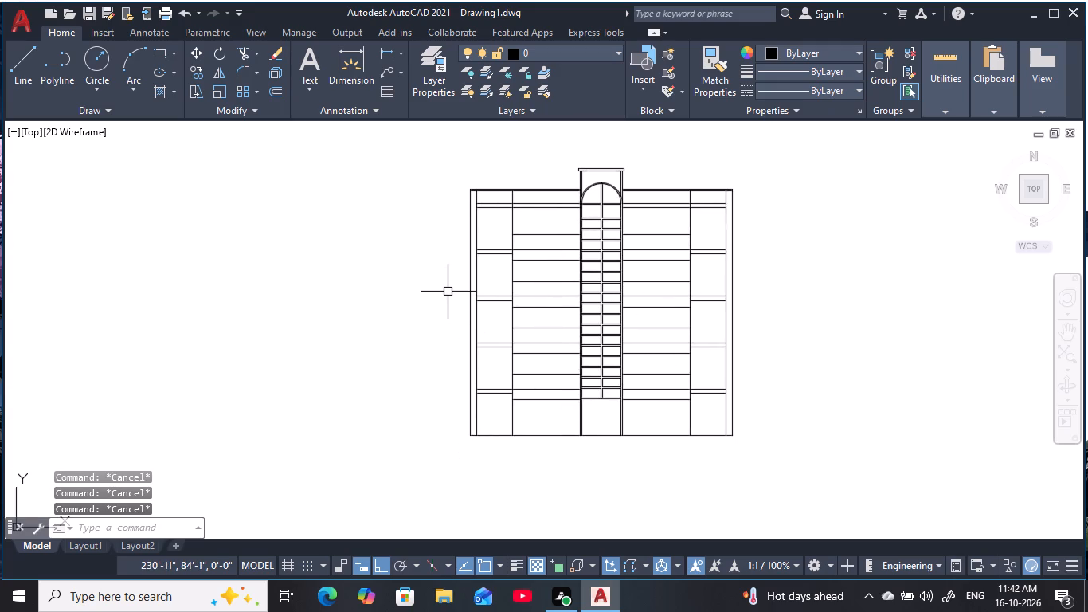
# Trim away the lower line of the topmost band between the inner verticals and the central bay on both sides.
pyautogui.scroll(1, 556, 229)
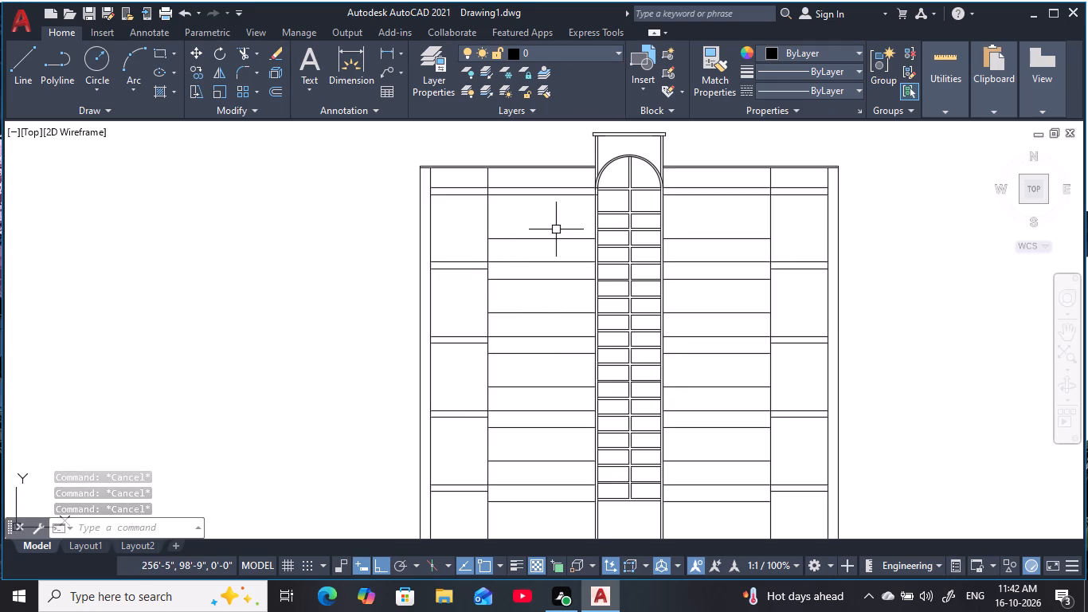
pyautogui.moveTo(555, 229); pyautogui.dragTo(503, 284, button='middle')
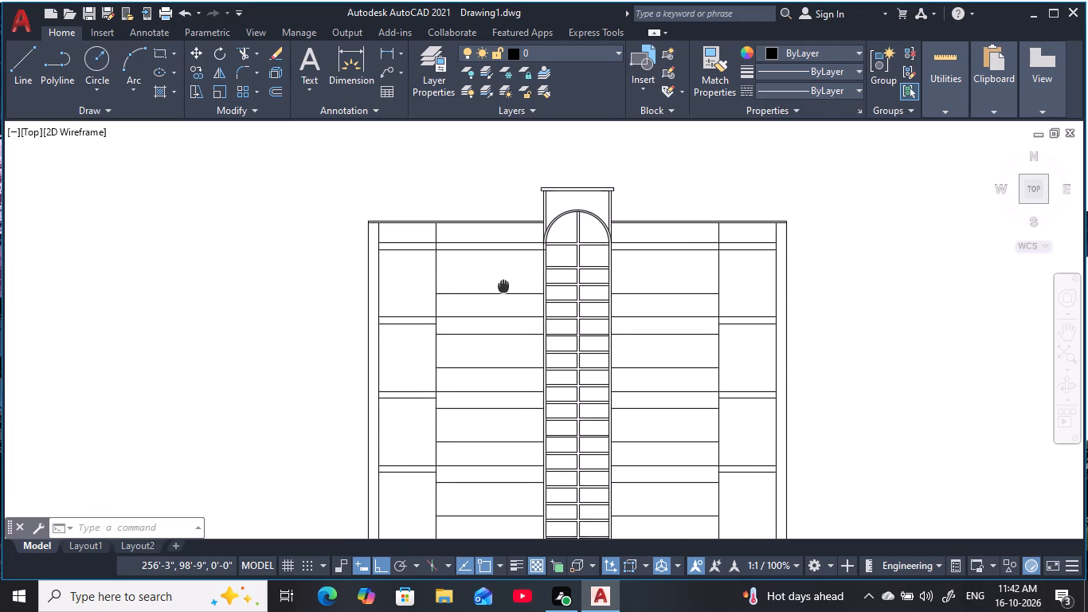
pyautogui.moveTo(503, 284); pyautogui.dragTo(498, 311, button='middle')
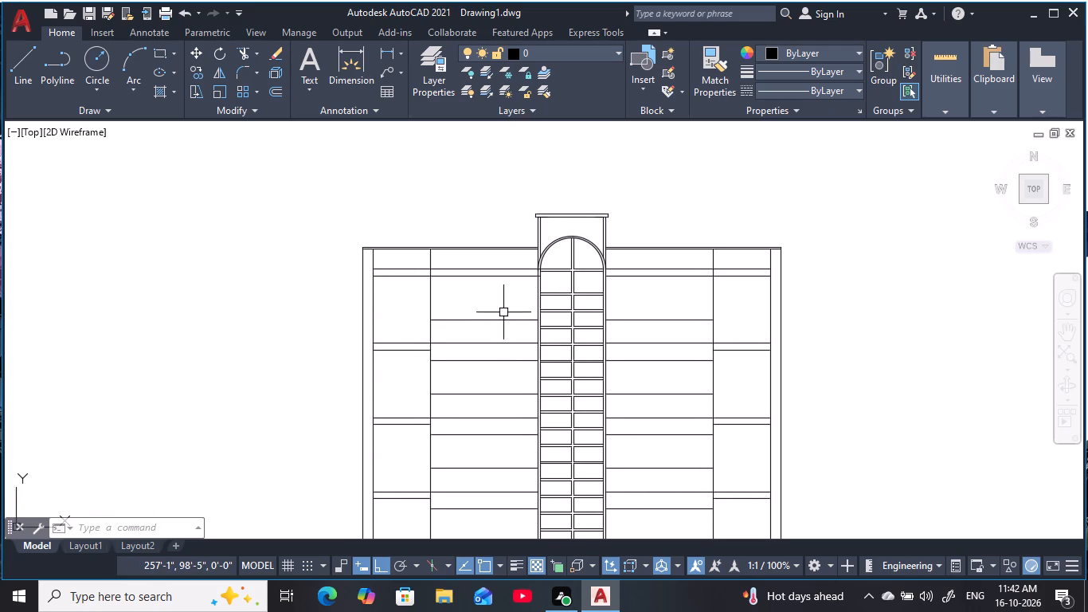
pyautogui.moveTo(506, 307); pyautogui.dragTo(502, 306, button='middle')
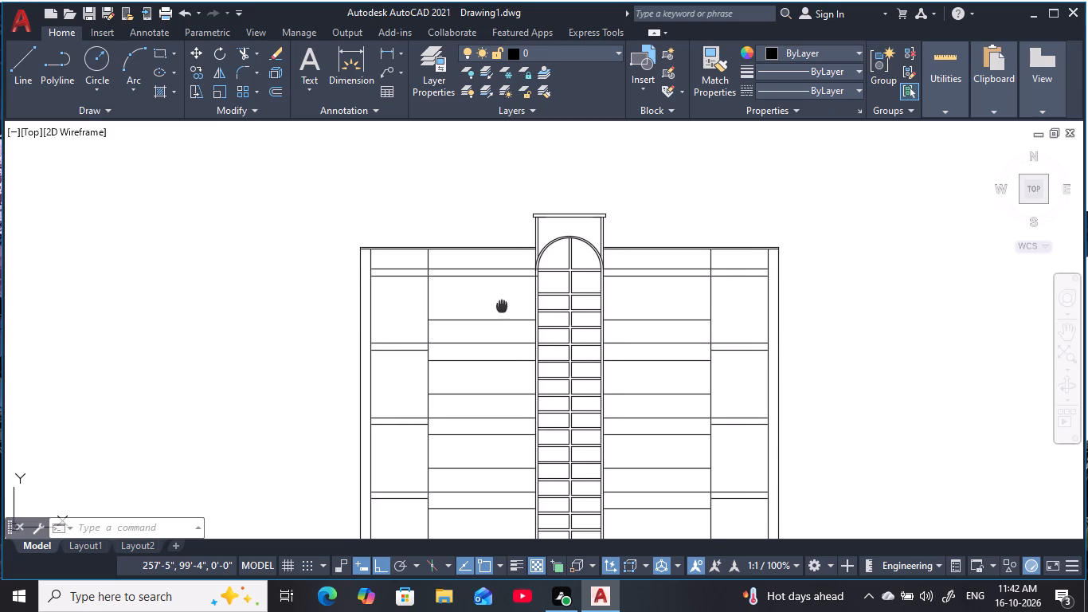
pyautogui.moveTo(502, 306); pyautogui.dragTo(492, 330, button='middle')
pyautogui.scroll(1, 498, 314)
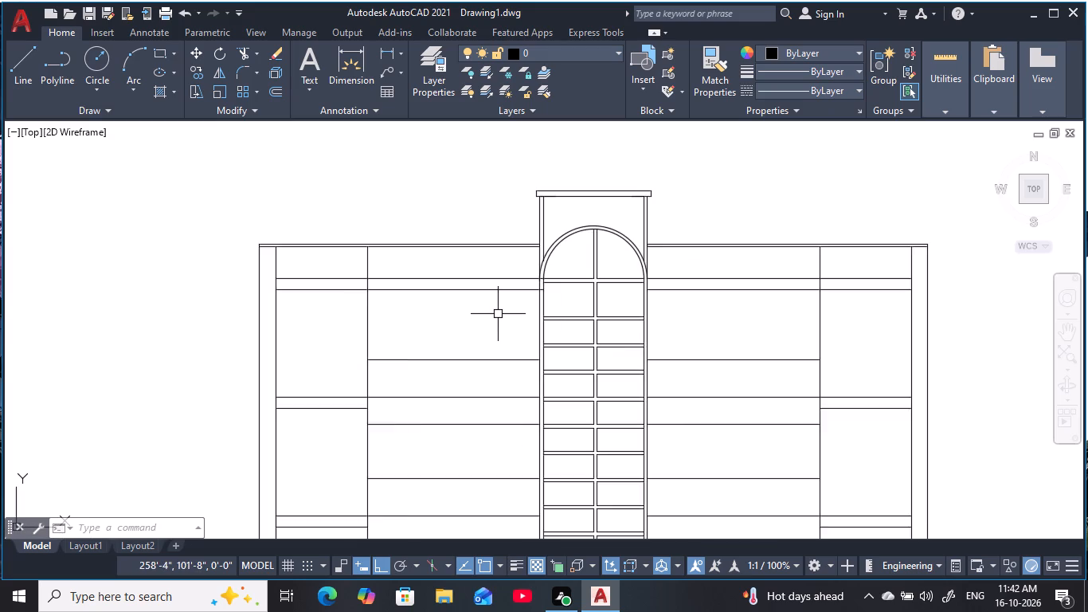
pyautogui.scroll(1, 498, 314)
pyautogui.press('t')
pyautogui.press('r')
pyautogui.press('space')
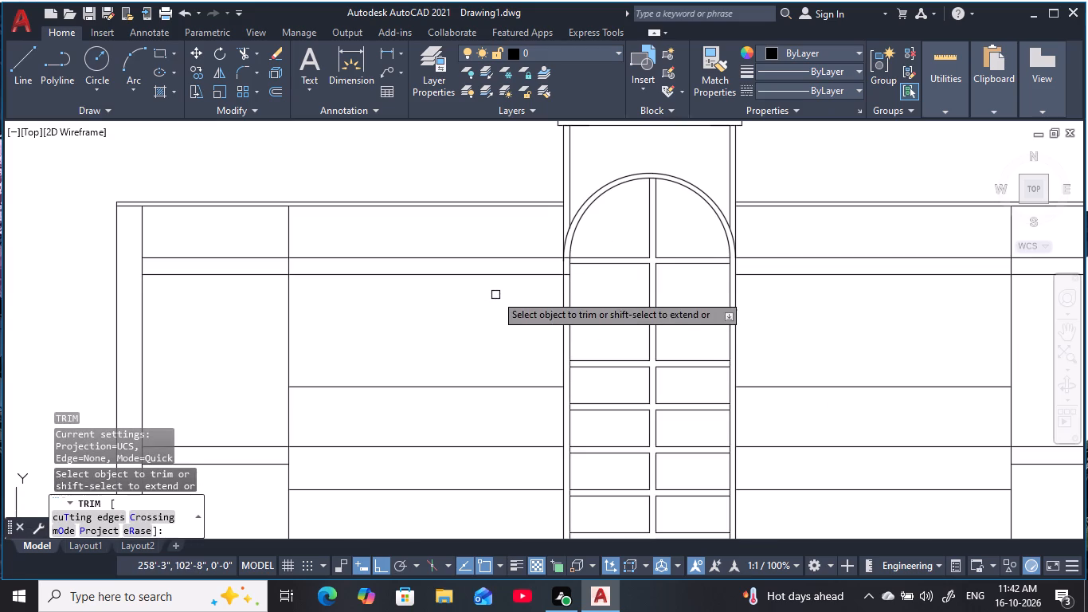
pyautogui.click(494, 275)
pyautogui.click(812, 274)
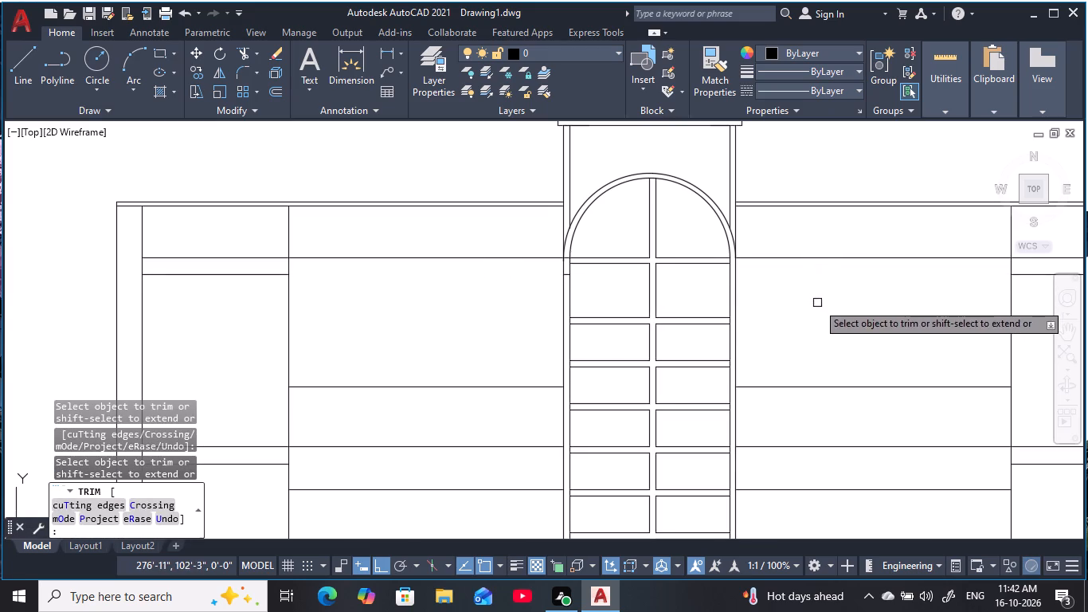
pyautogui.scroll(-2, 816, 307)
pyautogui.moveTo(812, 309); pyautogui.dragTo(689, 288, button='middle')
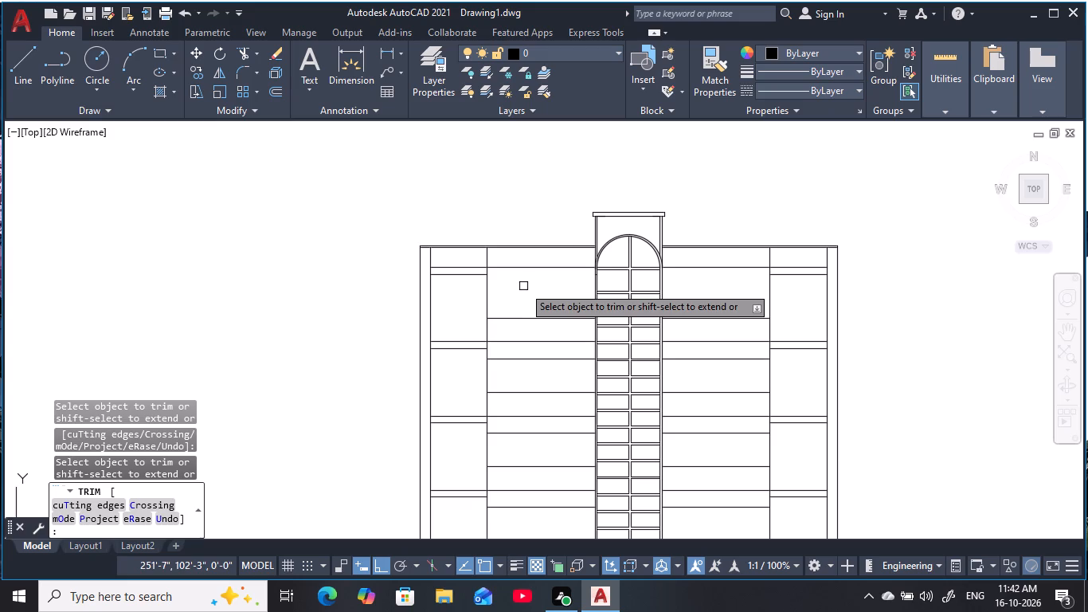
pyautogui.moveTo(526, 287); pyautogui.dragTo(514, 288, button='middle')
pyautogui.press('Escape')
pyautogui.press('Escape')
pyautogui.press('Escape')
pyautogui.press('Escape')
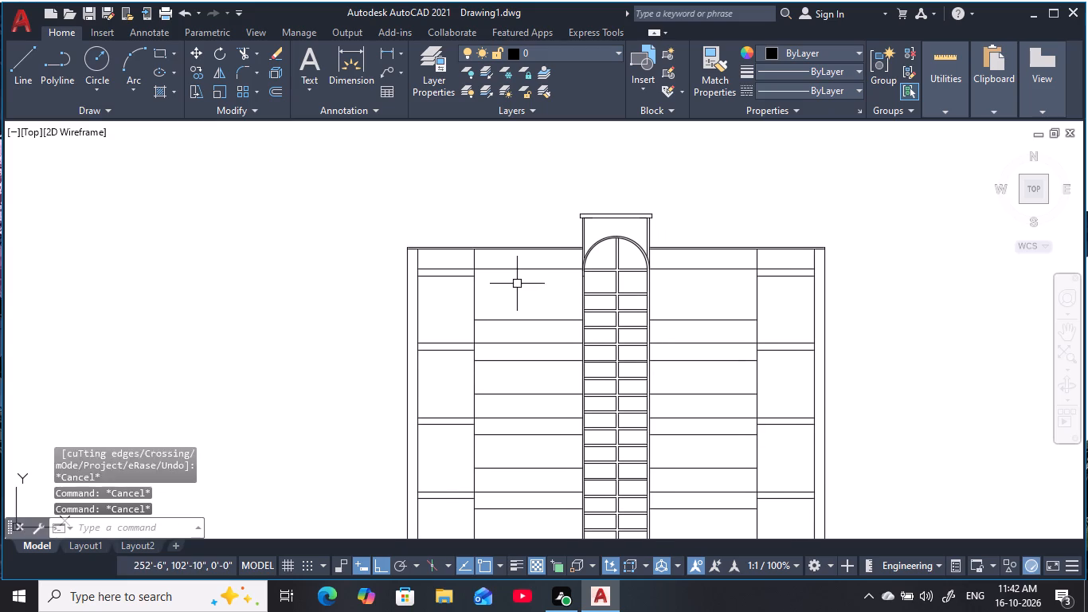
# Offset the topmost band's remaining line downward by 2'-6" on both sides of the central bay.
pyautogui.press('Escape')
pyautogui.write('O')
pyautogui.press('space')
pyautogui.write("2'")
pyautogui.write('6')
pyautogui.press('space')
pyautogui.click(527, 269)
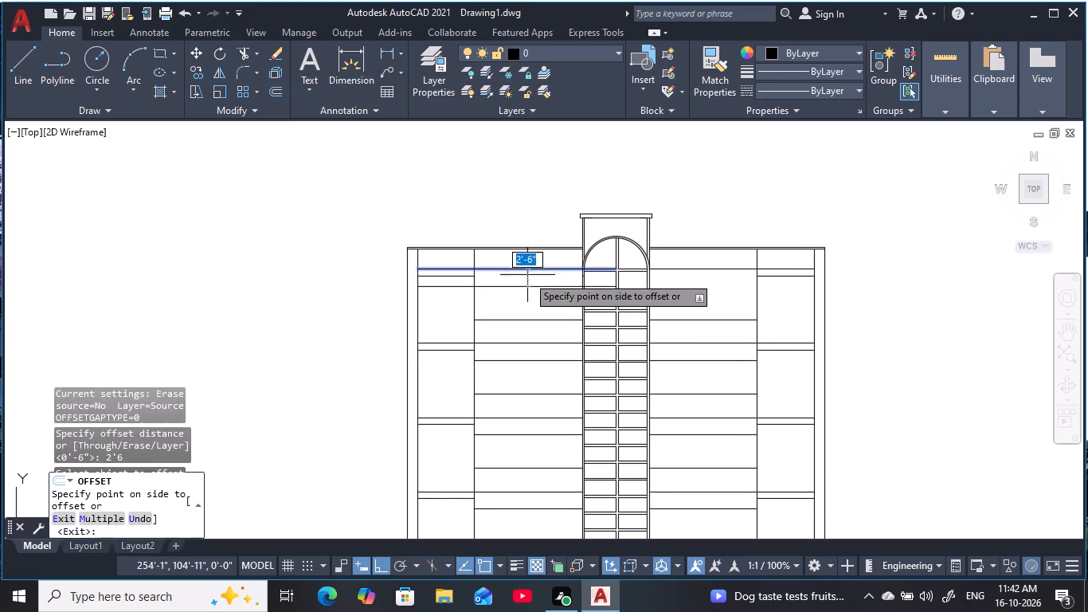
pyautogui.click(530, 308)
pyautogui.click(690, 269)
pyautogui.click(684, 308)
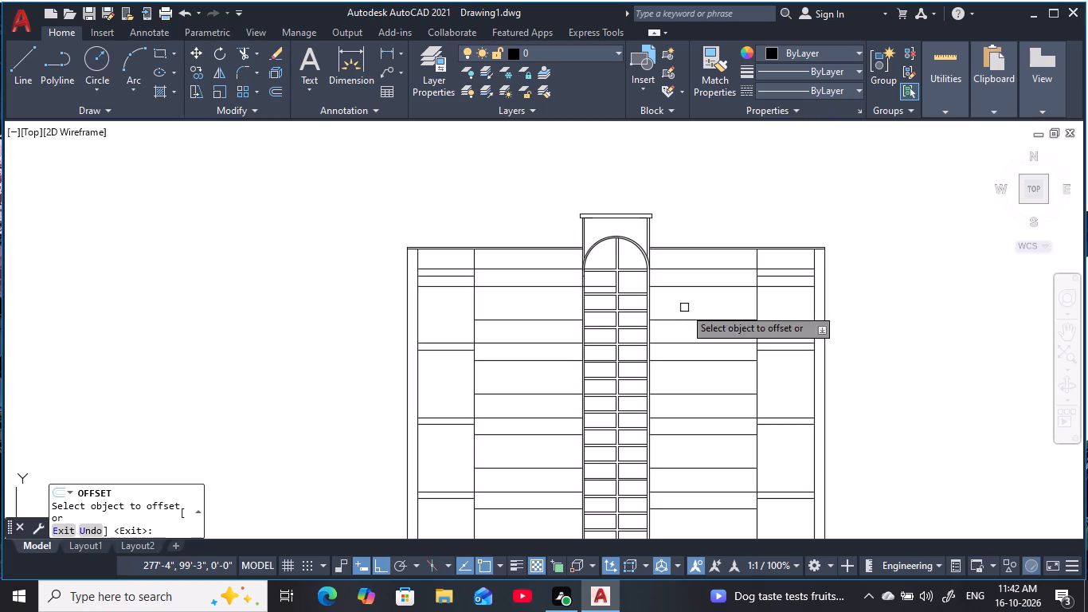
pyautogui.press('Escape')
pyautogui.press('Escape')
pyautogui.press('Escape')
pyautogui.press('Escape')
pyautogui.press('Escape')
pyautogui.press('Escape')
pyautogui.press('Escape')
# Trim the new 2'-6" offset lines out of the left and right end bays.
pyautogui.write('TR')
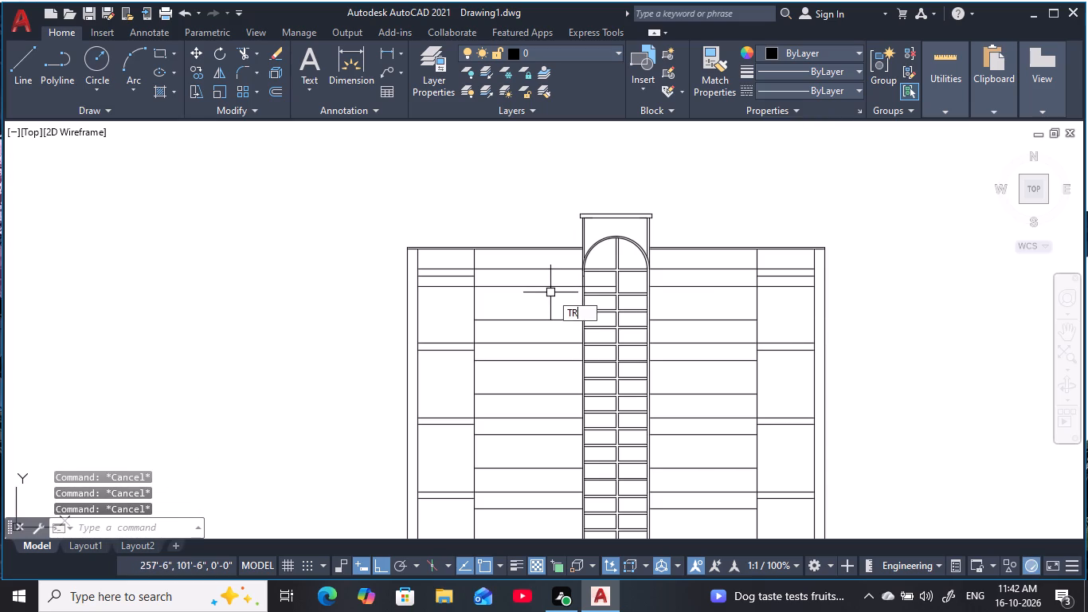
pyautogui.press('space')
pyautogui.click(460, 288)
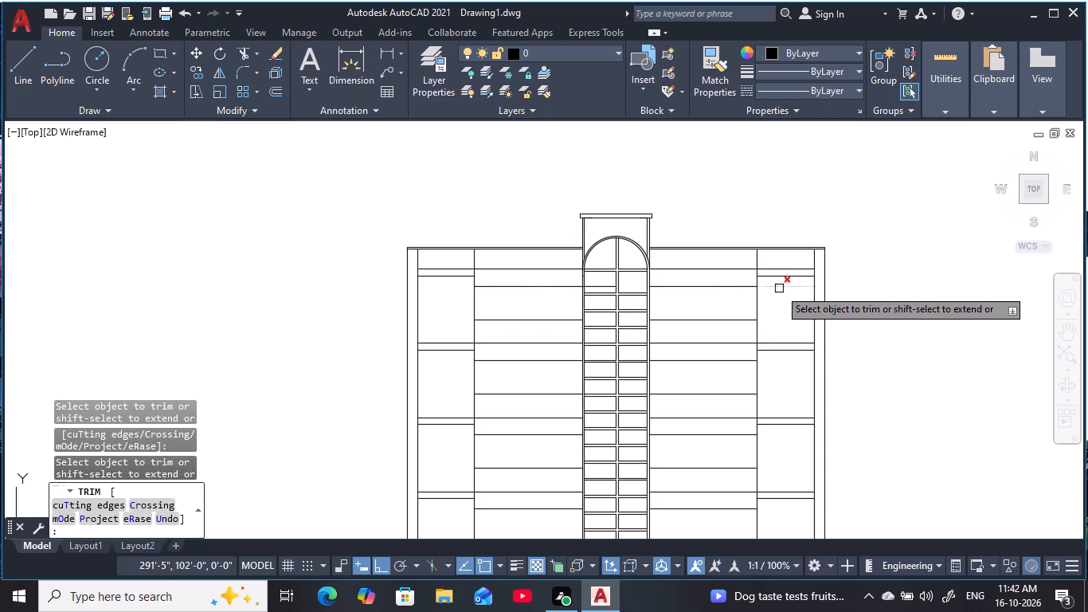
pyautogui.click(779, 288)
# Trim the topmost 2'-6" offset line out of the arched central bay.
pyautogui.scroll(2, 603, 292)
pyautogui.click(594, 281)
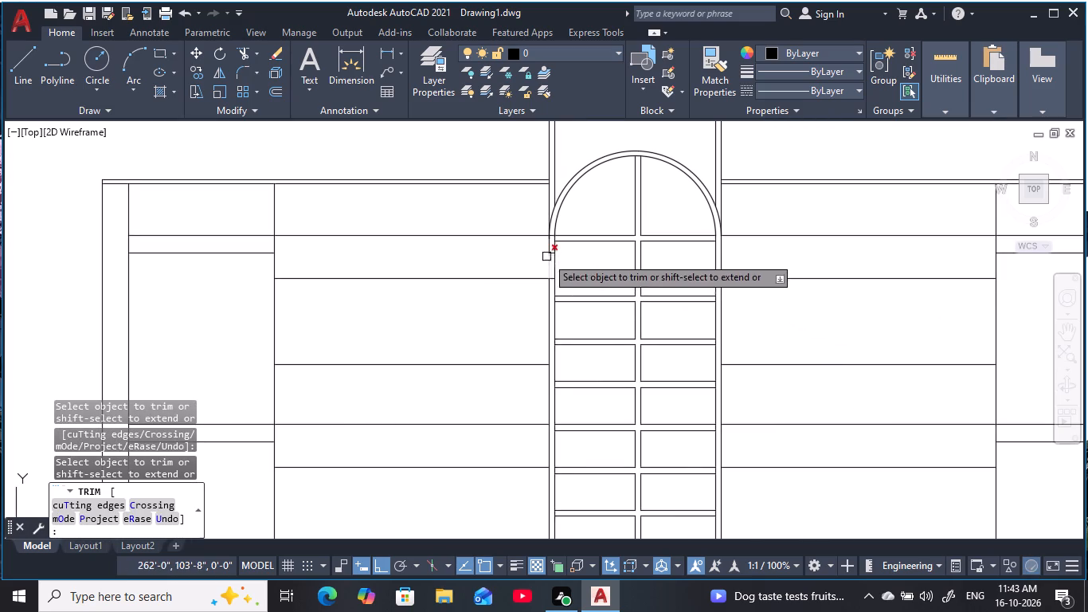
pyautogui.scroll(4, 546, 254)
pyautogui.click(580, 247)
pyautogui.scroll(-3, 725, 279)
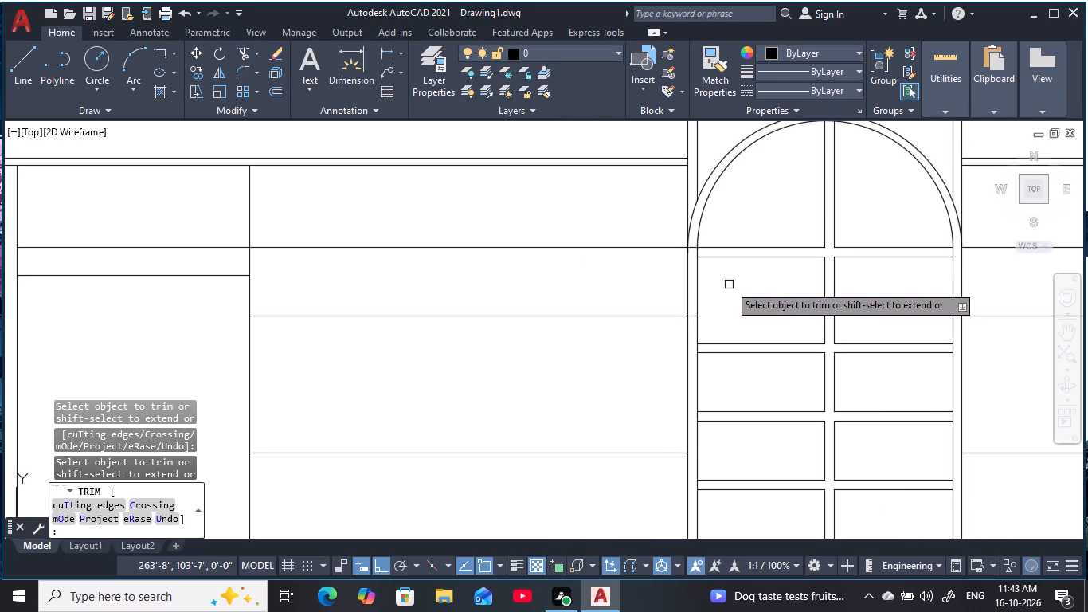
pyautogui.moveTo(707, 290); pyautogui.dragTo(507, 246, button='middle')
pyautogui.press('Escape')
pyautogui.press('Escape')
pyautogui.press('Escape')
pyautogui.scroll(-3, 933, 336)
pyautogui.moveTo(887, 333); pyautogui.dragTo(753, 299, button='middle')
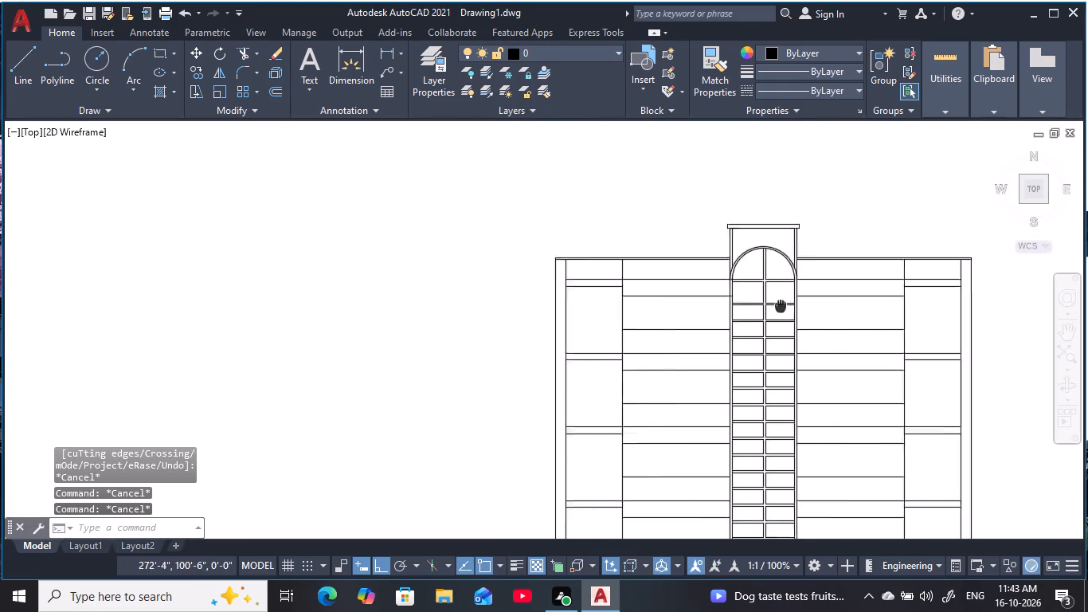
pyautogui.moveTo(753, 299); pyautogui.dragTo(649, 263, button='middle')
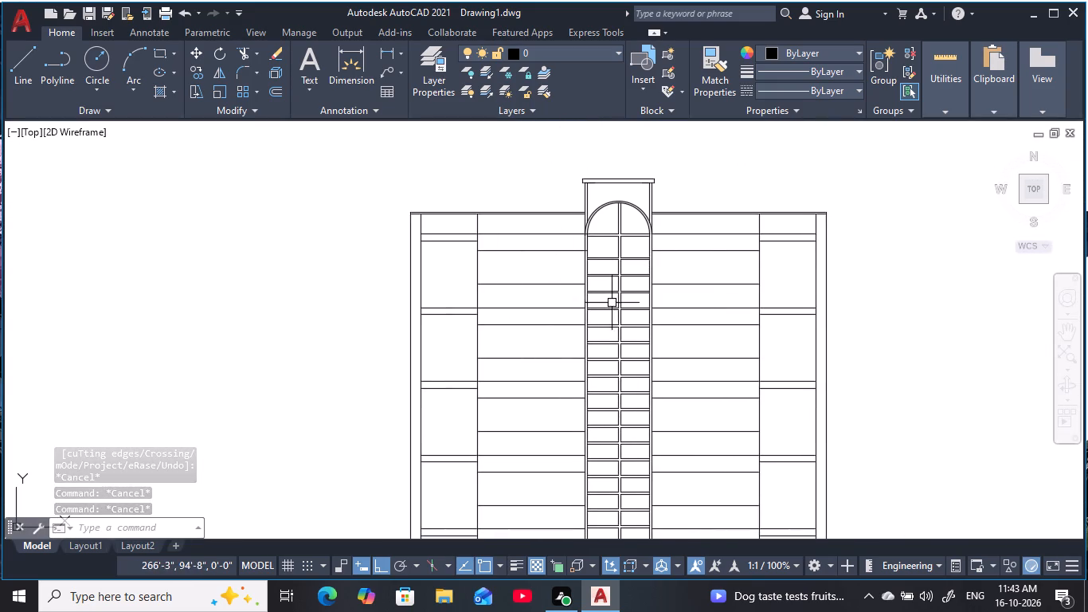
# Trim away the topmost band's original line between the inner verticals and the central bay on both sides.
pyautogui.write('TR')
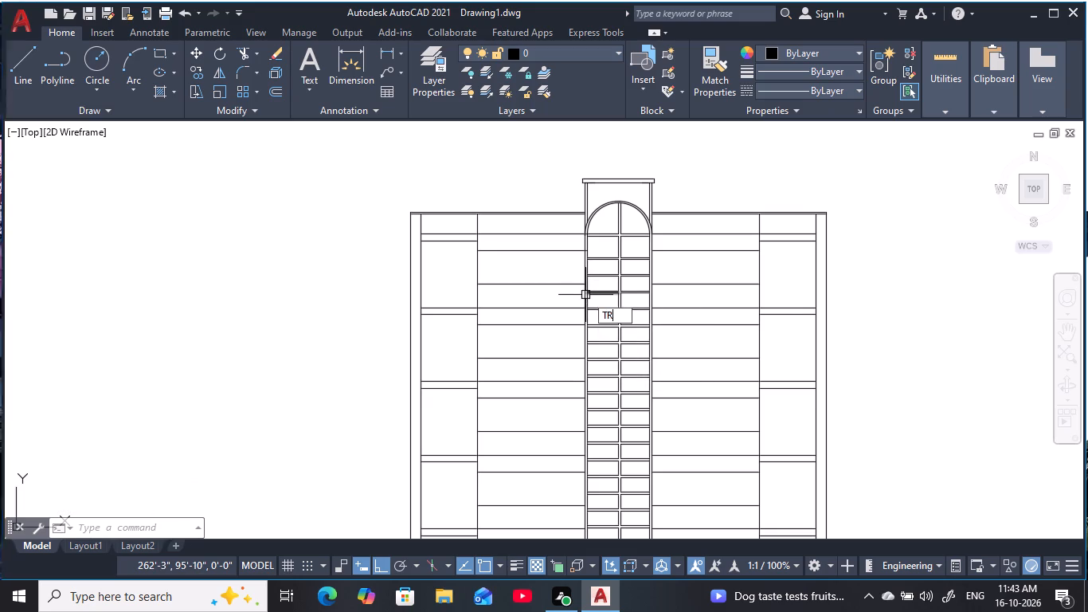
pyautogui.press('space')
pyautogui.click(553, 233)
pyautogui.scroll(2, 627, 232)
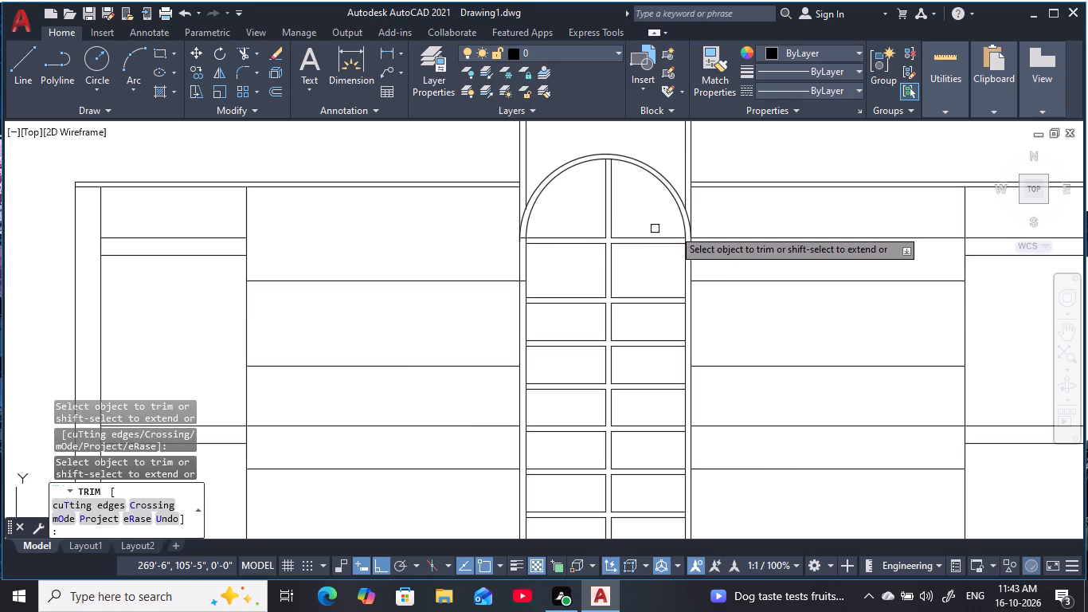
pyautogui.click(730, 237)
pyautogui.scroll(-2, 781, 286)
pyautogui.moveTo(773, 281); pyautogui.dragTo(670, 250, button='middle')
pyautogui.press('Escape')
pyautogui.press('Escape')
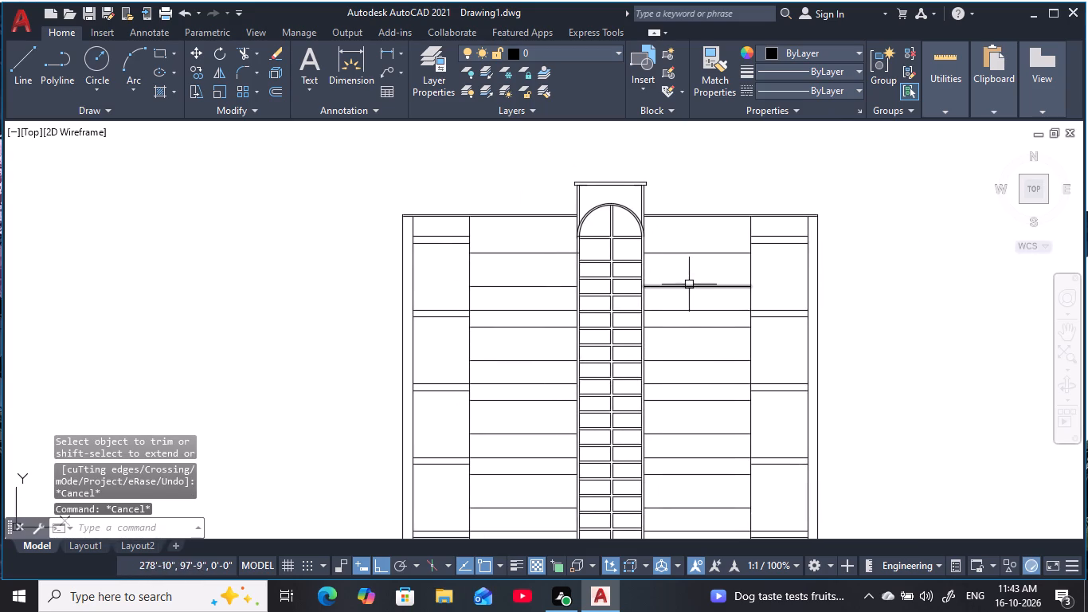
pyautogui.moveTo(689, 281); pyautogui.dragTo(659, 215, button='middle')
pyautogui.scroll(-1, 659, 218)
pyautogui.press('Escape')
pyautogui.press('Escape')
pyautogui.press('Escape')
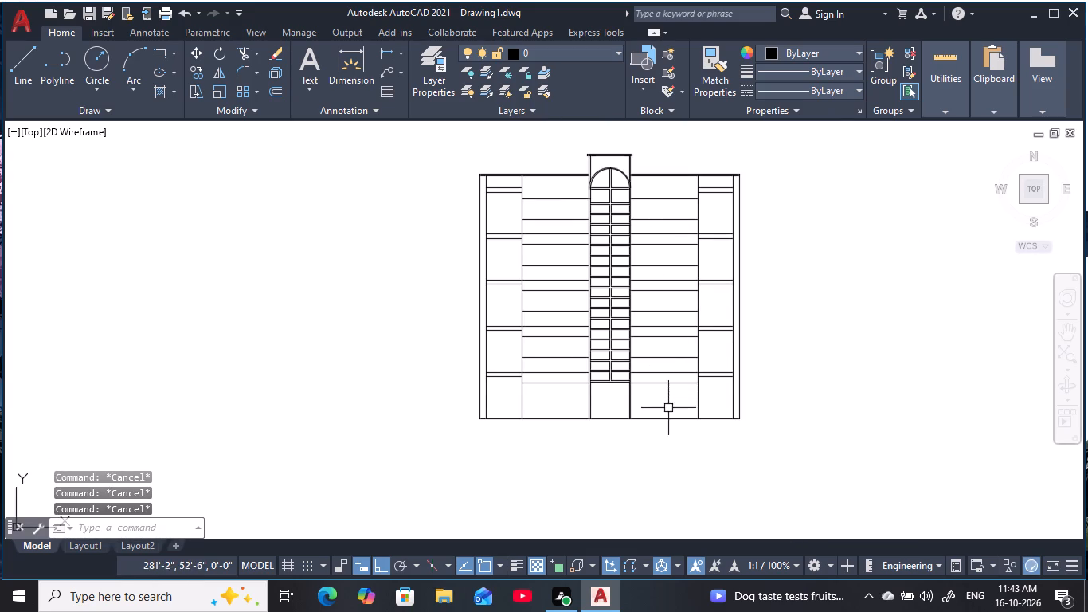
# Offset the elevation's bottom base line upward by 2'-6".
pyautogui.moveTo(668, 408); pyautogui.dragTo(670, 373, button='middle')
pyautogui.press('Escape')
pyautogui.press('Escape')
pyautogui.write("O 2'6")
pyautogui.press('space')
pyautogui.click(660, 382)
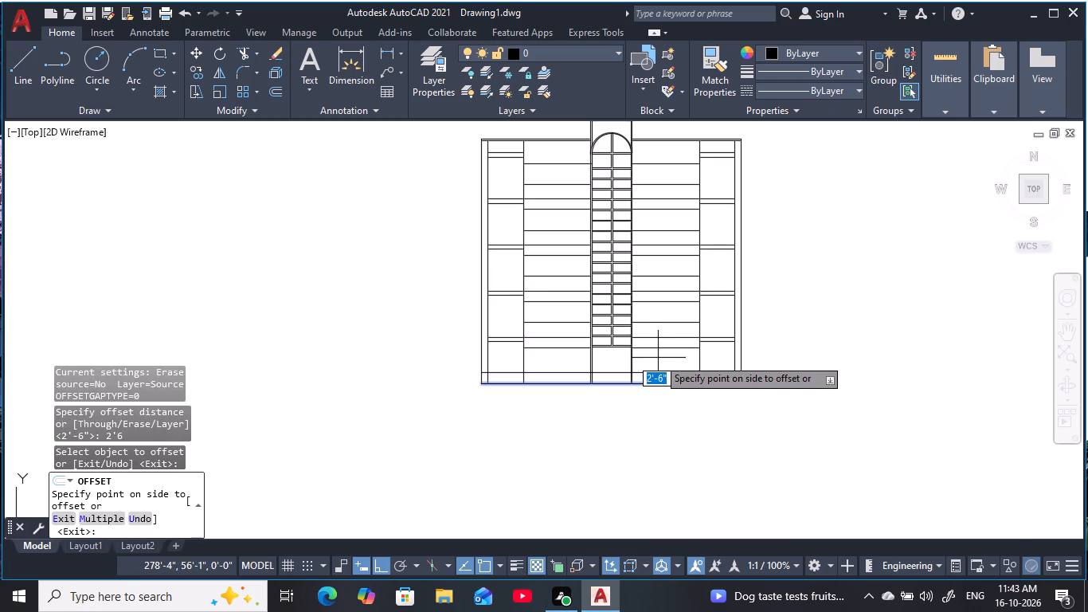
pyautogui.click(658, 358)
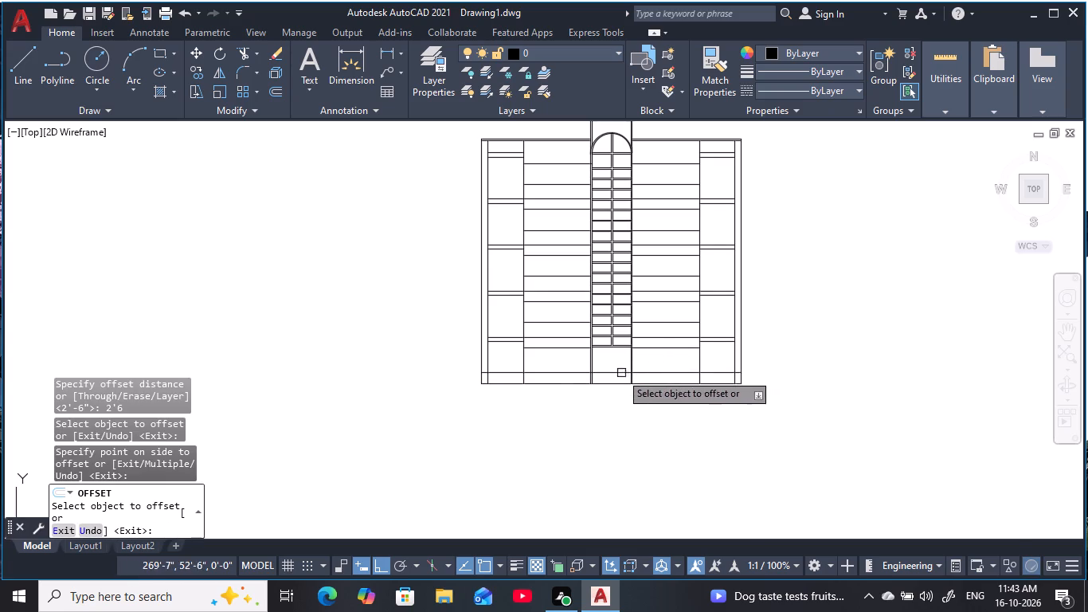
pyautogui.press('Escape')
pyautogui.press('Escape')
pyautogui.press('Escape')
pyautogui.press('Escape')
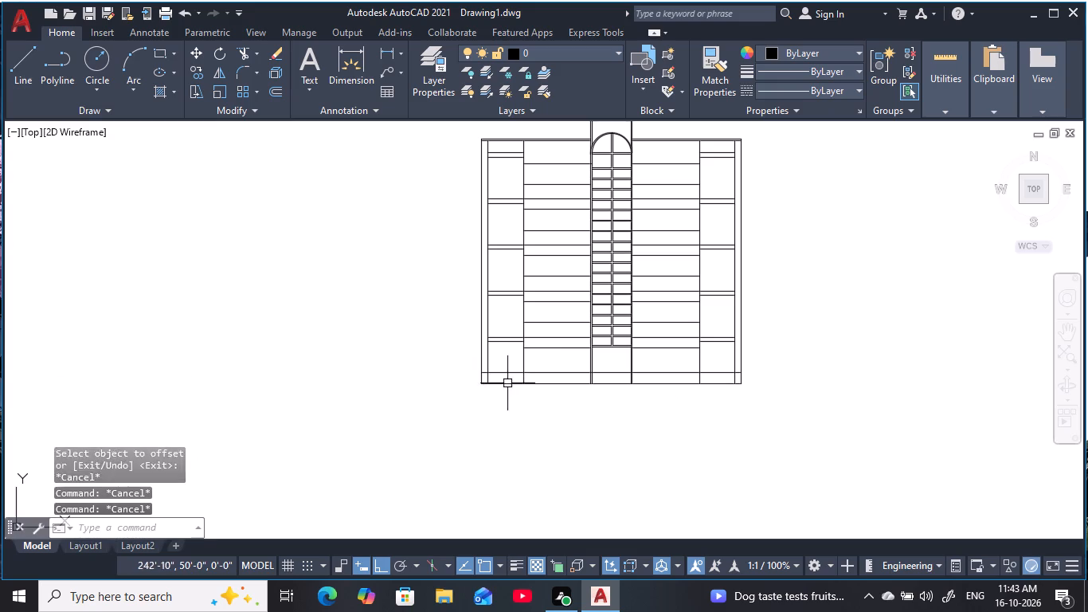
pyautogui.press('Escape')
pyautogui.press('Escape')
pyautogui.press('Escape')
pyautogui.press('Escape')
# Trim the new line above the base out of the central bay, including its two narrow side strips.
pyautogui.moveTo(556, 382); pyautogui.dragTo(519, 387, button='middle')
pyautogui.scroll(3, 589, 375)
pyautogui.write('TR')
pyautogui.press('space')
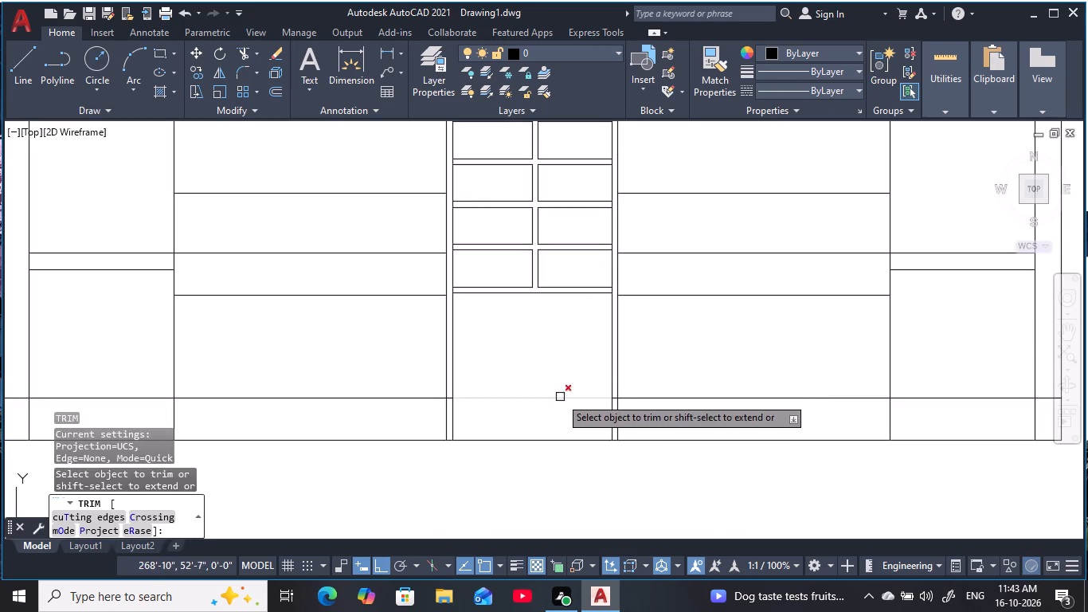
pyautogui.click(561, 398)
pyautogui.scroll(2, 453, 399)
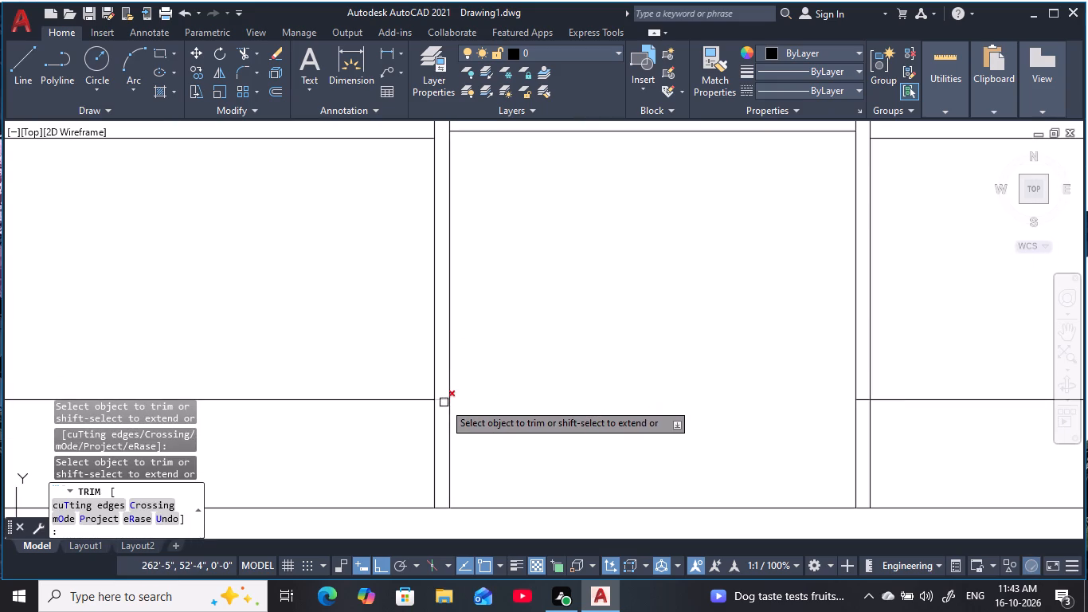
pyautogui.click(444, 402)
pyautogui.click(863, 399)
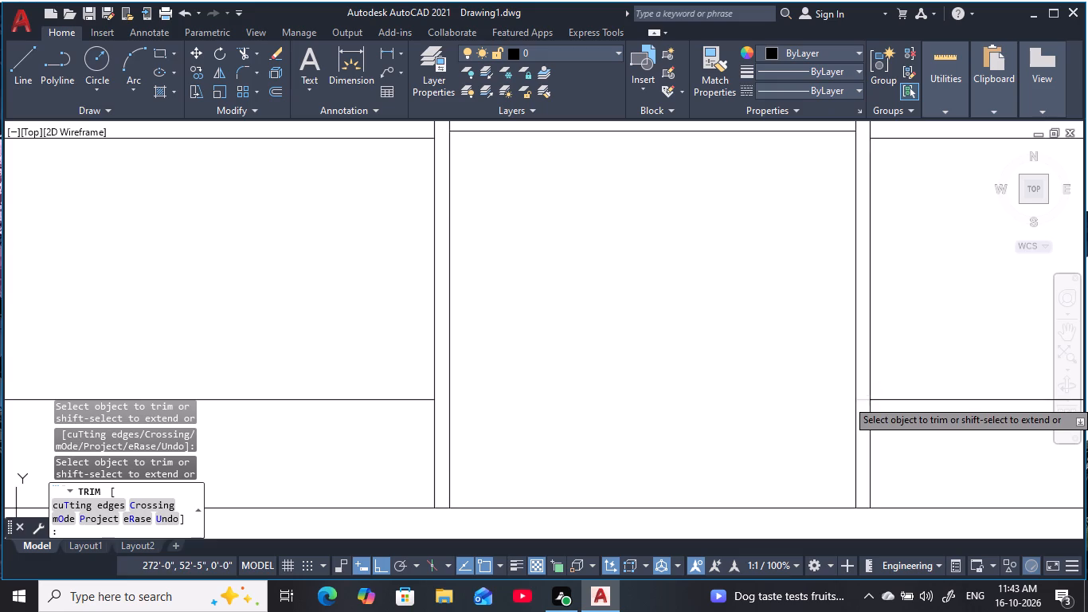
pyautogui.scroll(-3, 728, 423)
pyautogui.moveTo(729, 421); pyautogui.dragTo(704, 435, button='middle')
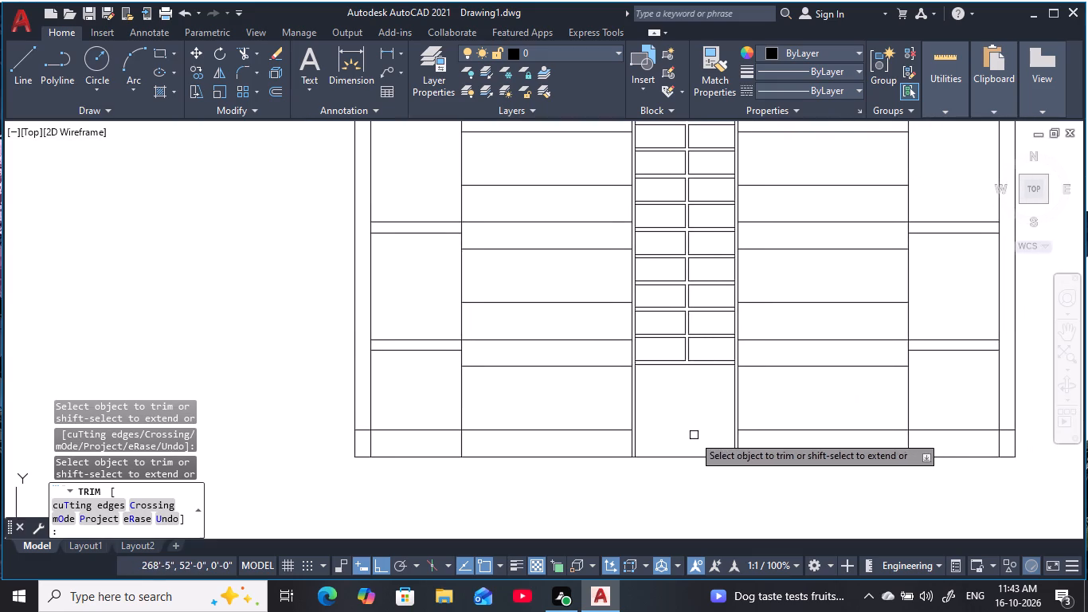
pyautogui.press('Escape')
pyautogui.press('Escape')
pyautogui.press('Escape')
pyautogui.moveTo(683, 433); pyautogui.dragTo(605, 443, button='middle')
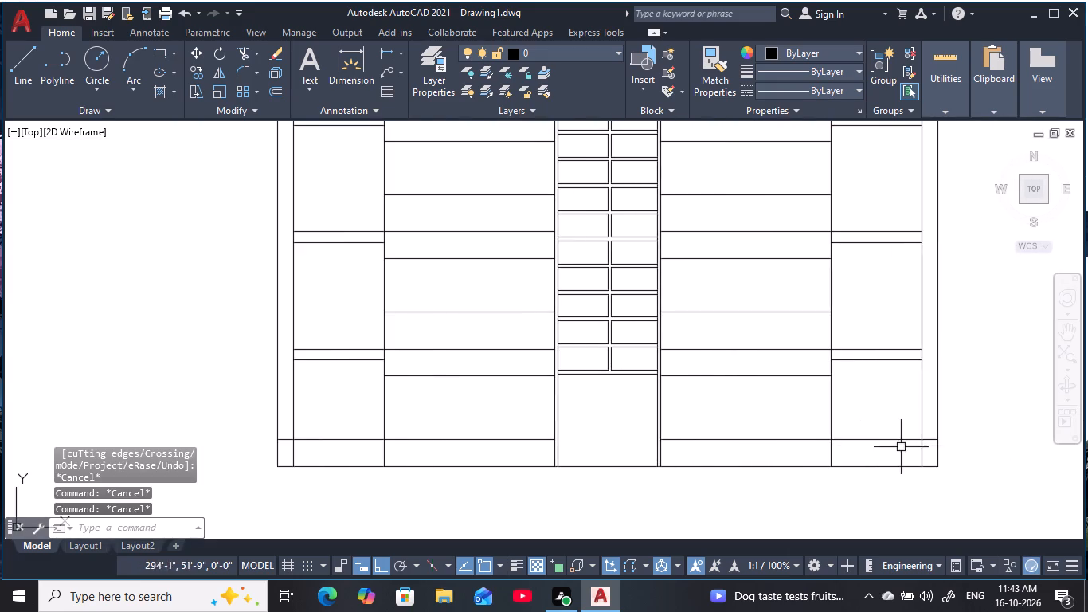
# Trim the new line above the base out of the narrow strip along the elevation's right outer edge.
pyautogui.scroll(2, 931, 445)
pyautogui.write('TR')
pyautogui.press('space')
pyautogui.click(927, 436)
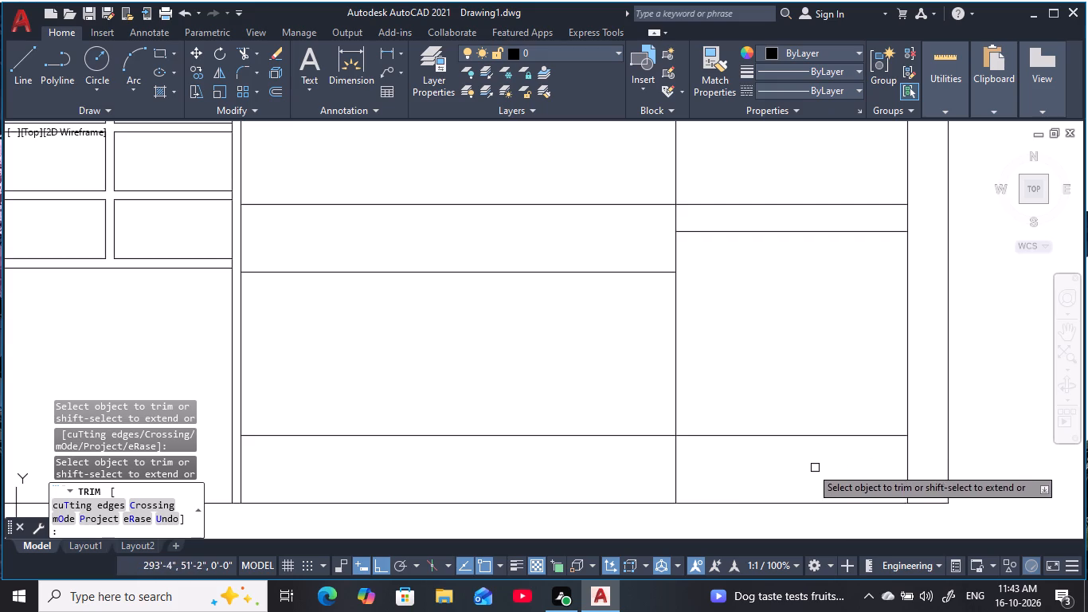
pyautogui.scroll(-1, 725, 441)
pyautogui.moveTo(726, 419); pyautogui.dragTo(885, 416, button='middle')
pyautogui.press('Escape')
pyautogui.press('Escape')
pyautogui.scroll(-1, 684, 394)
pyautogui.press('Escape')
pyautogui.moveTo(684, 394); pyautogui.dragTo(685, 394, button='middle')
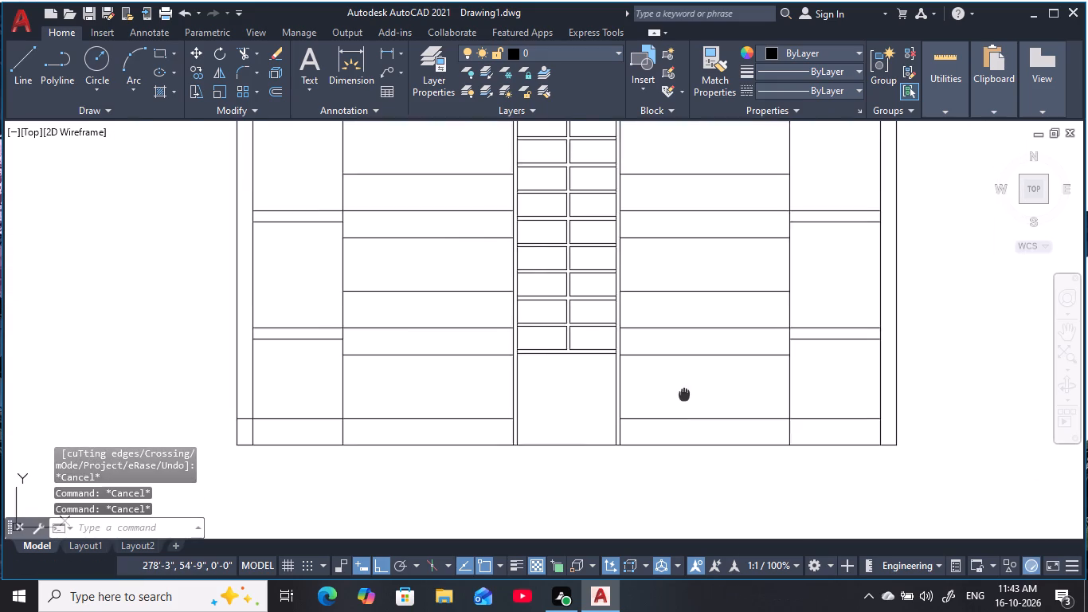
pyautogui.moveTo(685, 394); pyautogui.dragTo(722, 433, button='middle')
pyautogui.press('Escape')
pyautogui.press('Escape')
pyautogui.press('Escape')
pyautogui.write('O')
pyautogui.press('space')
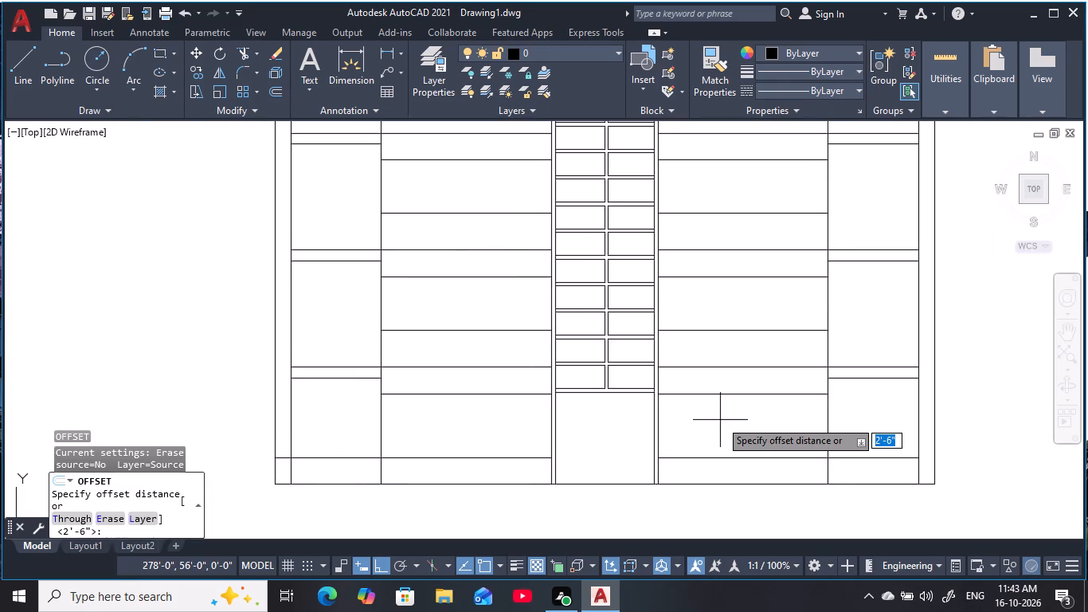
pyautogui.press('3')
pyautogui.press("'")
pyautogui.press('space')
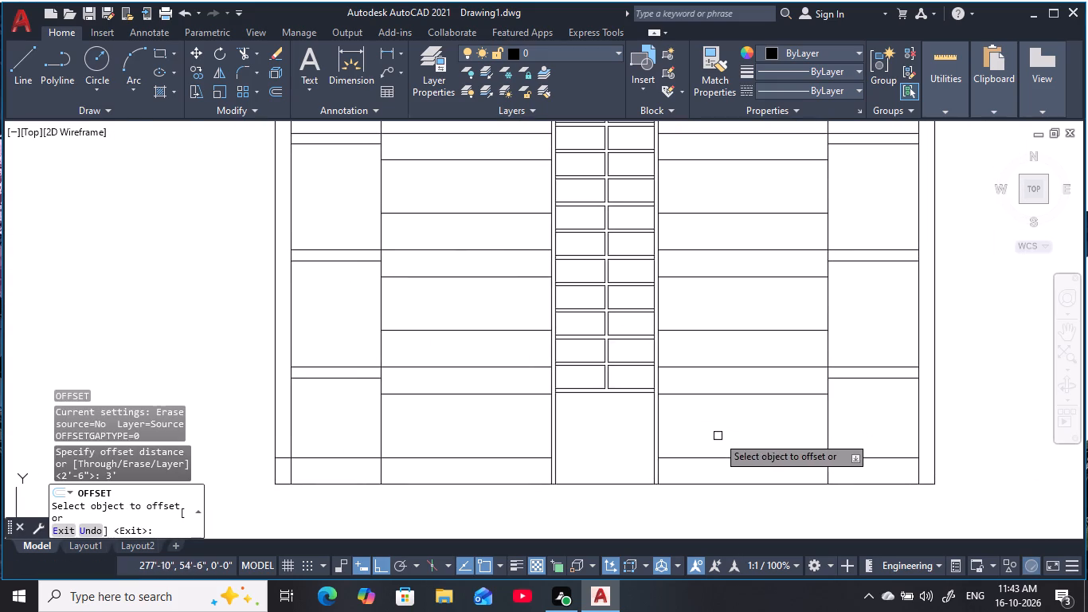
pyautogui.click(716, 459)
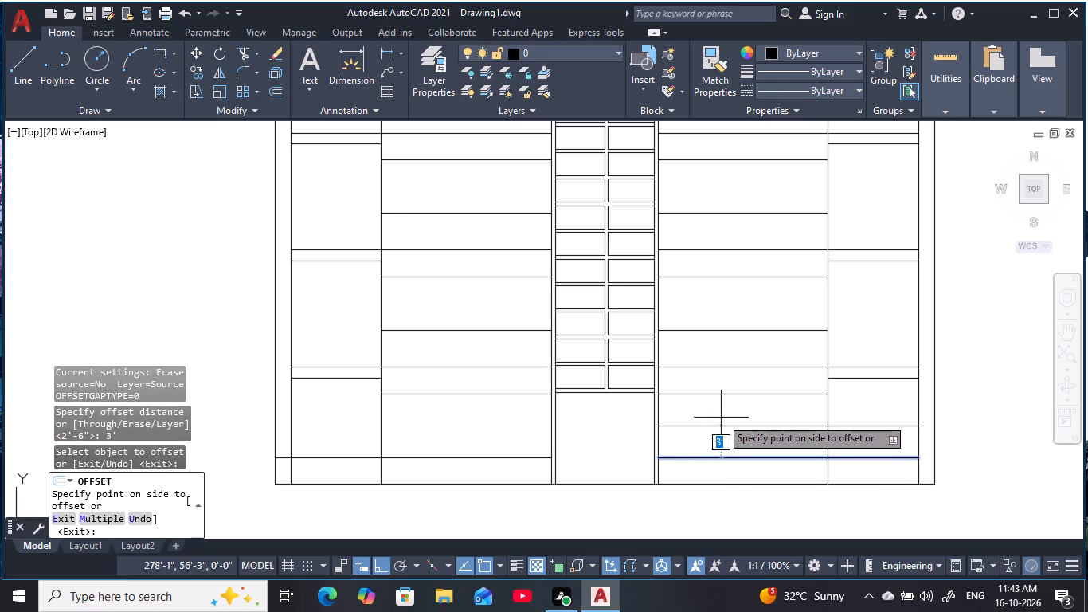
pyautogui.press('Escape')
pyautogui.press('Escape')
# Trim the new line above the base out of the narrow strip along the elevation's left outer edge.
pyautogui.scroll(-2, 573, 405)
pyautogui.moveTo(549, 410); pyautogui.dragTo(553, 454, button='middle')
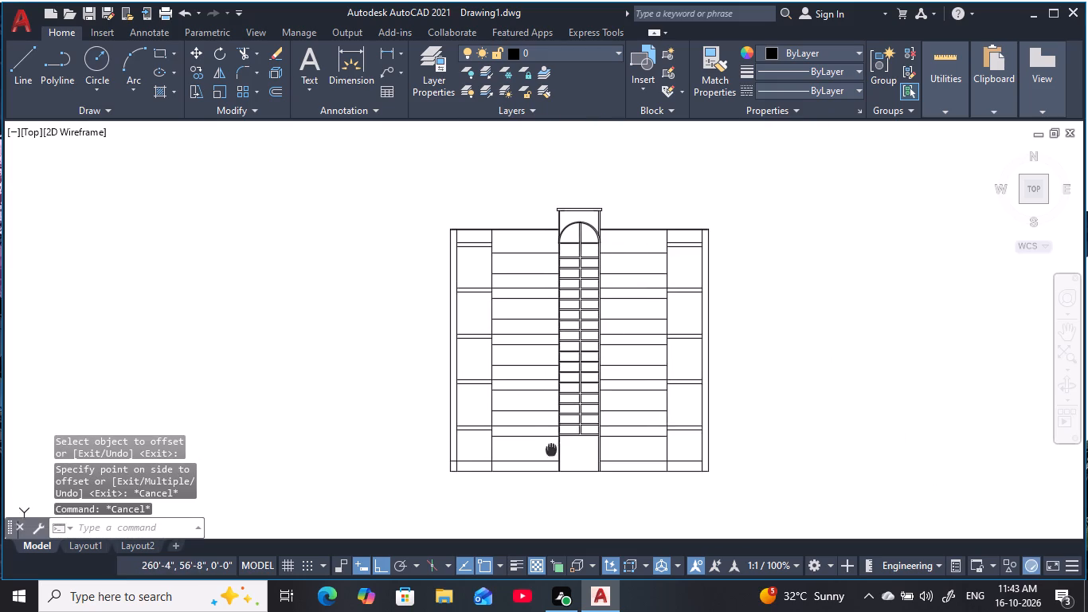
pyautogui.moveTo(553, 454); pyautogui.dragTo(555, 464, button='middle')
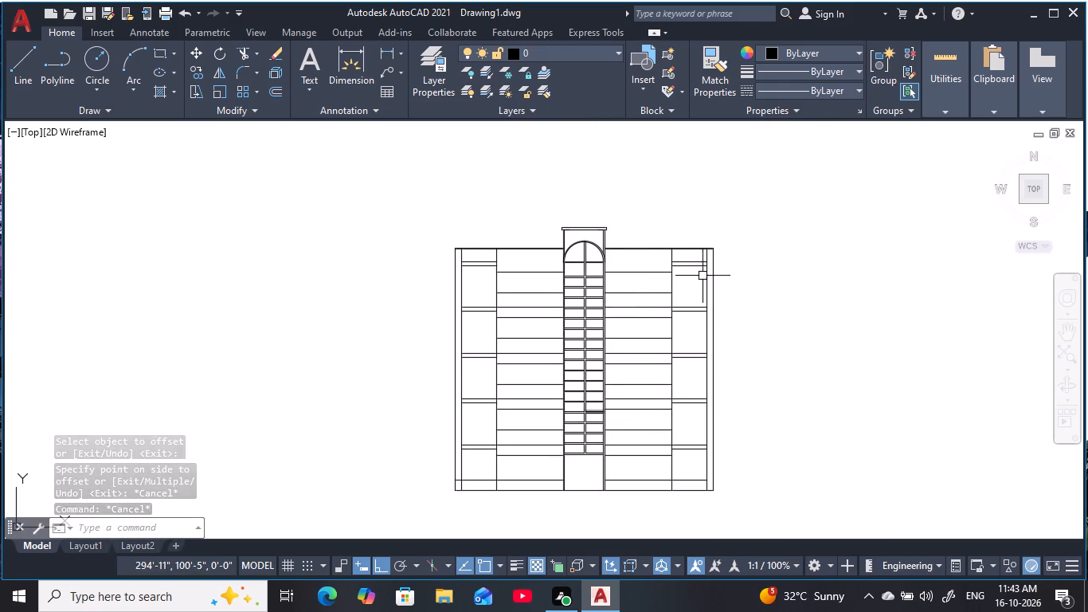
pyautogui.scroll(1, 612, 256)
pyautogui.moveTo(612, 256); pyautogui.dragTo(639, 171, button='middle')
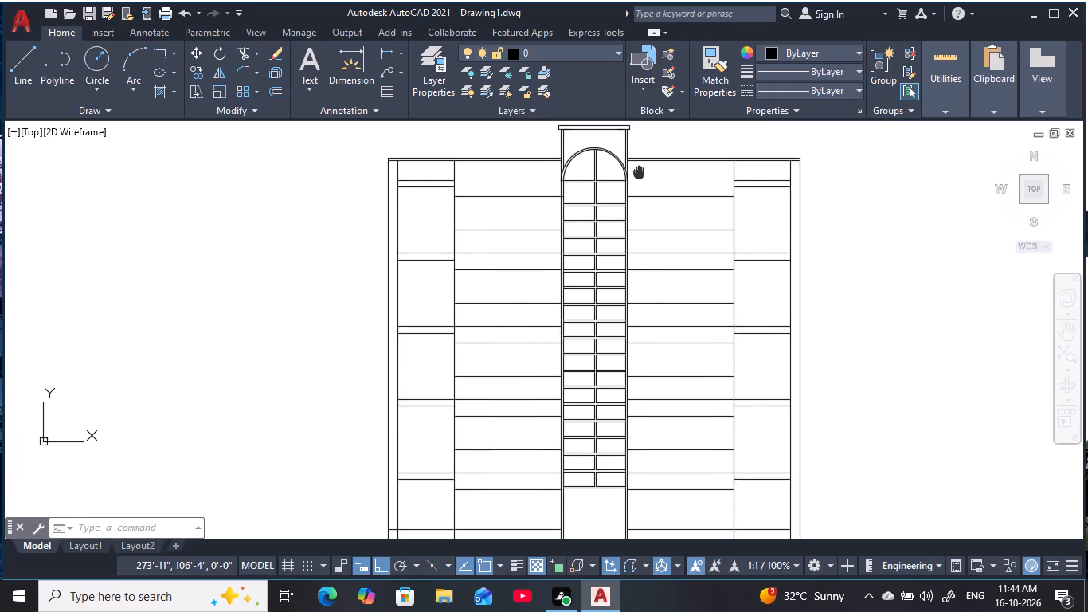
pyautogui.moveTo(639, 171); pyautogui.dragTo(657, 146, button='middle')
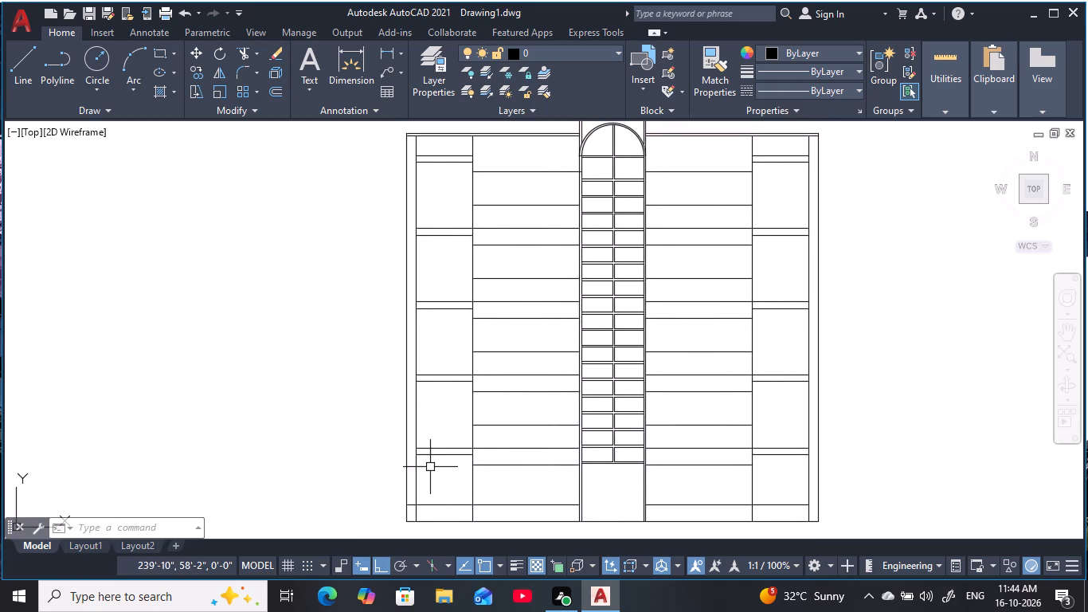
pyautogui.moveTo(450, 457); pyautogui.dragTo(470, 437, button='middle')
pyautogui.press('Escape')
pyautogui.press('Escape')
pyautogui.press('Escape')
pyautogui.press('Escape')
pyautogui.press('Escape')
pyautogui.press('Escape')
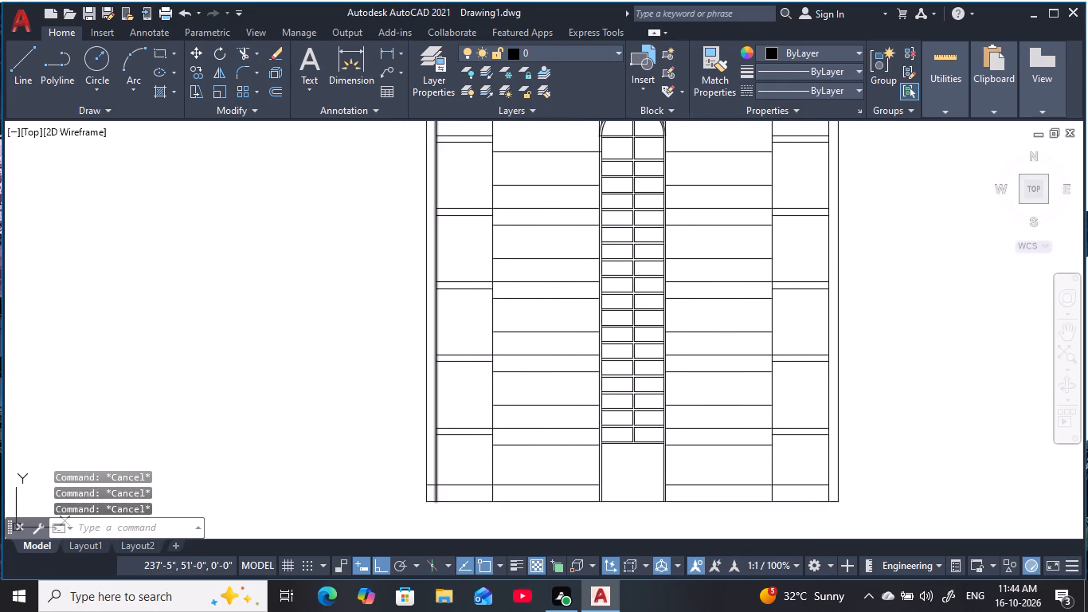
pyautogui.scroll(2, 434, 495)
pyautogui.press('t')
pyautogui.press('r')
pyautogui.press('space')
pyautogui.press('space')
pyautogui.click(425, 473)
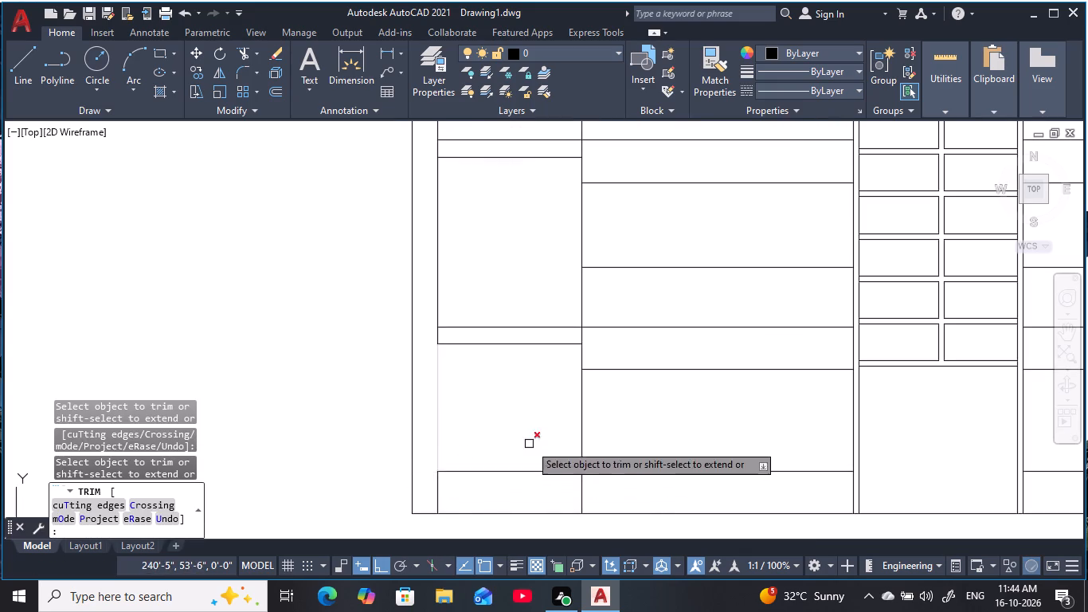
pyautogui.scroll(-2, 530, 444)
pyautogui.moveTo(526, 437); pyautogui.dragTo(429, 519, button='middle')
pyautogui.moveTo(476, 450); pyautogui.dragTo(456, 449, button='middle')
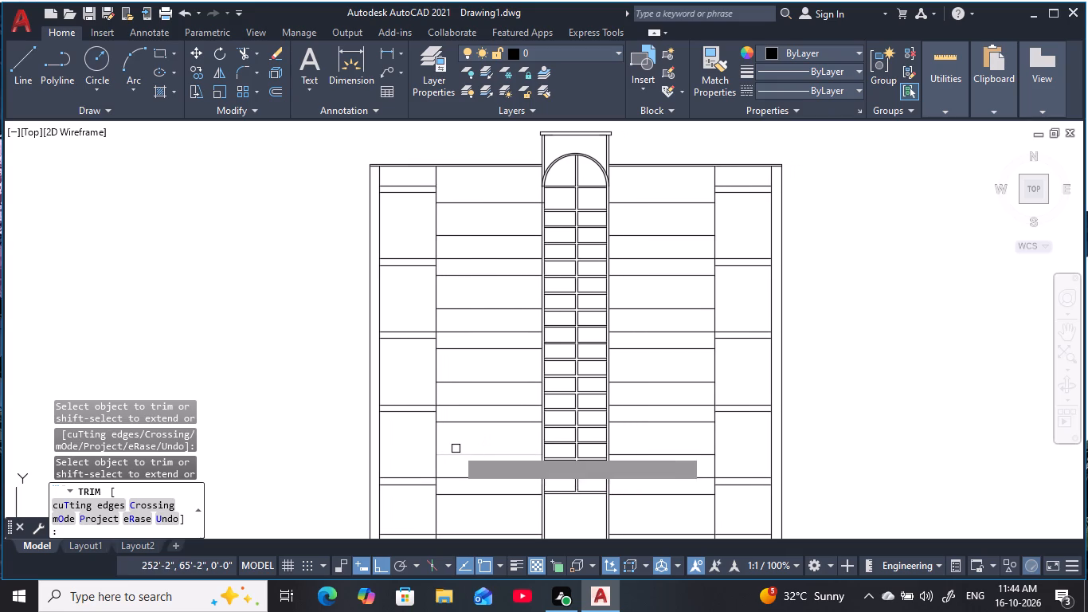
pyautogui.press('Escape')
pyautogui.press('Escape')
pyautogui.press('Escape')
pyautogui.press('Escape')
pyautogui.press('Escape')
pyautogui.press('Escape')
pyautogui.press('Escape')
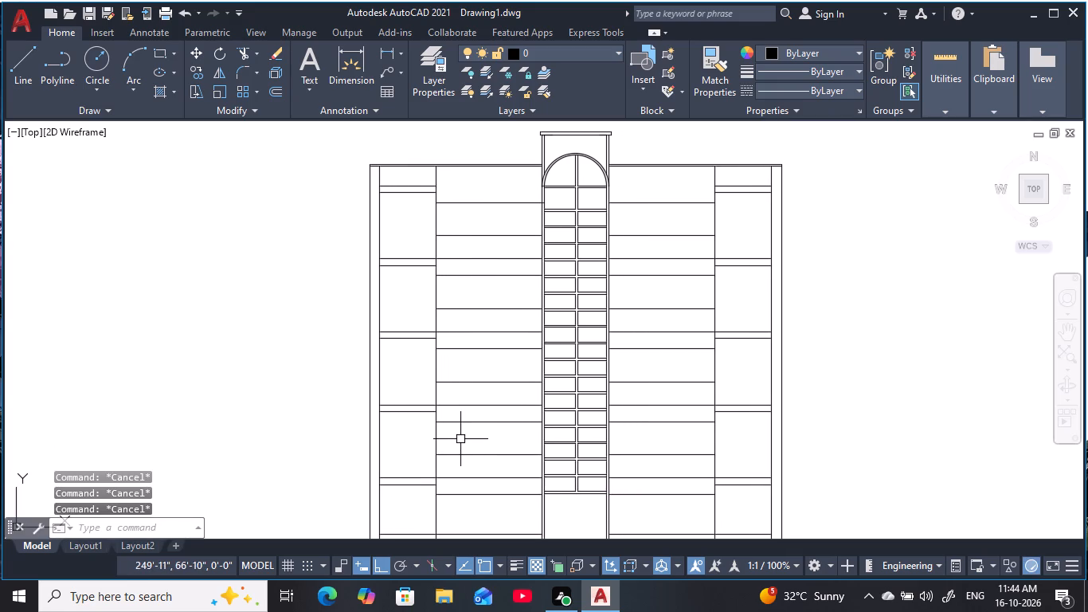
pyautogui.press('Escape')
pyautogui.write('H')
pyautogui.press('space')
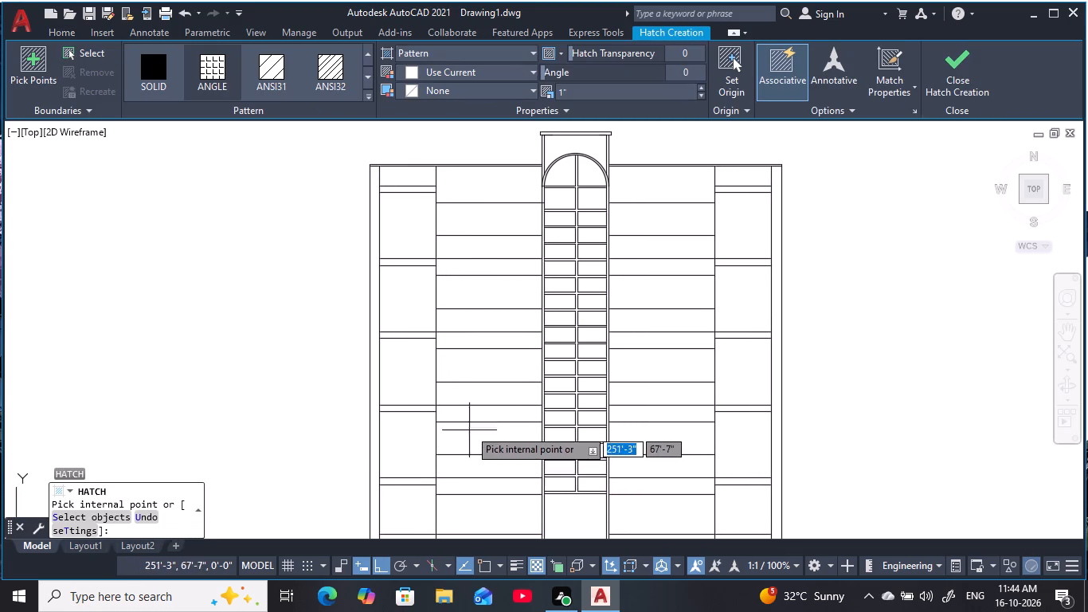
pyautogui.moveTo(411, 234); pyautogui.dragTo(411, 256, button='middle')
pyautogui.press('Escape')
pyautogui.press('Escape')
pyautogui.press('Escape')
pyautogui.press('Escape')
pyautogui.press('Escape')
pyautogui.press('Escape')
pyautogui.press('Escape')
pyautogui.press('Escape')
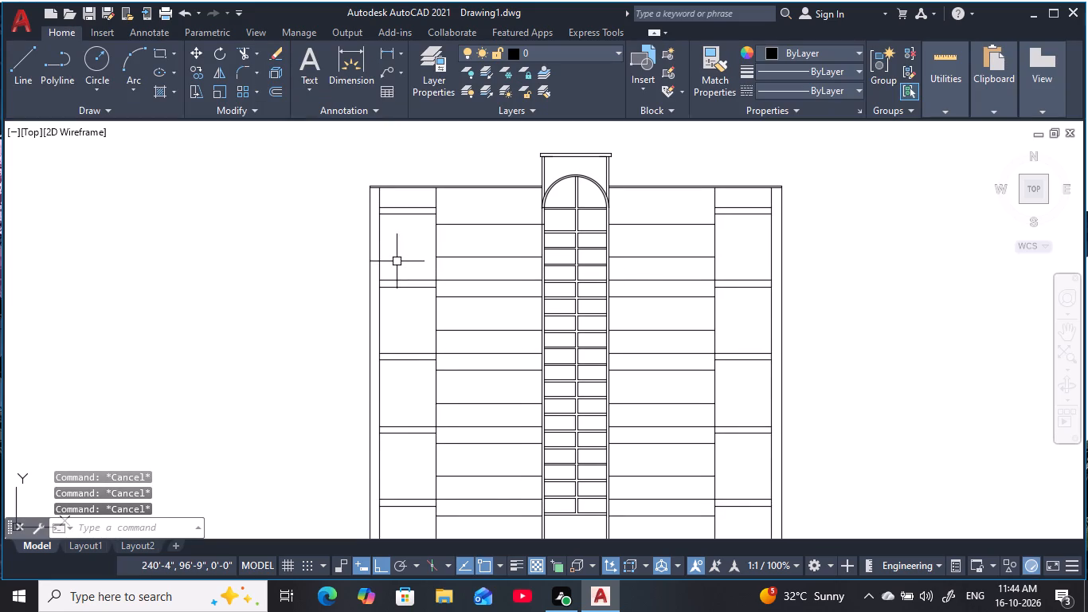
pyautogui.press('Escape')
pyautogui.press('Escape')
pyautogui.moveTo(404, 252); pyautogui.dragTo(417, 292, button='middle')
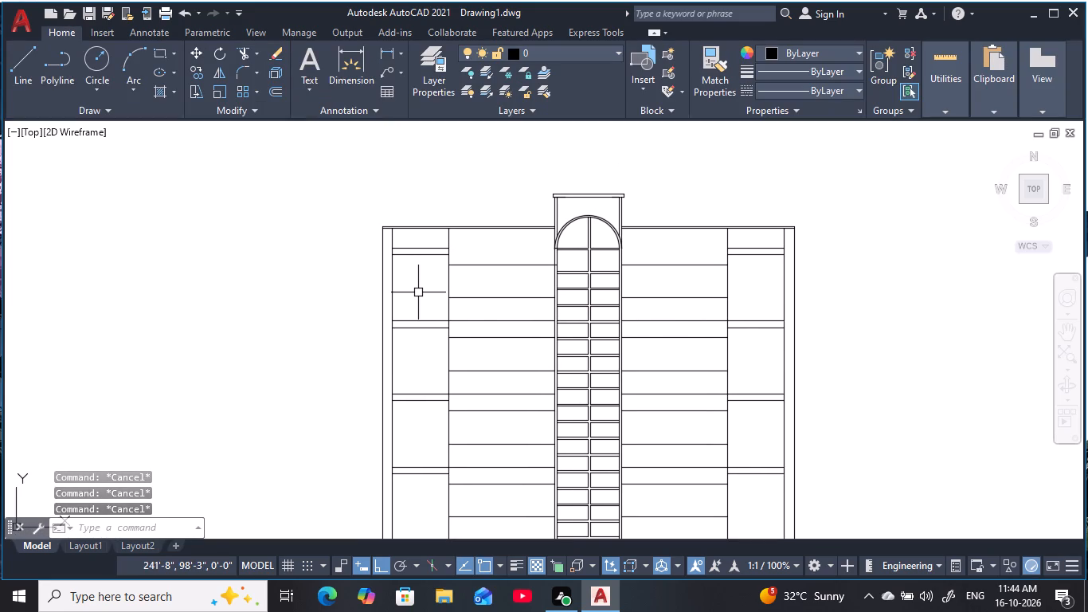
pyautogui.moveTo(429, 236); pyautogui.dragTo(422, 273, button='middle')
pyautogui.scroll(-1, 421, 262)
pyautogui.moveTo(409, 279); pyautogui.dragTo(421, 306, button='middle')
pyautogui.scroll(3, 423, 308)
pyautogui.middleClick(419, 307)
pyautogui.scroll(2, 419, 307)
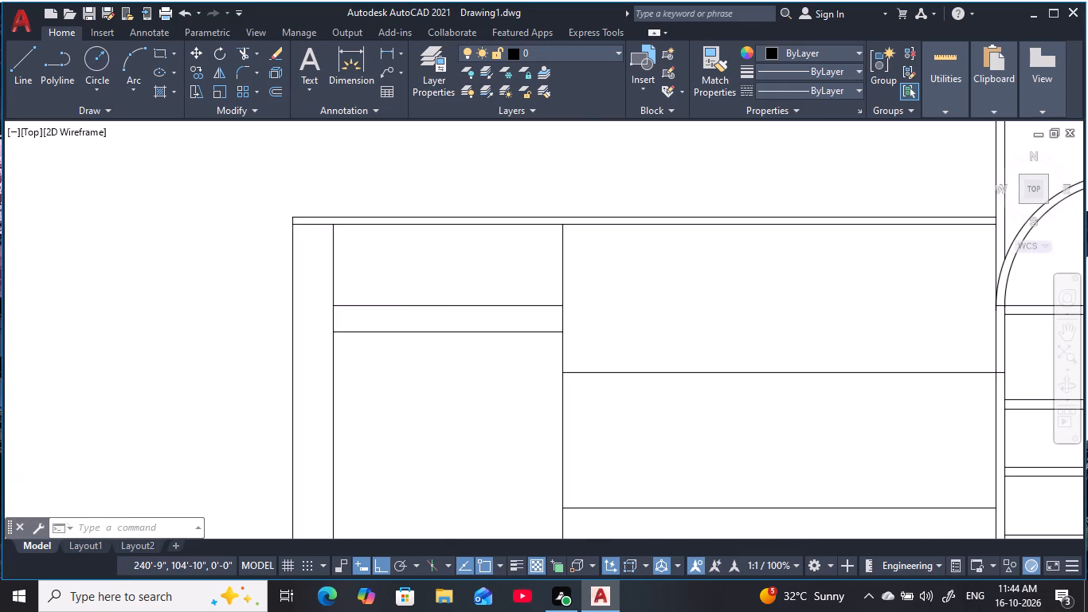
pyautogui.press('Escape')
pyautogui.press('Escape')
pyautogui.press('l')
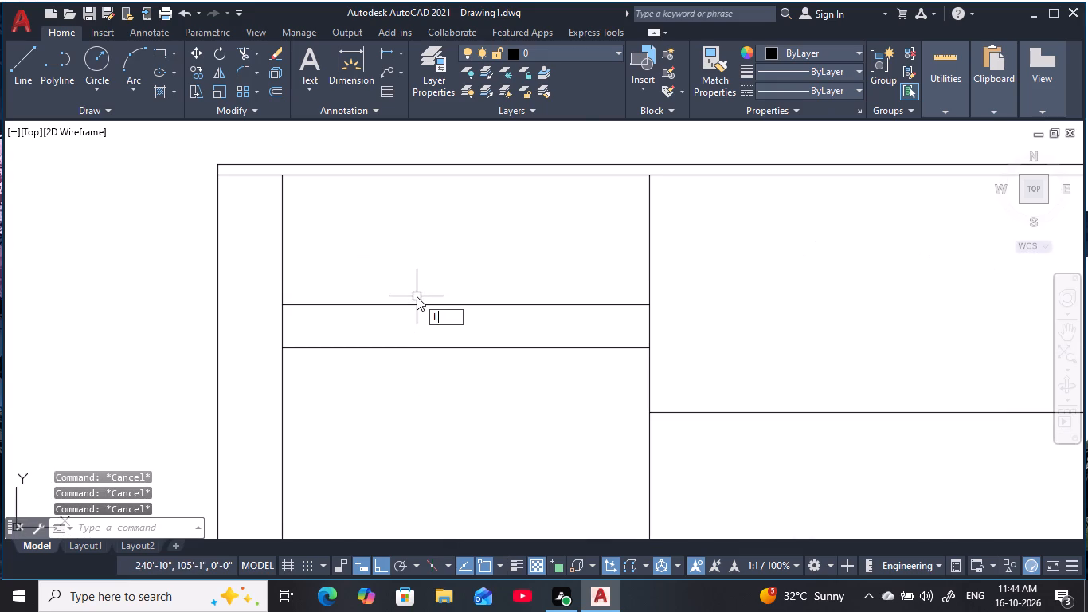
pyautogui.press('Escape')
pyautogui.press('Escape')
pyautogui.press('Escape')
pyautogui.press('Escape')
# Offset the left end bay's outer vertical line 4' inward, toward the elevation's centre.
pyautogui.write('O')
pyautogui.press('space')
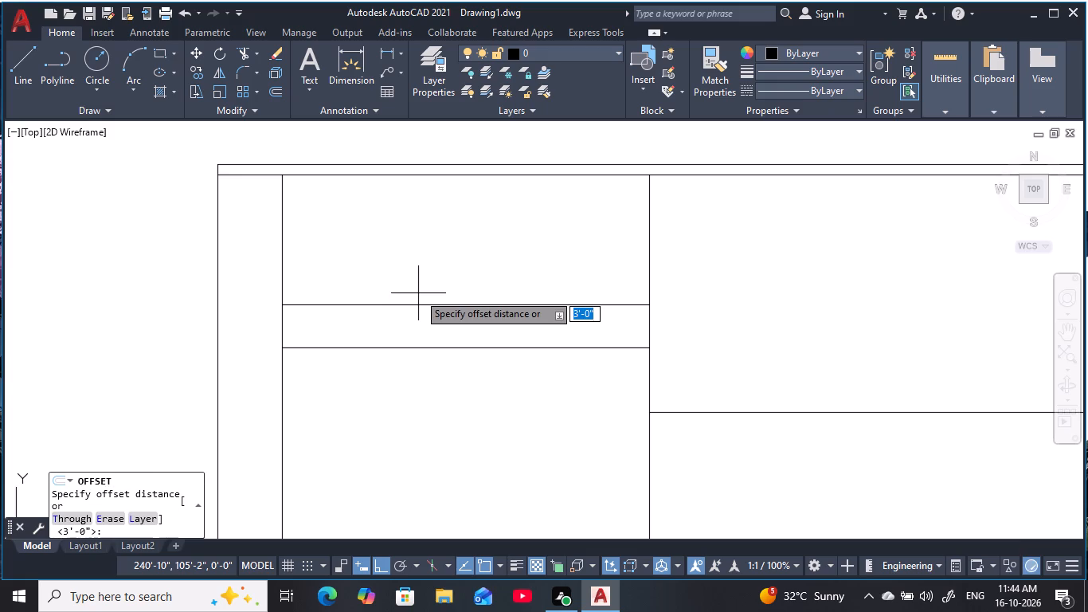
pyautogui.press('4')
pyautogui.write("'")
pyautogui.press('space')
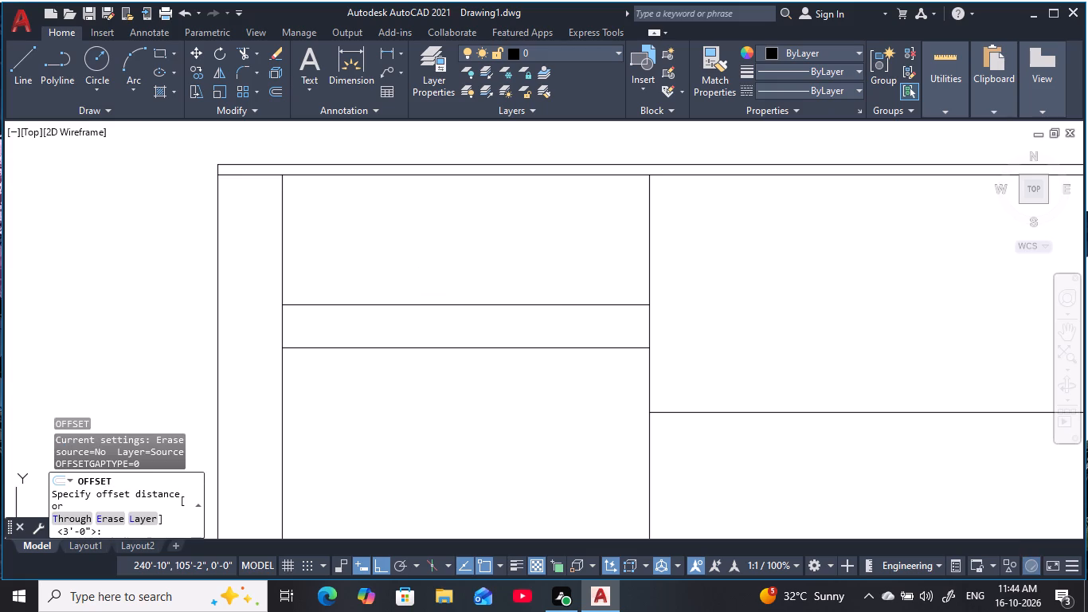
pyautogui.click(282, 265)
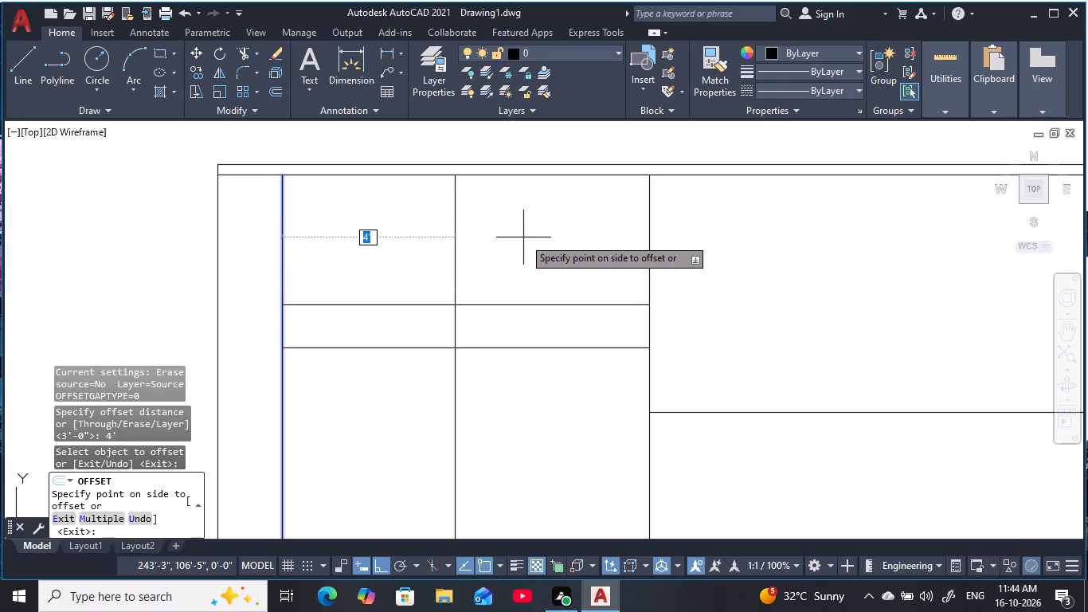
pyautogui.scroll(-2, 523, 237)
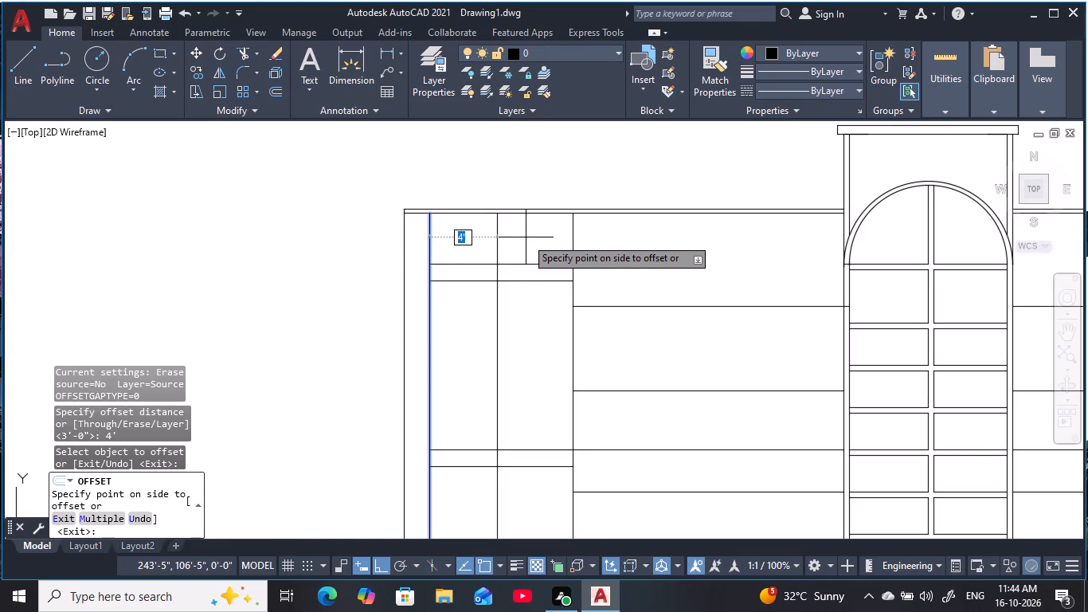
pyautogui.click(526, 237)
pyautogui.press('Escape')
pyautogui.press('Escape')
pyautogui.press('Escape')
pyautogui.press('Escape')
pyautogui.press('Escape')
pyautogui.press('Escape')
pyautogui.press('Escape')
pyautogui.press('Escape')
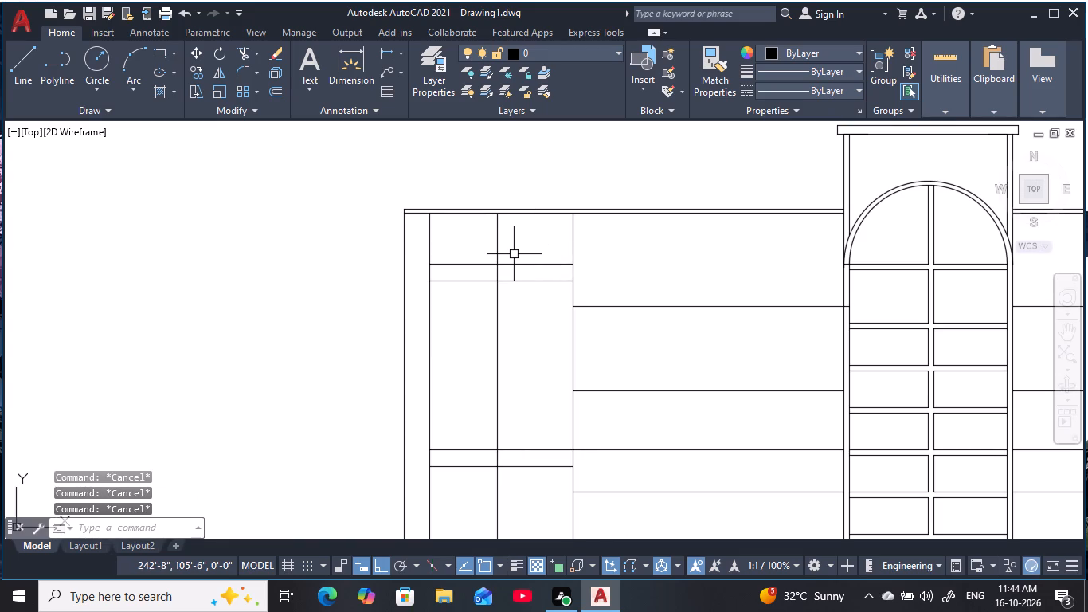
# Trim the new vertical out of the left bay's top band, and the band's upper line on the vertical's outer side.
pyautogui.write('TR')
pyautogui.press('space')
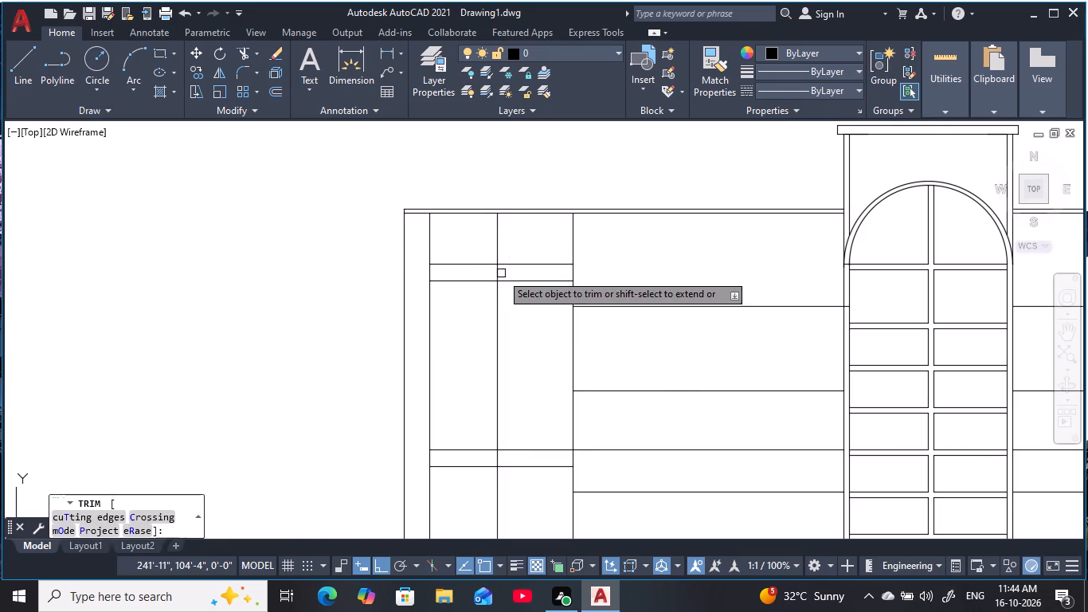
pyautogui.scroll(1, 505, 273)
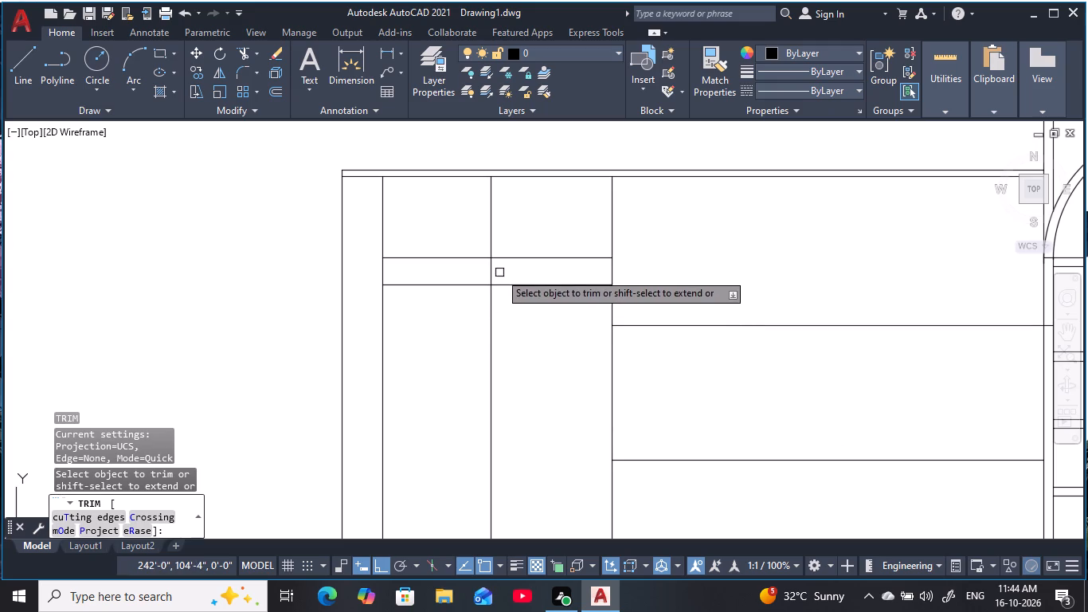
pyautogui.click(500, 273)
pyautogui.click(485, 273)
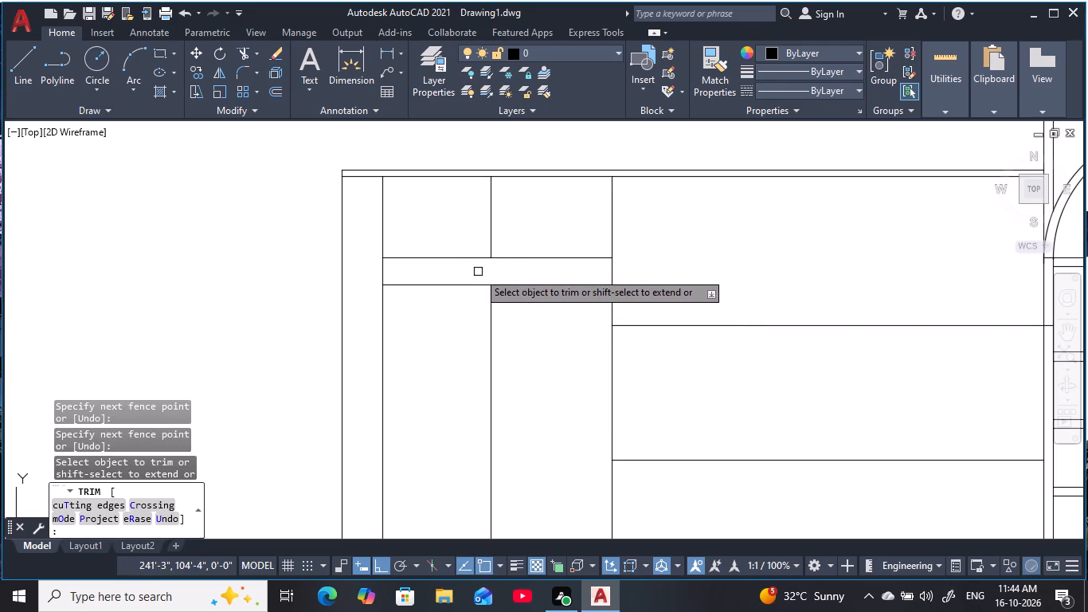
pyautogui.click(474, 260)
pyautogui.scroll(-1, 535, 343)
pyautogui.moveTo(535, 343); pyautogui.dragTo(534, 339, button='middle')
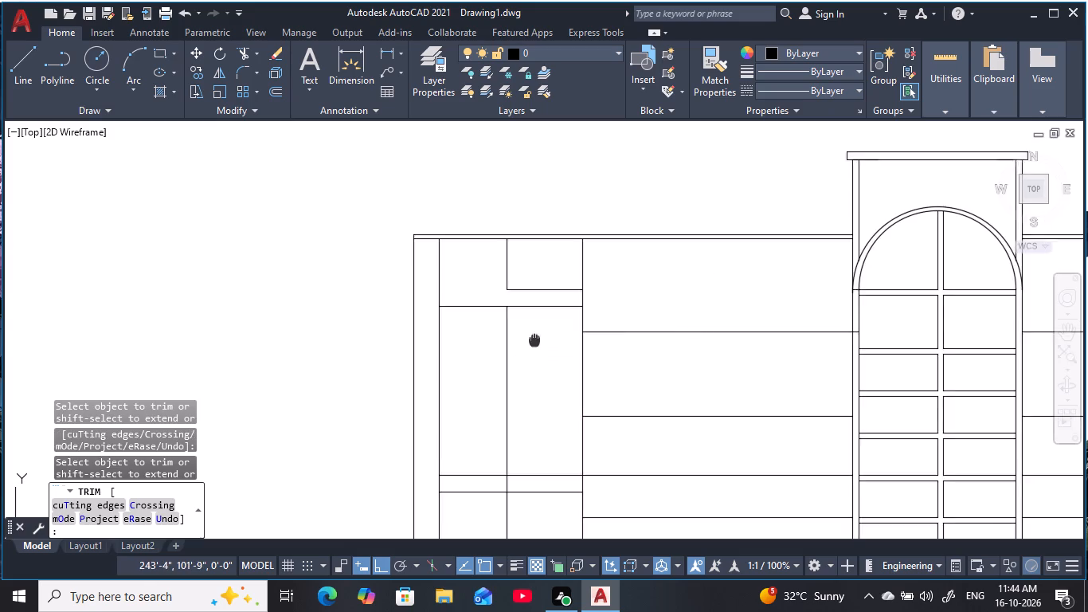
pyautogui.moveTo(534, 339); pyautogui.dragTo(516, 274, button='middle')
pyautogui.press('Escape')
pyautogui.press('Escape')
# Erase the remainder of the offset vertical below the left bay's top band.
pyautogui.click(483, 295)
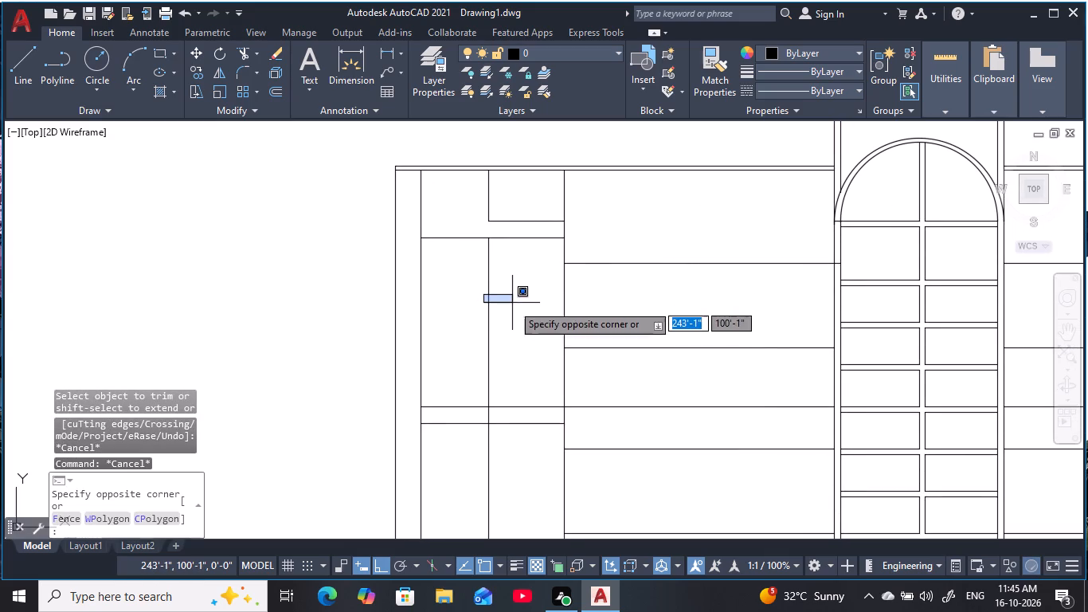
pyautogui.press('Escape')
pyautogui.press('Escape')
pyautogui.click(521, 314)
pyautogui.click(484, 304)
pyautogui.write('E')
pyautogui.press('space')
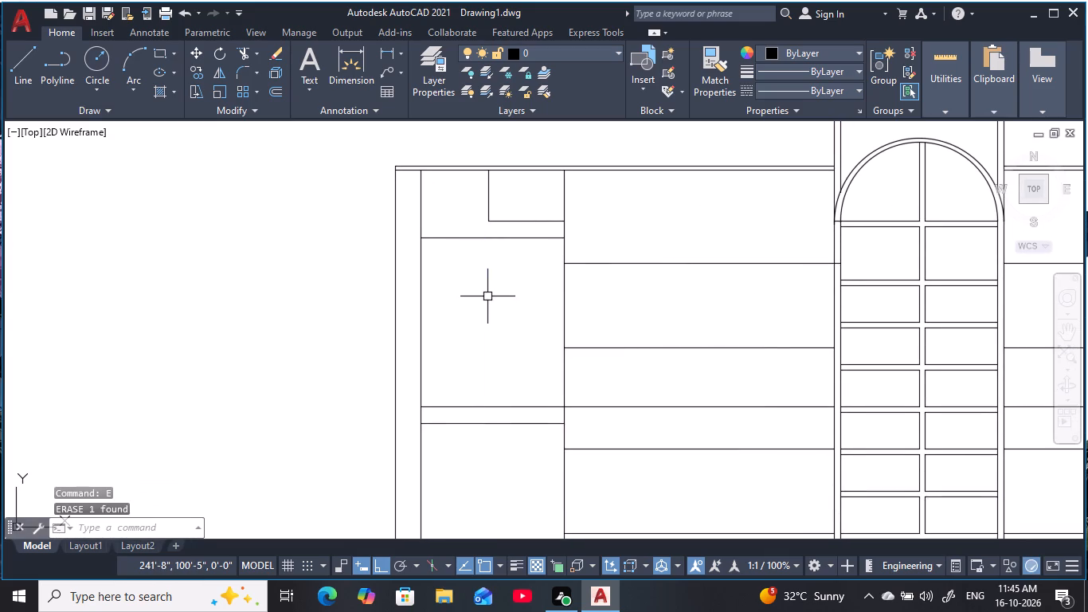
pyautogui.press('Escape')
# Offset the right end bay's outer vertical line 4' inward, toward the elevation's centre.
pyautogui.moveTo(494, 295); pyautogui.dragTo(323, 346, button='middle')
pyautogui.scroll(-2, 454, 312)
pyautogui.scroll(2, 723, 314)
pyautogui.moveTo(703, 310); pyautogui.dragTo(699, 310, button='middle')
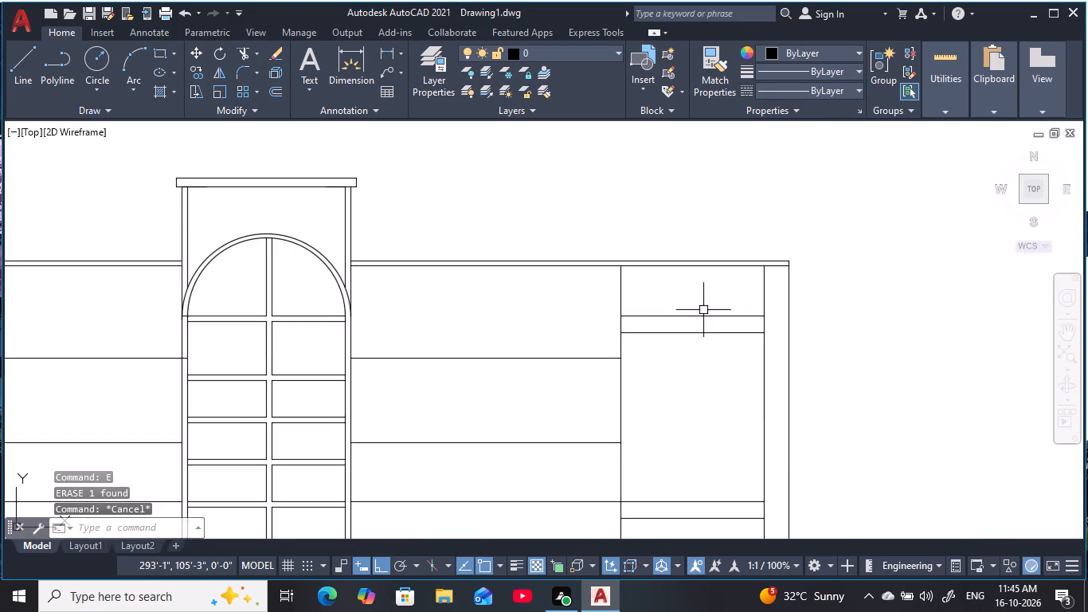
pyautogui.moveTo(699, 310); pyautogui.dragTo(627, 320, button='middle')
pyautogui.press('Escape')
pyautogui.press('Escape')
pyautogui.write('O 4')
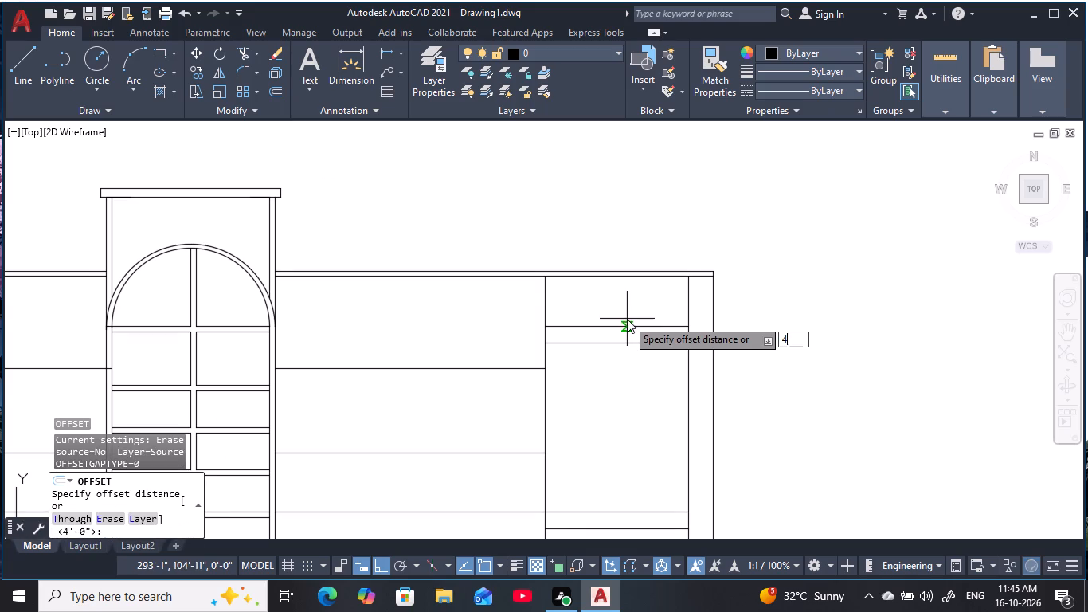
pyautogui.press("'")
pyautogui.press('space')
pyautogui.click(687, 308)
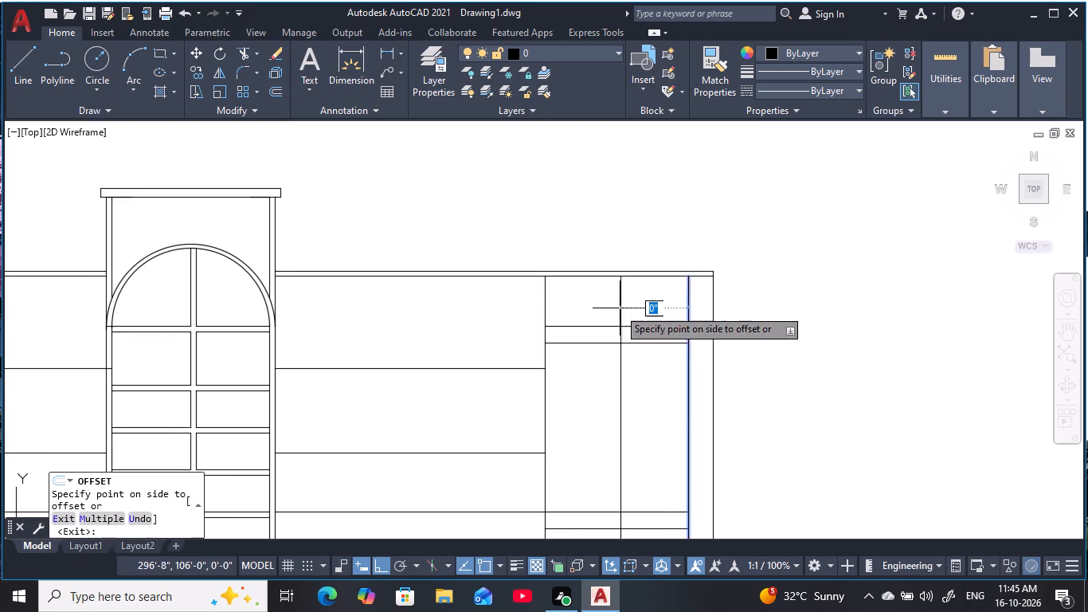
pyautogui.click(575, 310)
pyautogui.press('Escape')
pyautogui.press('Escape')
pyautogui.press('Escape')
pyautogui.press('Escape')
pyautogui.press('Escape')
pyautogui.press('Escape')
# Trim the right bay's upper band line on the new vertical's outer side, and the vertical out of the top band.
pyautogui.write('TR')
pyautogui.press('space')
pyautogui.press('space')
pyautogui.scroll(2, 659, 328)
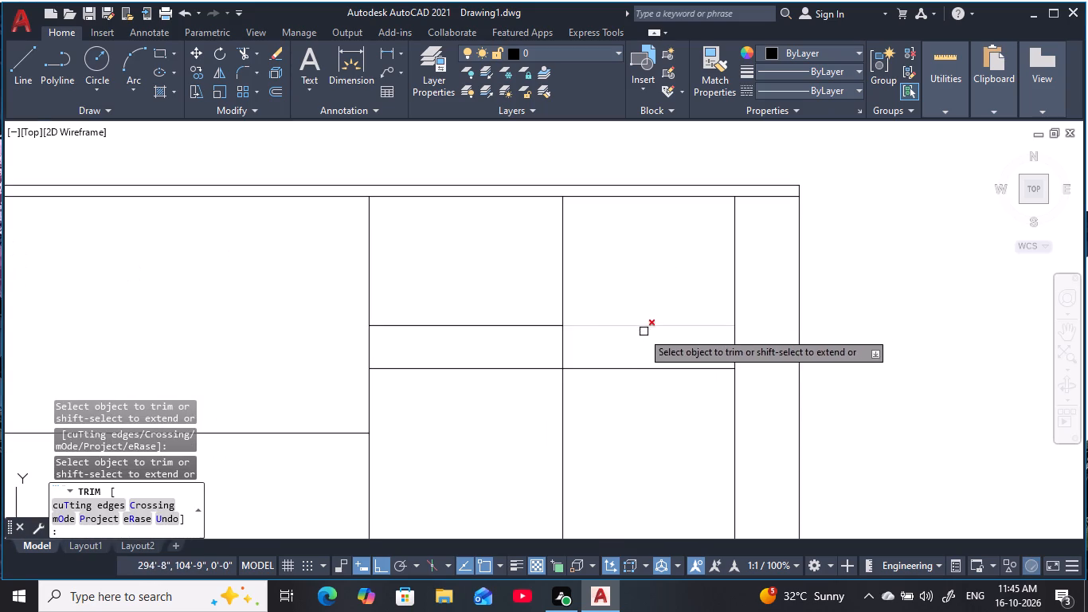
pyautogui.click(631, 327)
pyautogui.click(563, 348)
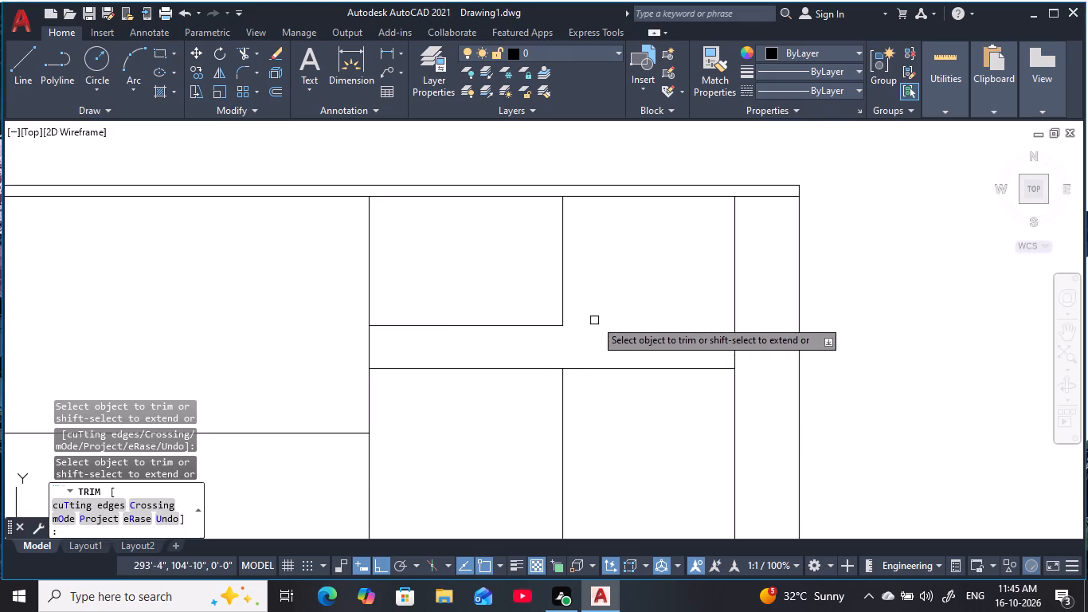
pyautogui.press('Escape')
pyautogui.scroll(-1, 603, 317)
pyautogui.press('Escape')
pyautogui.scroll(-1, 607, 316)
pyautogui.moveTo(608, 317); pyautogui.dragTo(658, 287, button='middle')
pyautogui.press('Escape')
pyautogui.press('Escape')
pyautogui.press('Escape')
pyautogui.press('Escape')
# Erase the remainder of the offset vertical below the right bay's top band.
pyautogui.click(641, 344)
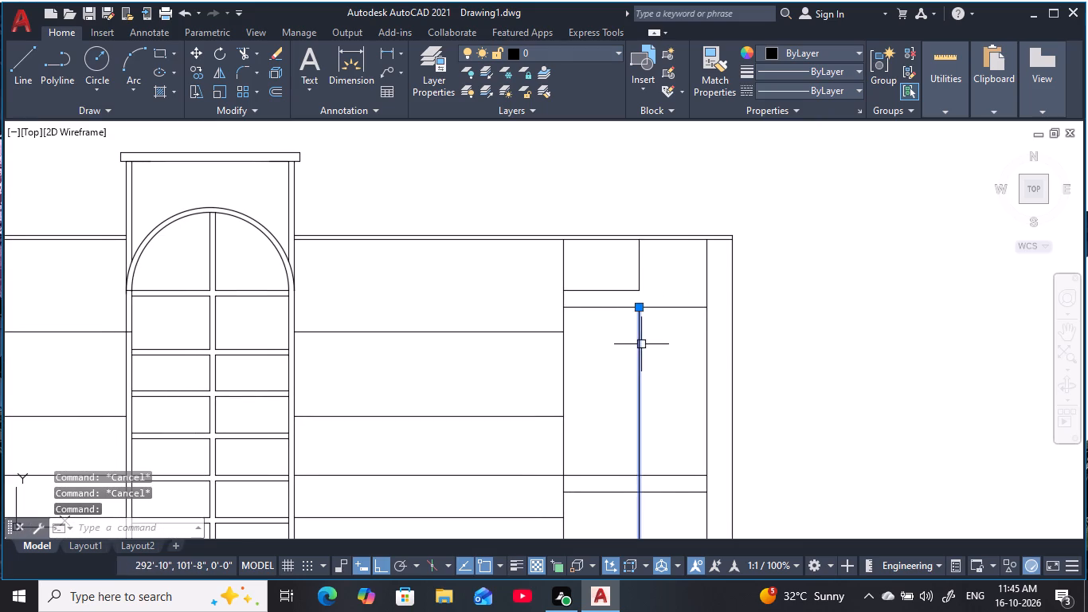
pyautogui.write('E')
pyautogui.press('space')
pyautogui.press('Escape')
# Trim the lower roofline segment above the small rectangle in the left end bay's top corner.
pyautogui.scroll(-2, 640, 344)
pyautogui.moveTo(638, 348); pyautogui.dragTo(685, 331, button='middle')
pyautogui.press('Escape')
pyautogui.press('Escape')
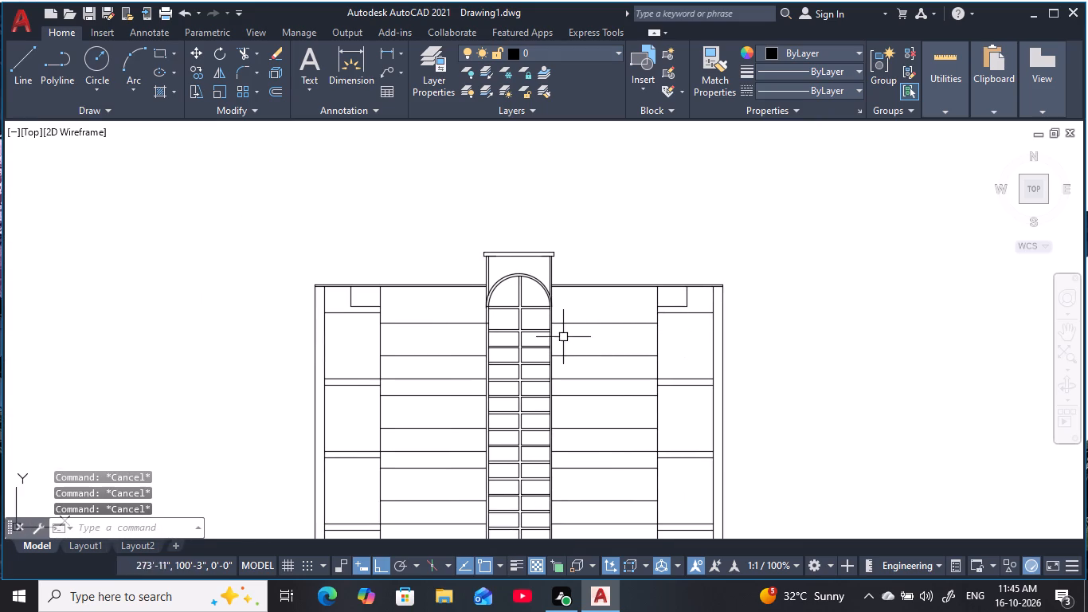
pyautogui.press('Escape')
pyautogui.press('Escape')
pyautogui.scroll(1, 444, 312)
pyautogui.moveTo(445, 312); pyautogui.dragTo(464, 299, button='middle')
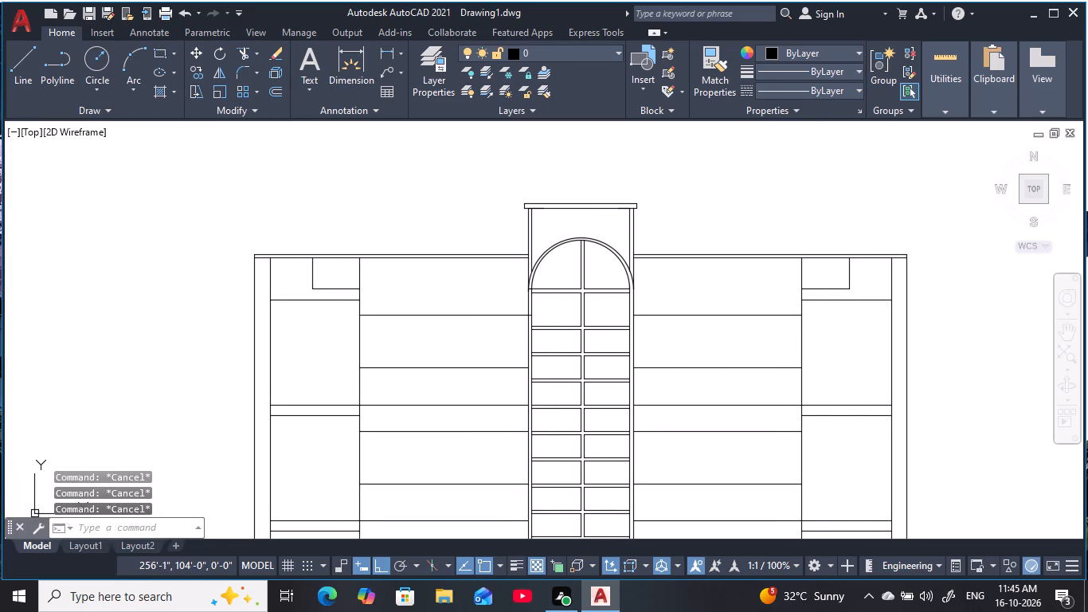
pyautogui.moveTo(353, 269); pyautogui.dragTo(372, 290, button='middle')
pyautogui.scroll(2, 350, 290)
pyautogui.press('Escape')
pyautogui.middleClick(350, 290)
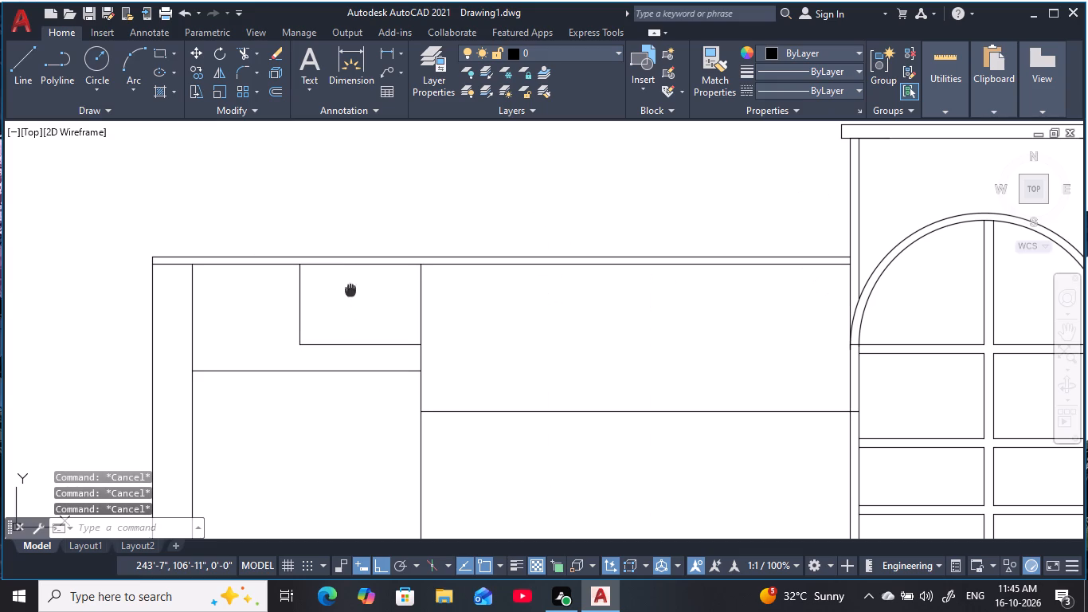
pyautogui.press('Escape')
pyautogui.press('Escape')
pyautogui.write('TR')
pyautogui.press('space')
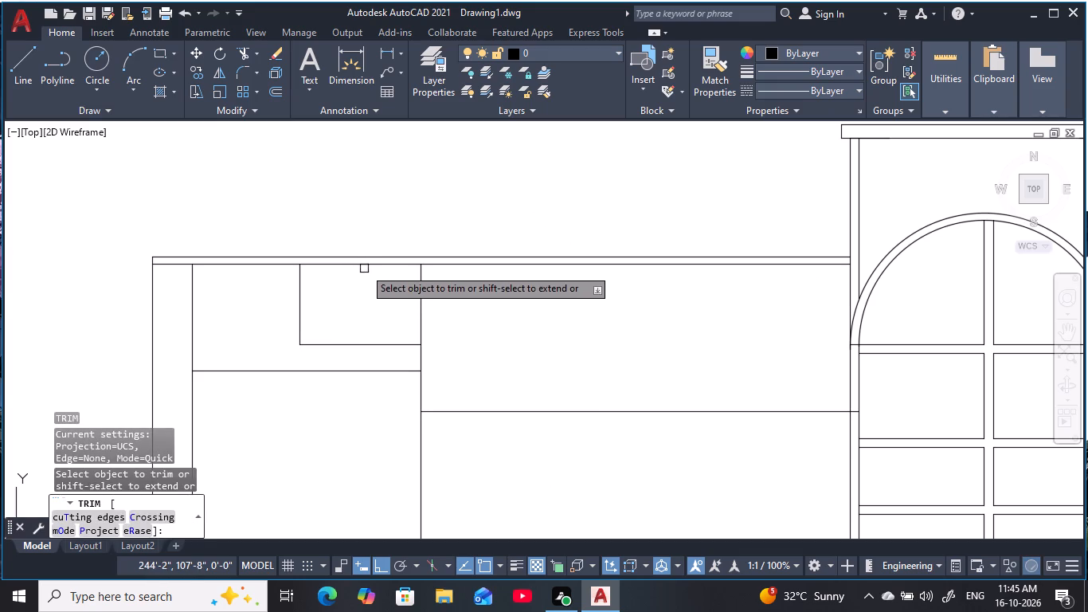
pyautogui.click(364, 268)
pyautogui.scroll(-2, 517, 314)
# Trim the lower roofline segment above the small rectangle in the right end bay's top corner.
pyautogui.moveTo(511, 317); pyautogui.dragTo(285, 334, button='middle')
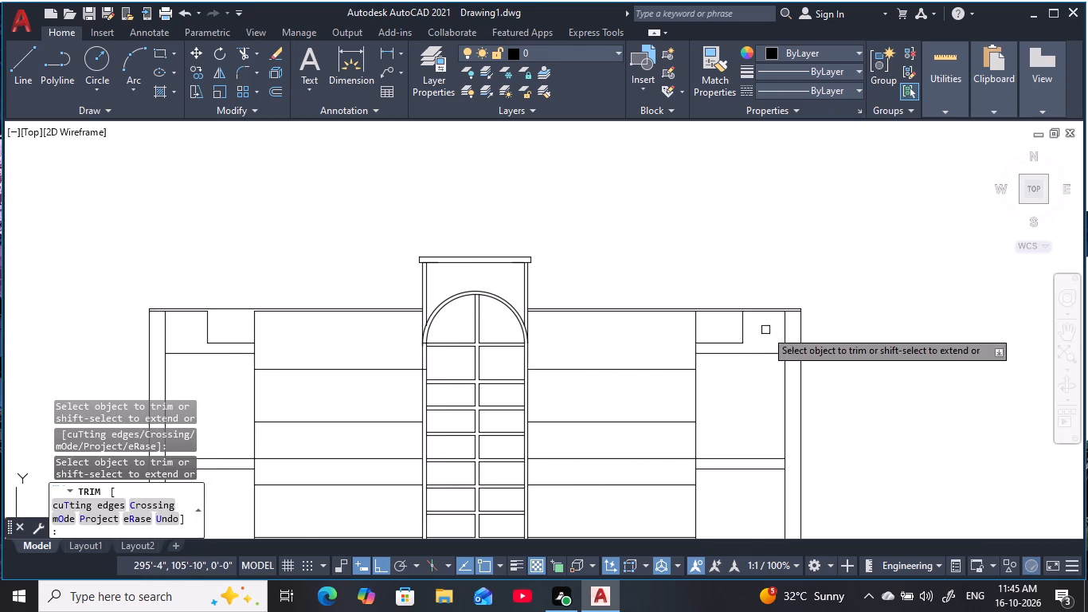
pyautogui.scroll(2, 759, 328)
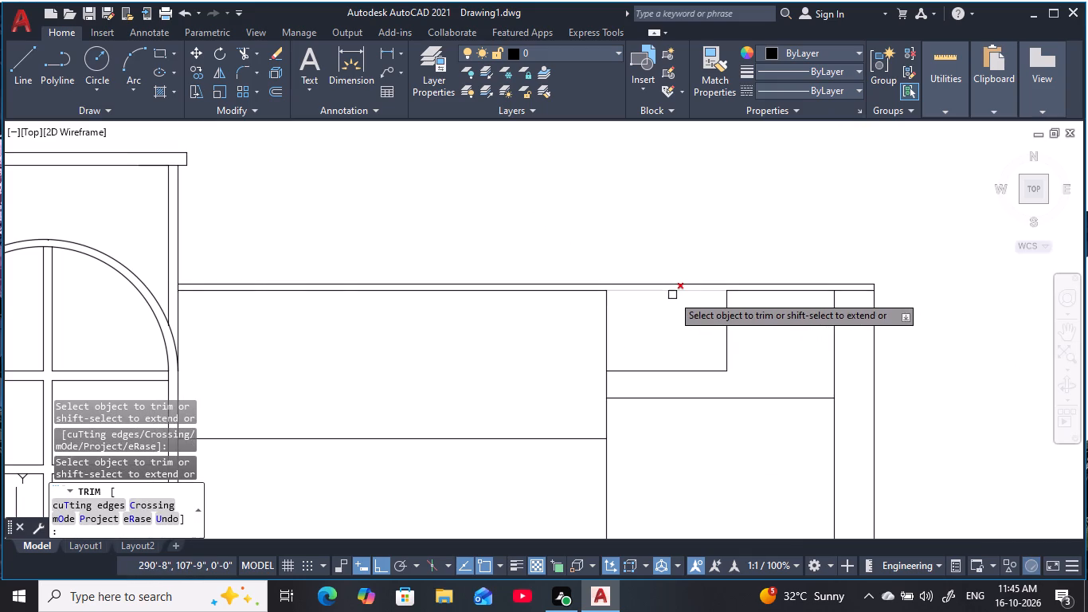
pyautogui.click(672, 295)
pyautogui.scroll(-2, 482, 383)
pyautogui.moveTo(483, 383); pyautogui.dragTo(675, 343, button='middle')
pyautogui.press('Escape')
pyautogui.press('Escape')
pyautogui.moveTo(616, 358); pyautogui.dragTo(618, 354, button='middle')
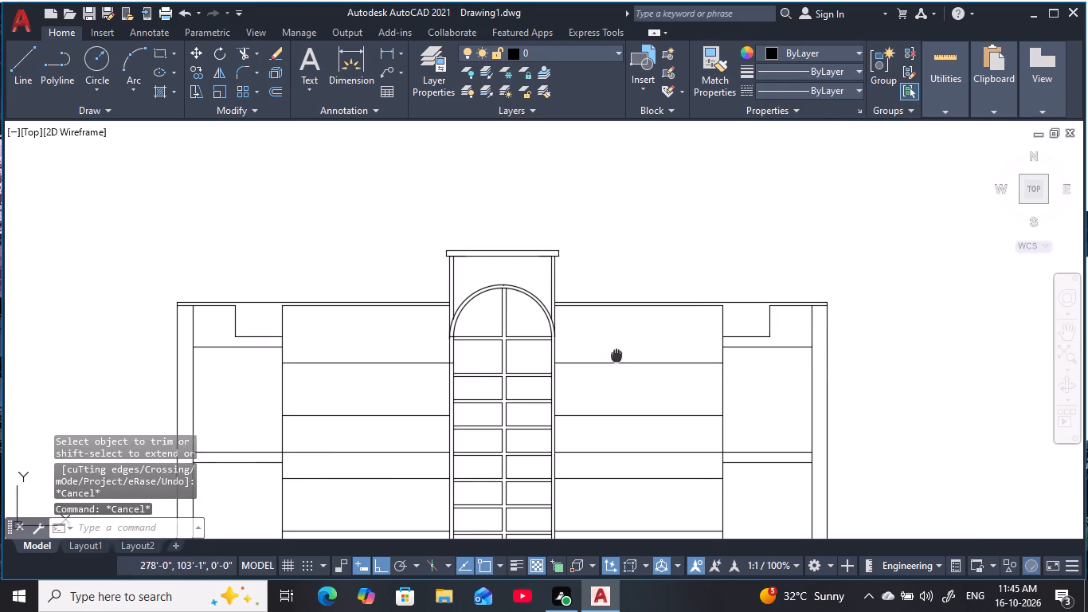
pyautogui.moveTo(618, 354); pyautogui.dragTo(637, 234, button='middle')
pyautogui.scroll(-1, 627, 244)
pyautogui.press('Escape')
pyautogui.press('Escape')
pyautogui.press('Escape')
pyautogui.press('Escape')
pyautogui.press('Escape')
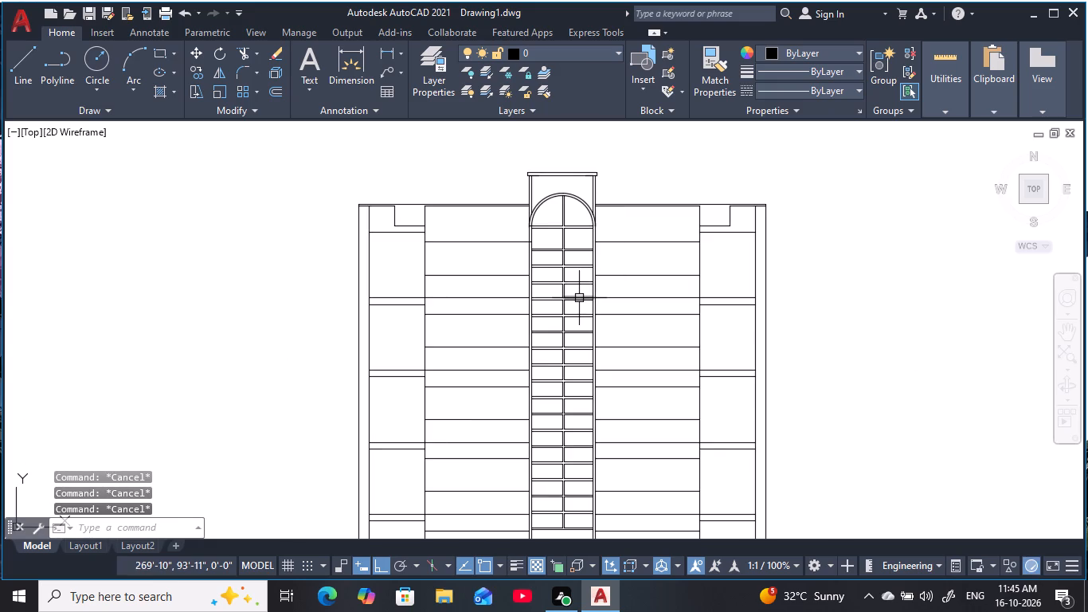
# Start a hatch with the AR-B816C brick pattern and set the pattern scale to 1.
pyautogui.write('H')
pyautogui.press('space')
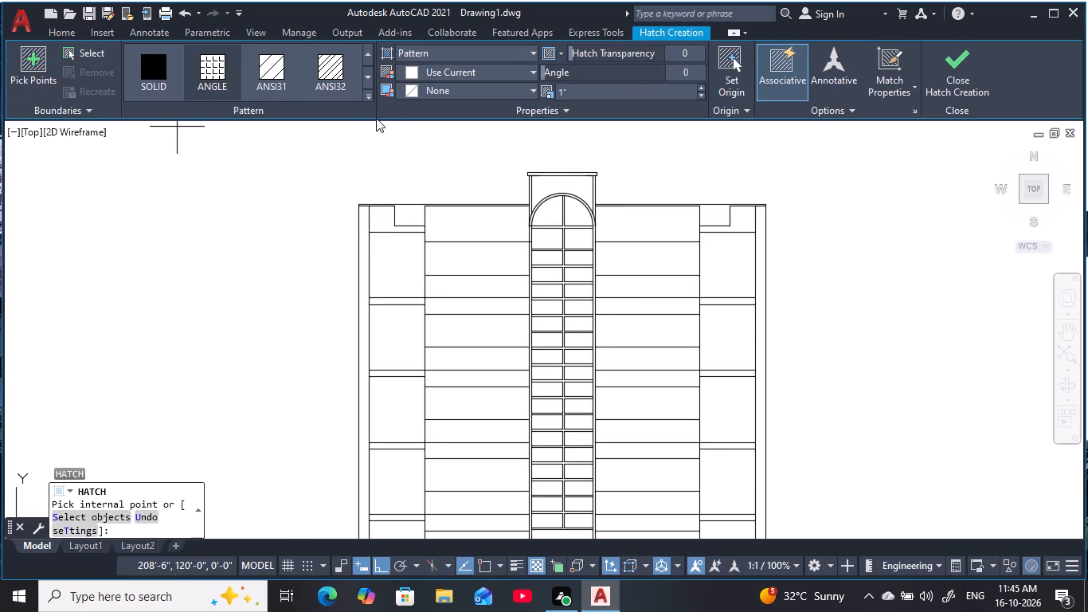
pyautogui.click(370, 99)
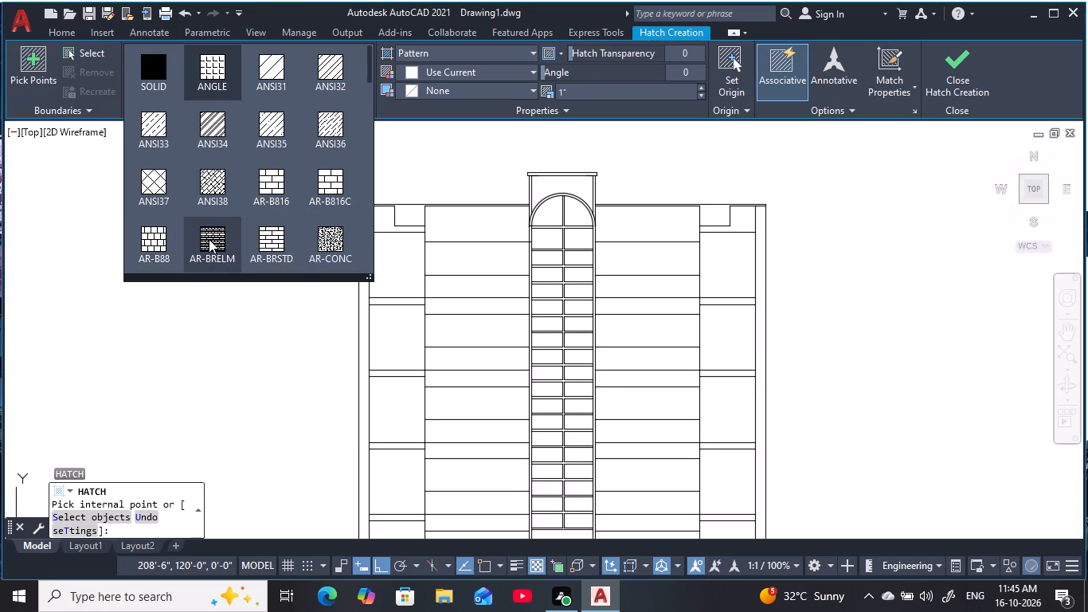
pyautogui.click(323, 179)
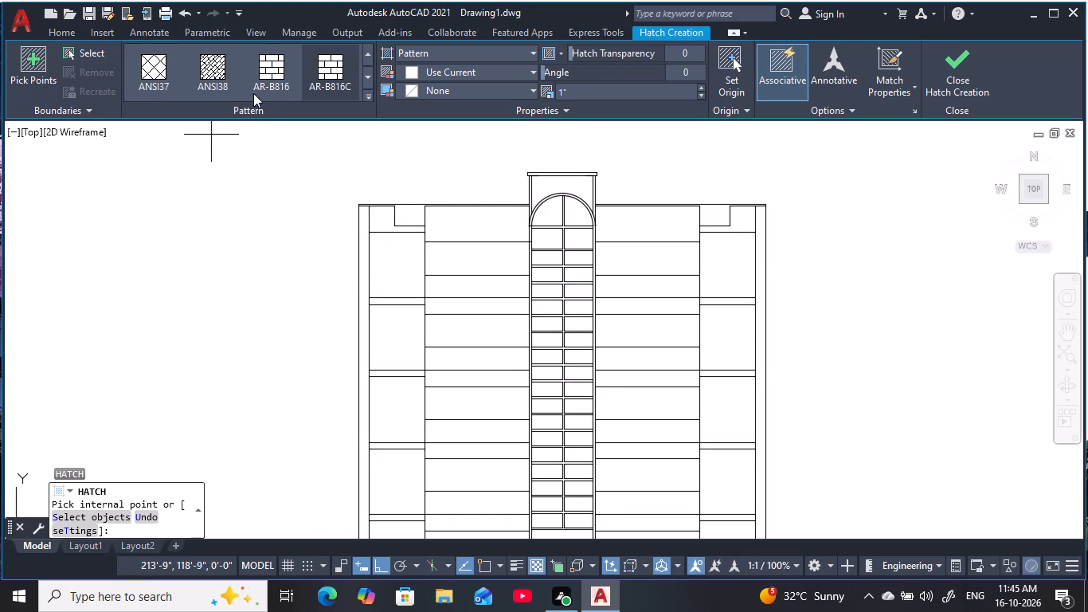
pyautogui.click(322, 77)
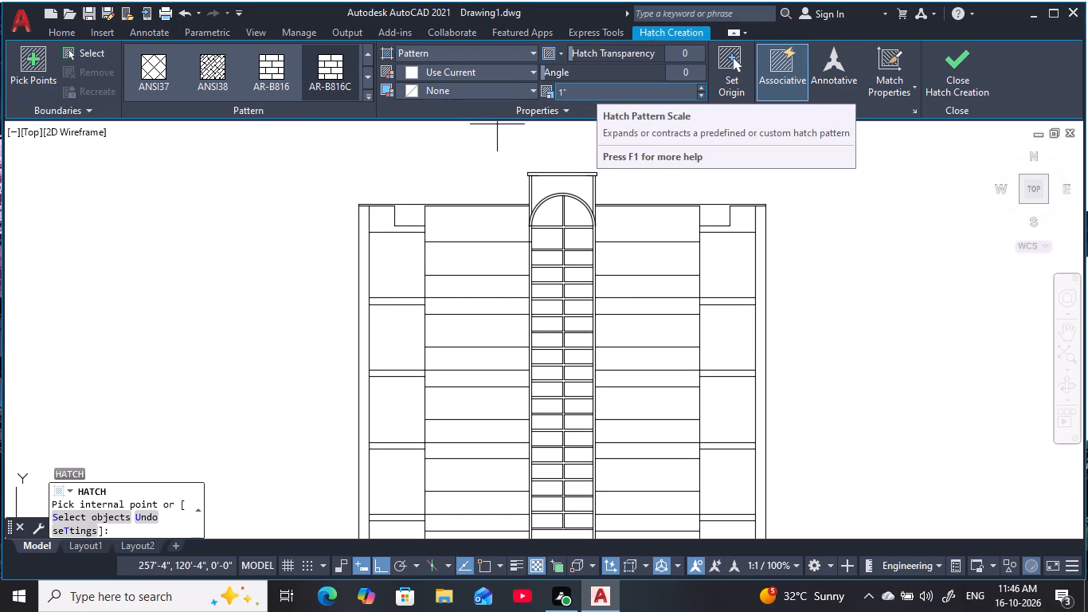
pyautogui.moveTo(578, 92); pyautogui.dragTo(522, 103)
pyautogui.press('BackSpace')
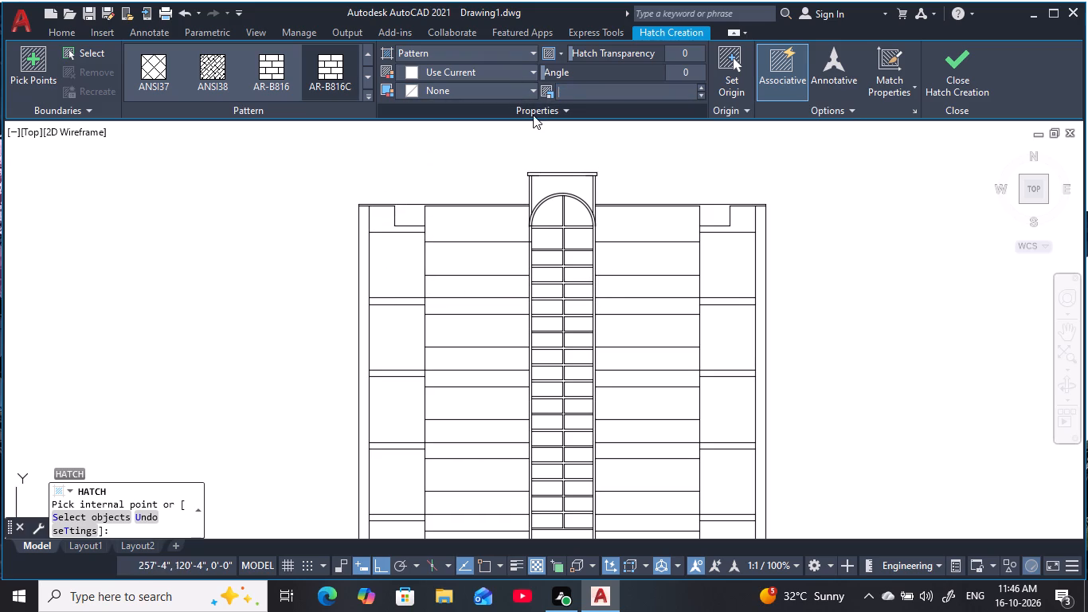
pyautogui.press('1')
pyautogui.press('Return')
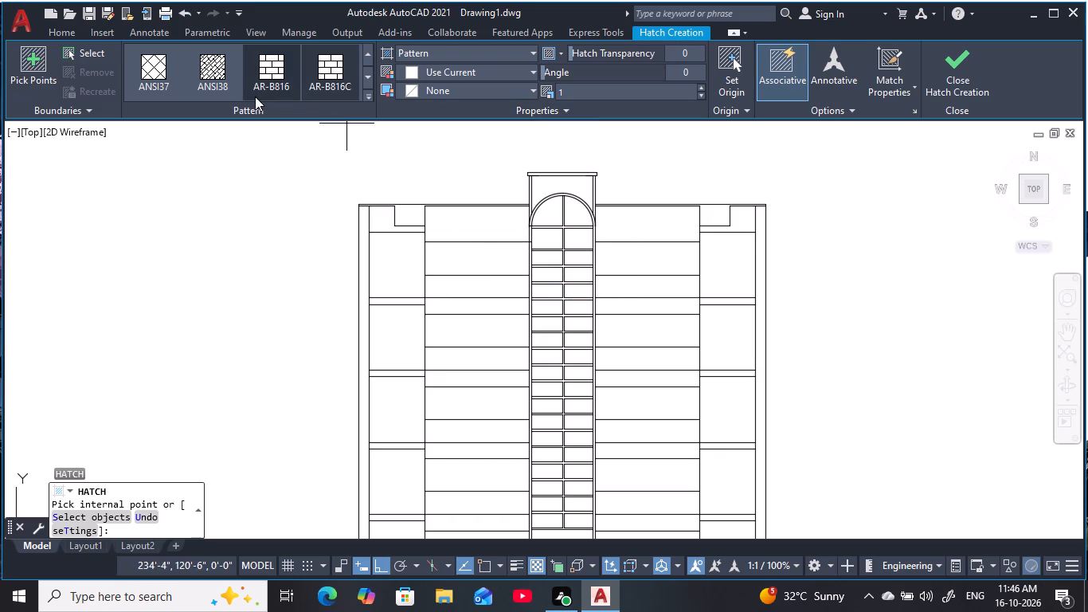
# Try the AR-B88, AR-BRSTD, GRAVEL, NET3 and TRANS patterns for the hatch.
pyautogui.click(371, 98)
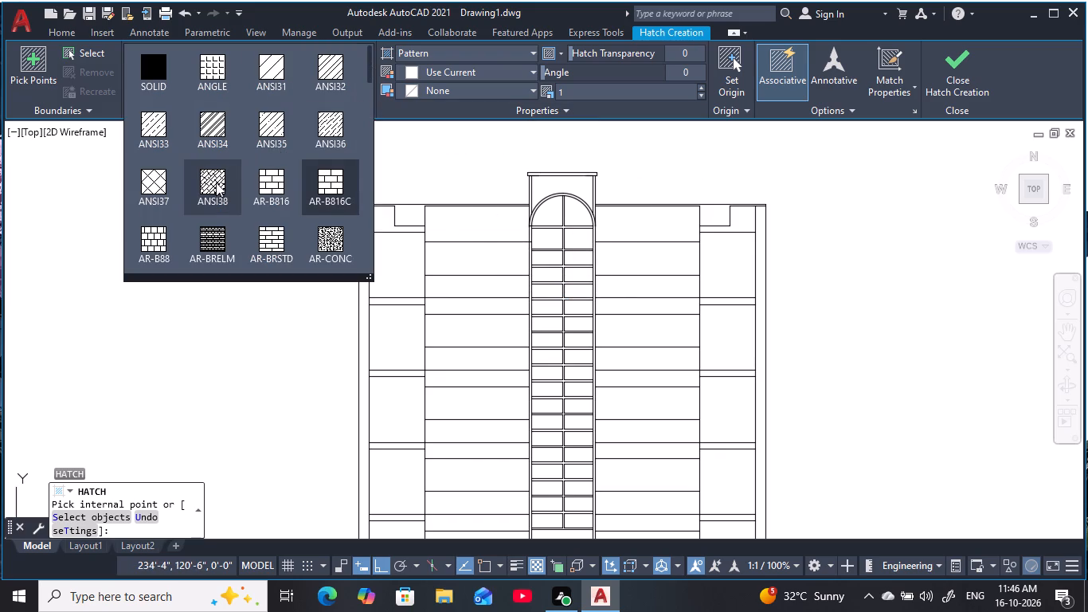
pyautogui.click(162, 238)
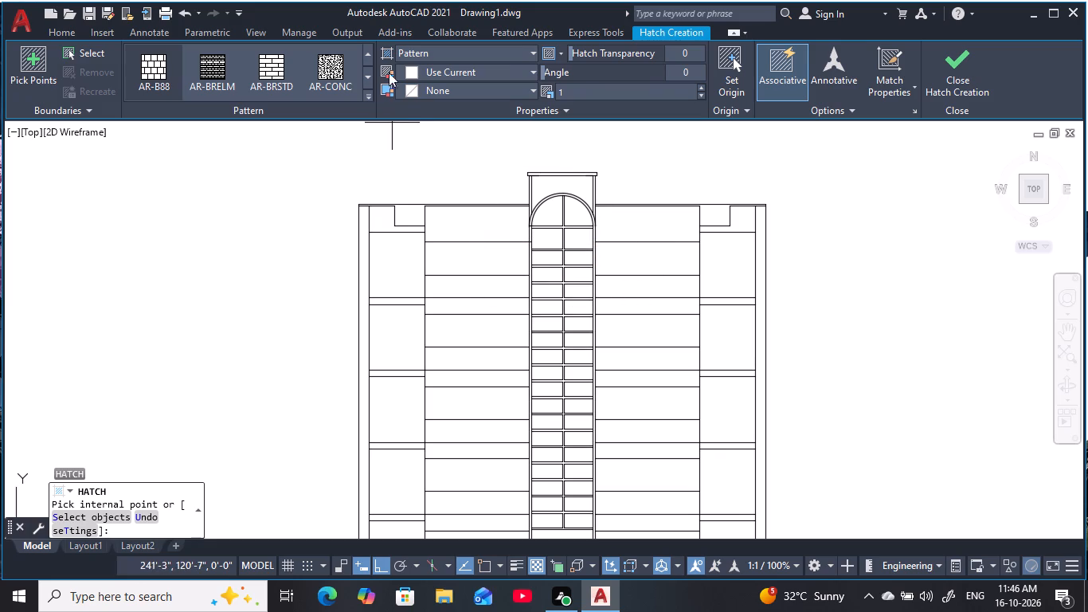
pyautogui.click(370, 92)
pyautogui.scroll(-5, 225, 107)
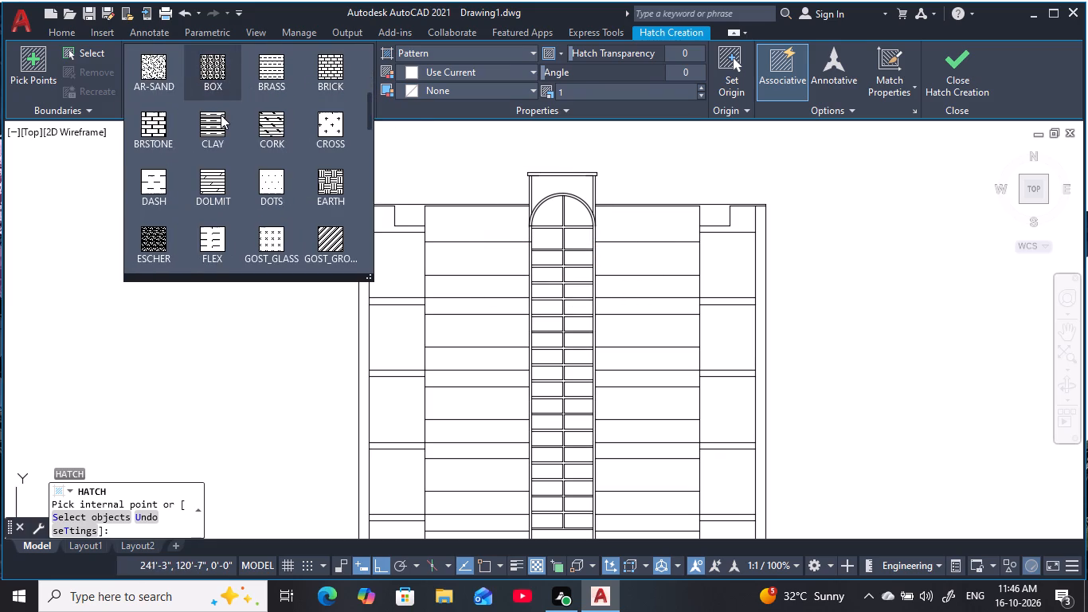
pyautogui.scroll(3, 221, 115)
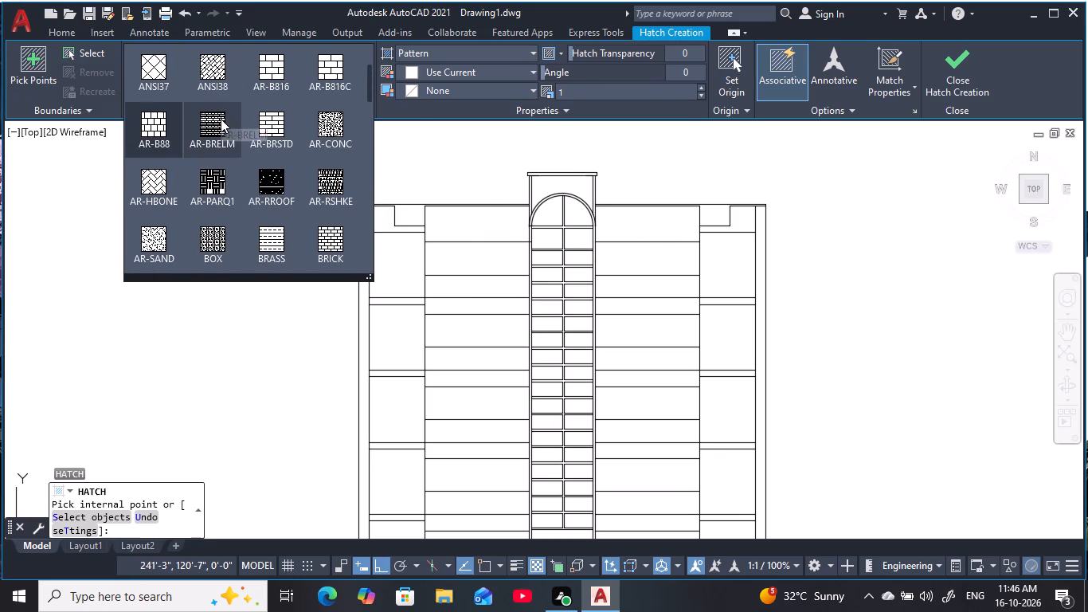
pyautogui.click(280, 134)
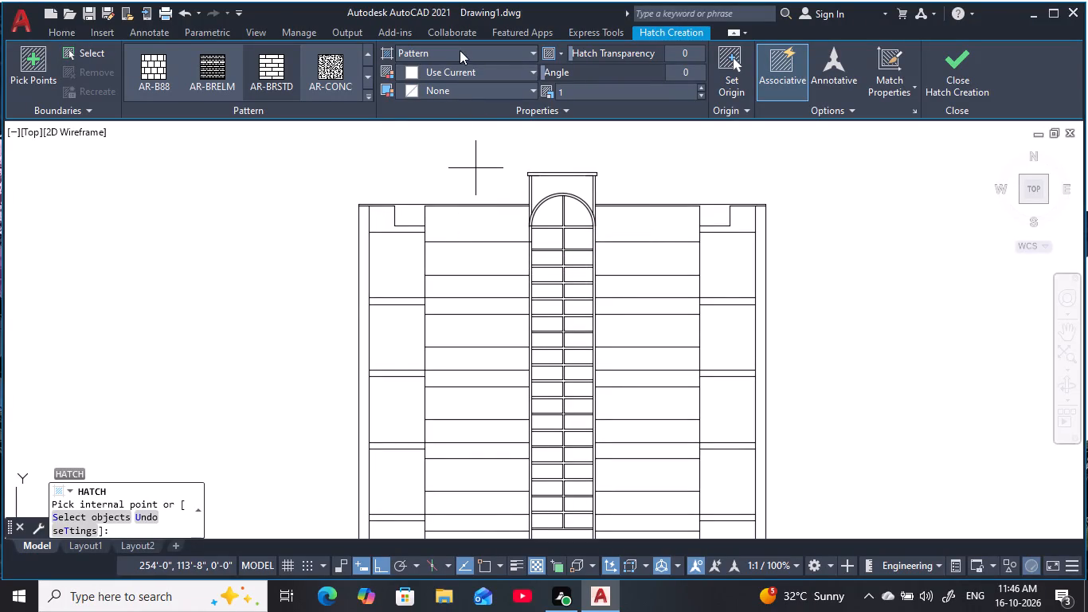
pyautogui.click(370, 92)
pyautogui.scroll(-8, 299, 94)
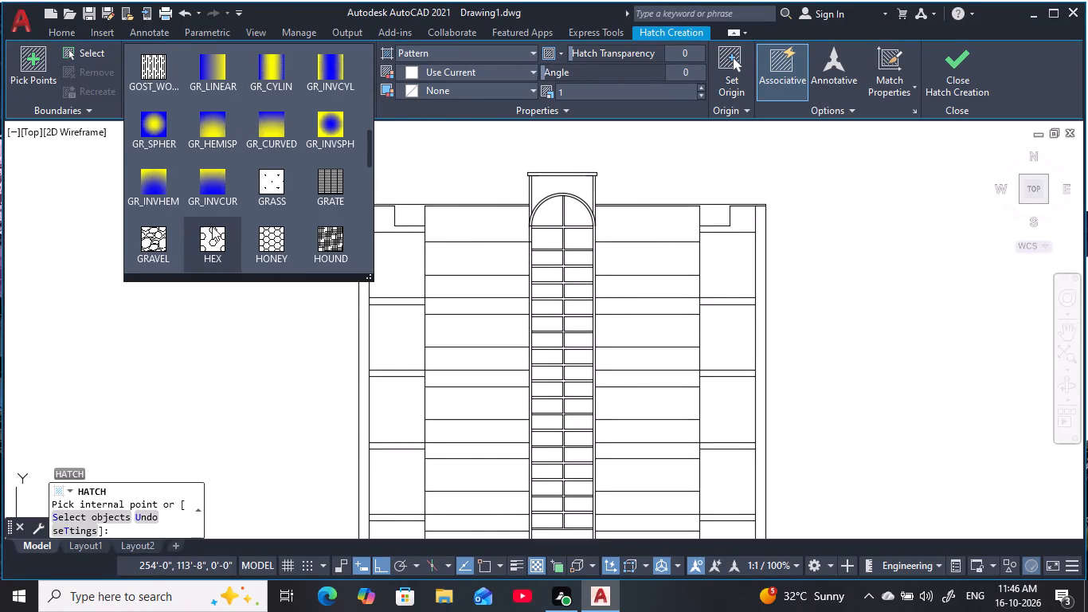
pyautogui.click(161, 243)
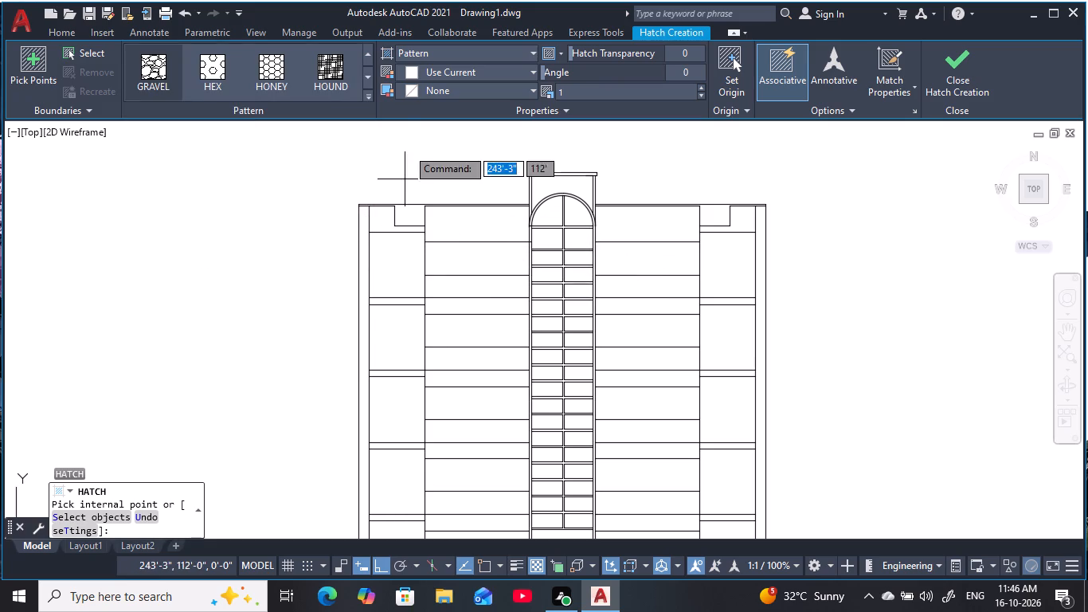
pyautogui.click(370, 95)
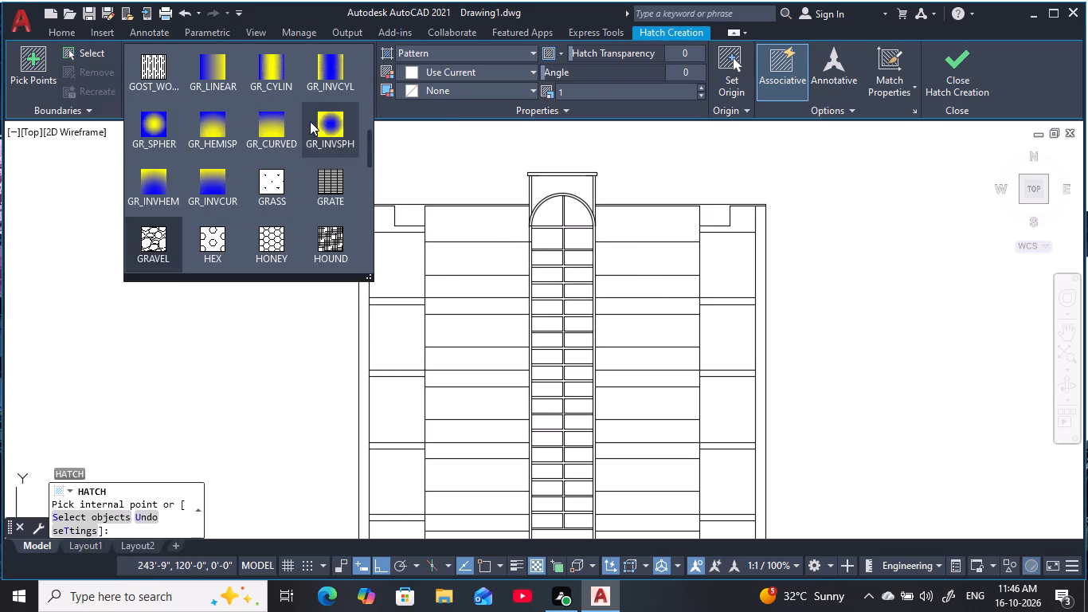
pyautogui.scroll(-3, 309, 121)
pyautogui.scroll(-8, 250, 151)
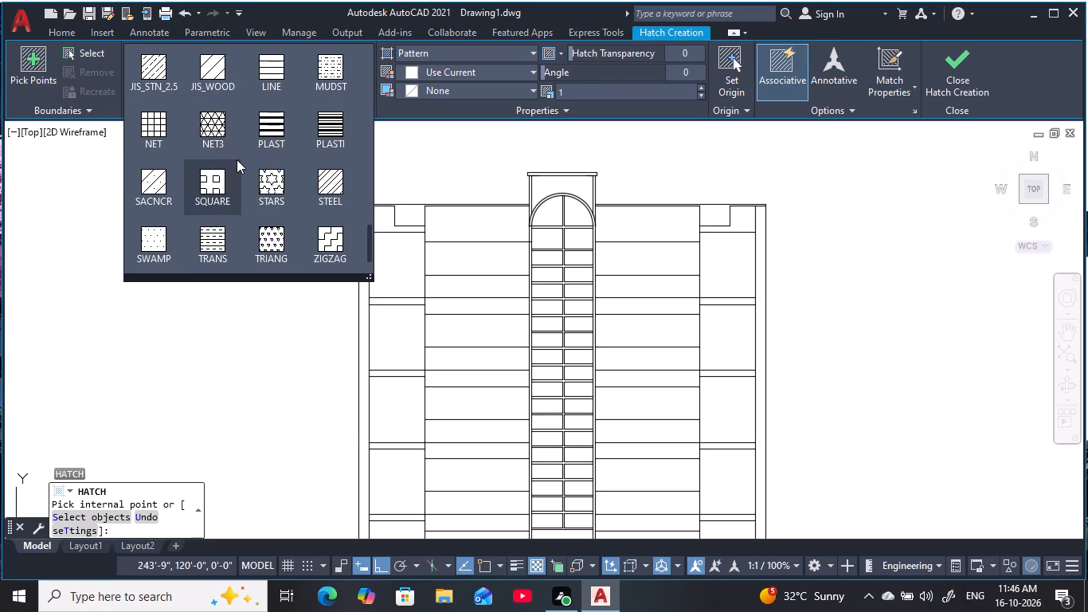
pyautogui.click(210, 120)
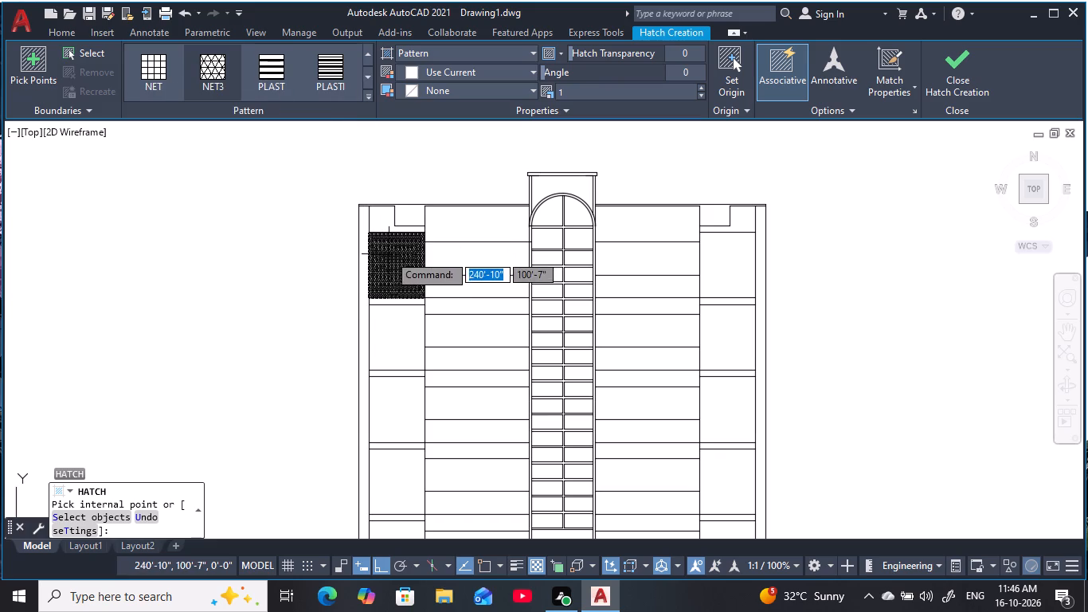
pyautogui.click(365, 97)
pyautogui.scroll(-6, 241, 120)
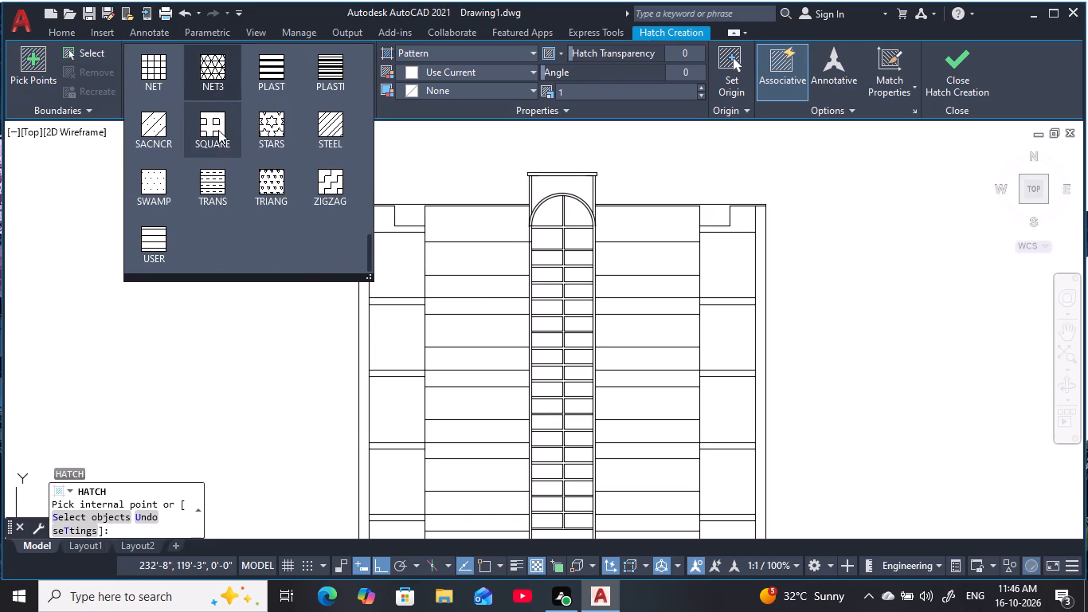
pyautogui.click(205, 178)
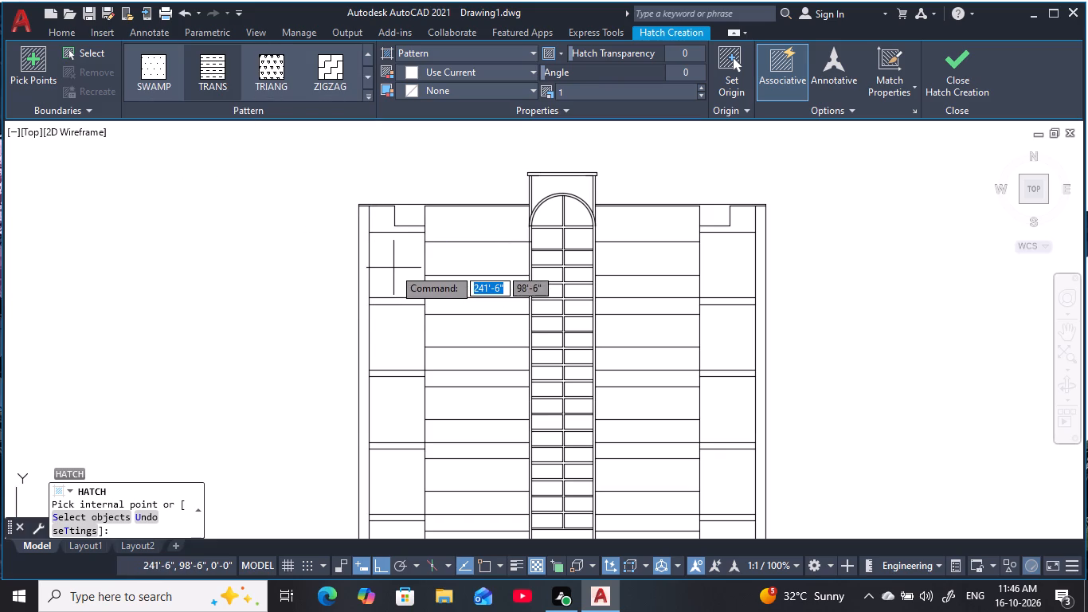
# Hatch the left roofline strip and the small rectangle joined to it in the left end bay with the NET pattern.
pyautogui.click(366, 96)
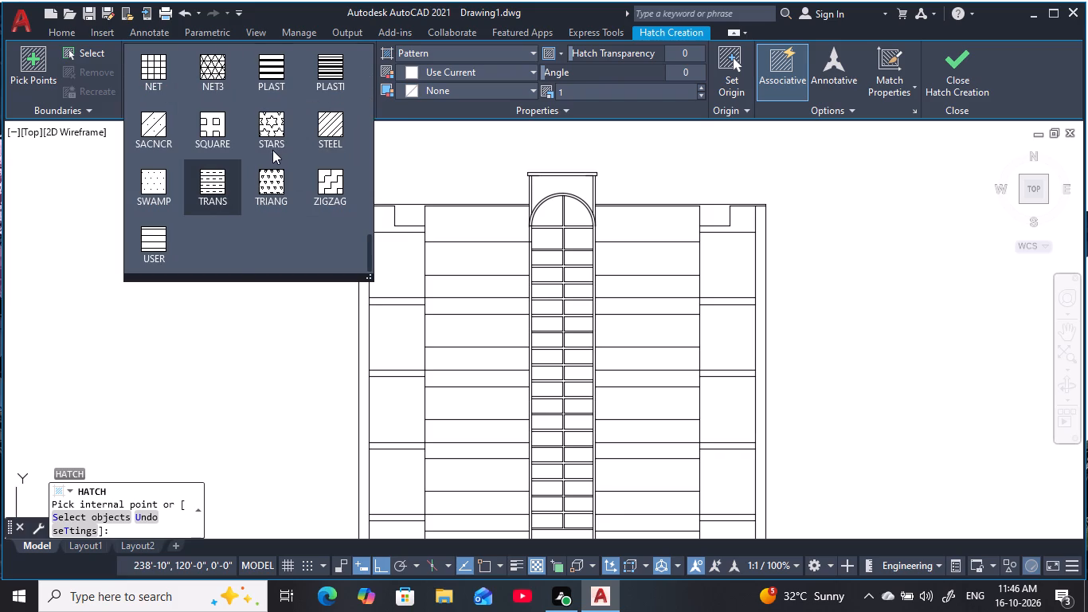
pyautogui.scroll(1, 254, 145)
pyautogui.click(153, 131)
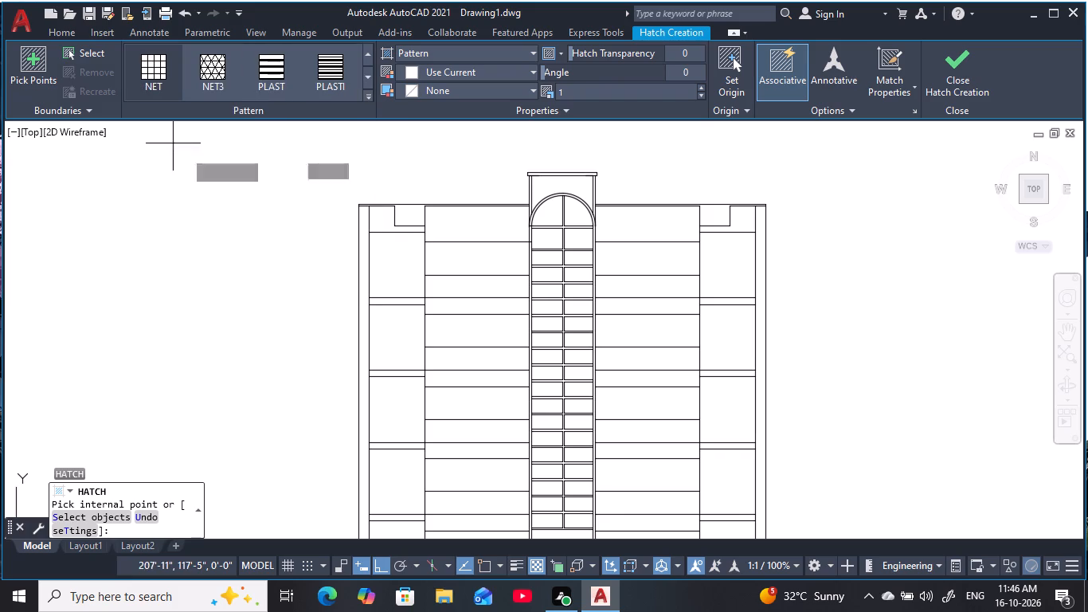
pyautogui.scroll(3, 408, 214)
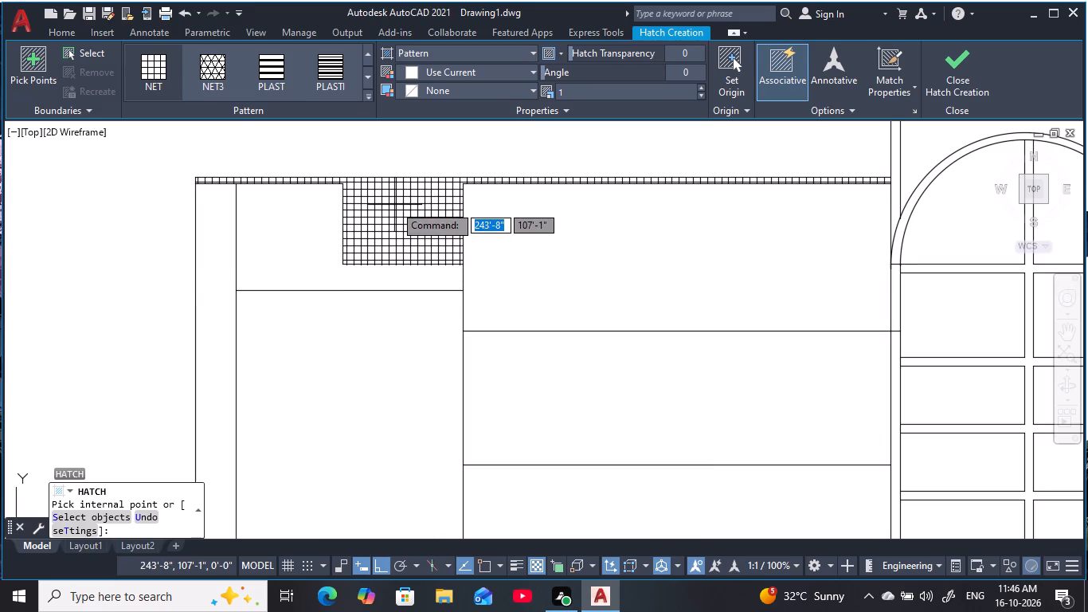
pyautogui.click(394, 205)
# Hatch the right roofline strip and its joined small rectangle in the right end bay with NET, and finish the hatch.
pyautogui.scroll(-3, 532, 233)
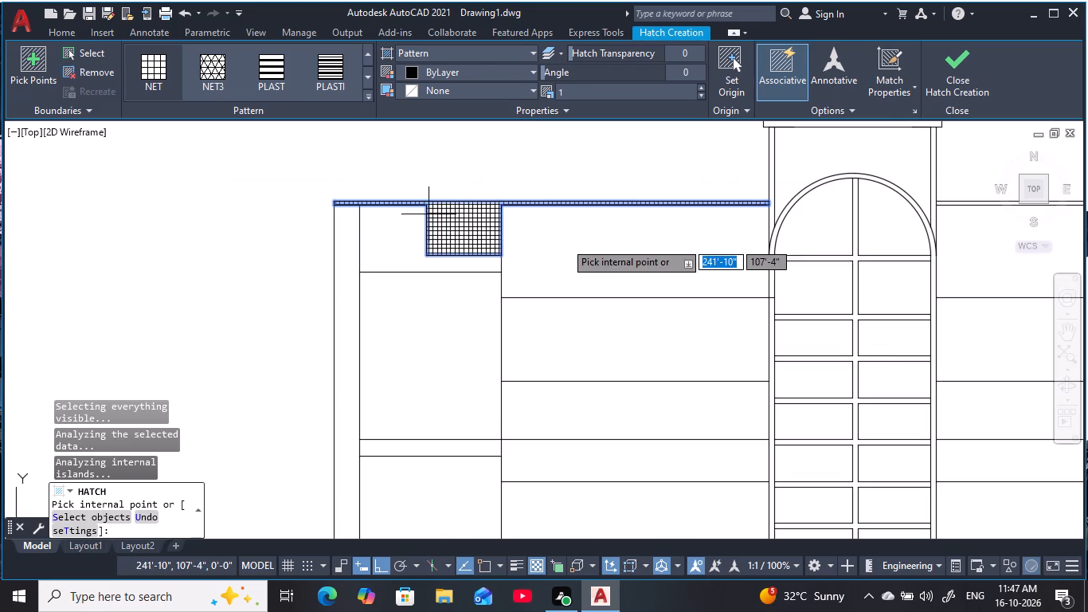
pyautogui.moveTo(645, 250); pyautogui.dragTo(397, 271, button='middle')
pyautogui.moveTo(830, 261); pyautogui.dragTo(535, 261, button='middle')
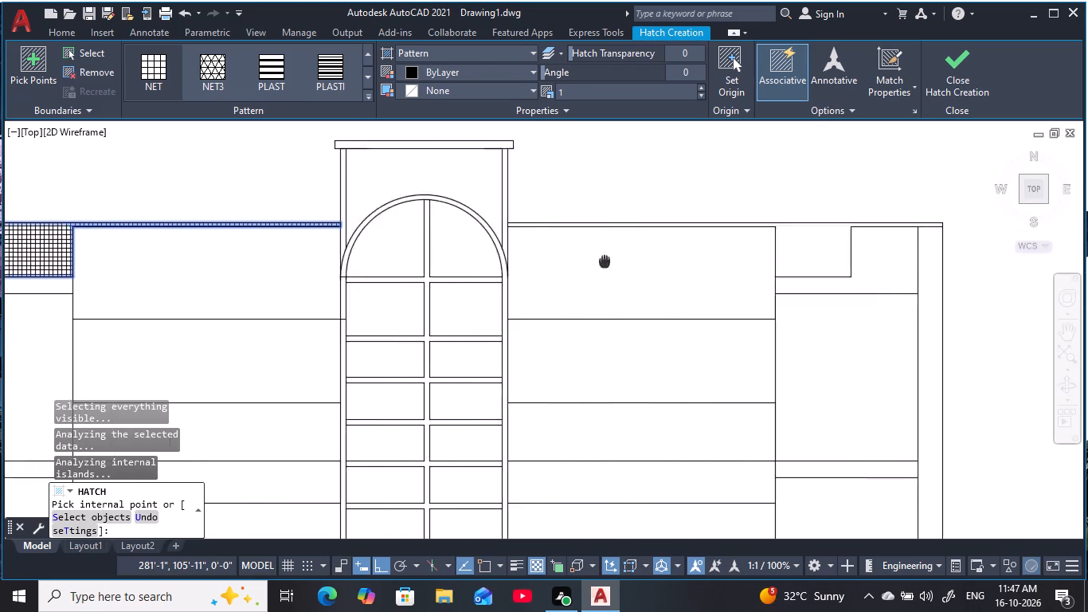
pyautogui.moveTo(535, 261); pyautogui.dragTo(383, 261, button='middle')
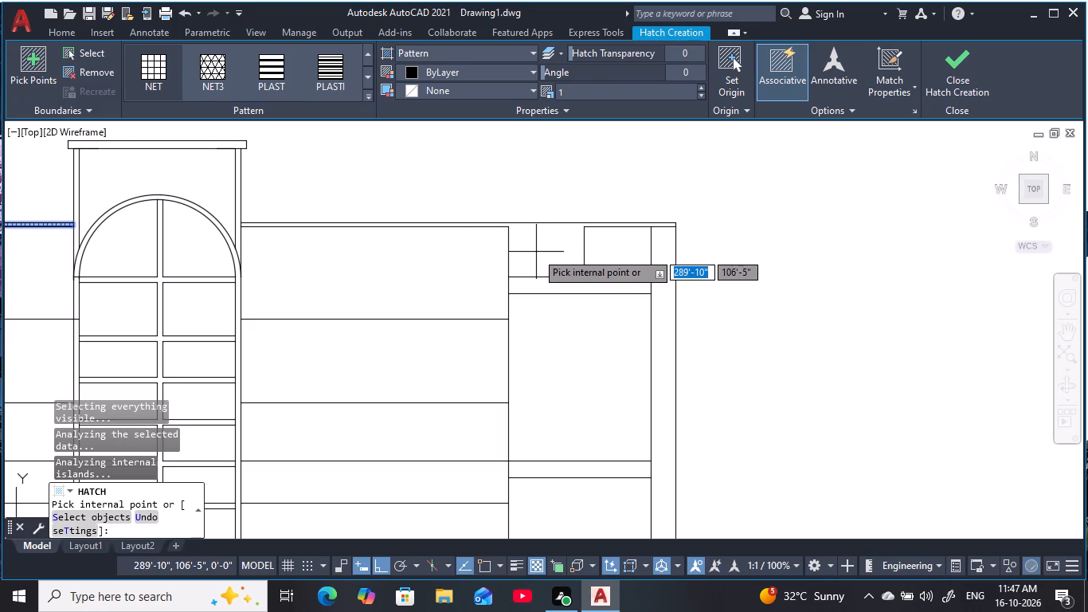
pyautogui.click(536, 252)
pyautogui.press('Escape')
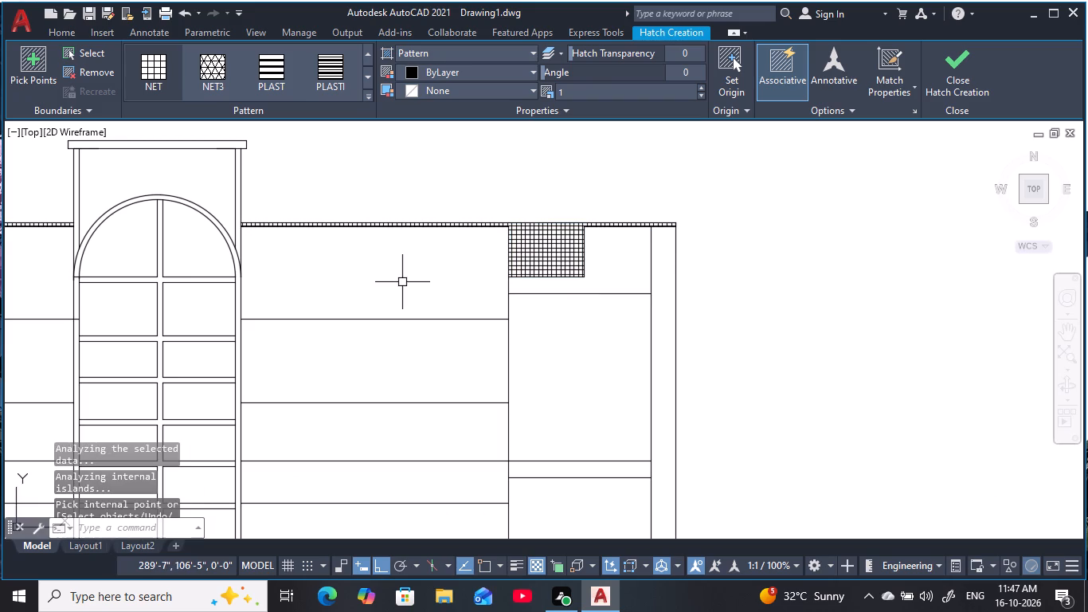
pyautogui.press('Escape')
pyautogui.scroll(-1, 362, 300)
pyautogui.moveTo(354, 304); pyautogui.dragTo(643, 234, button='middle')
pyautogui.press('Escape')
pyautogui.press('Escape')
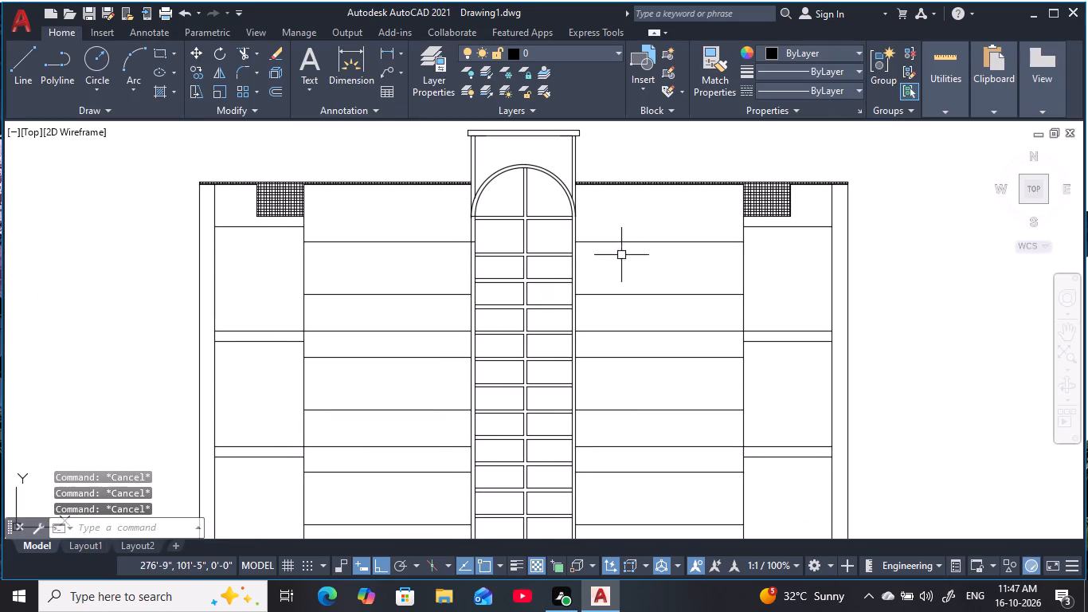
pyautogui.press('Escape')
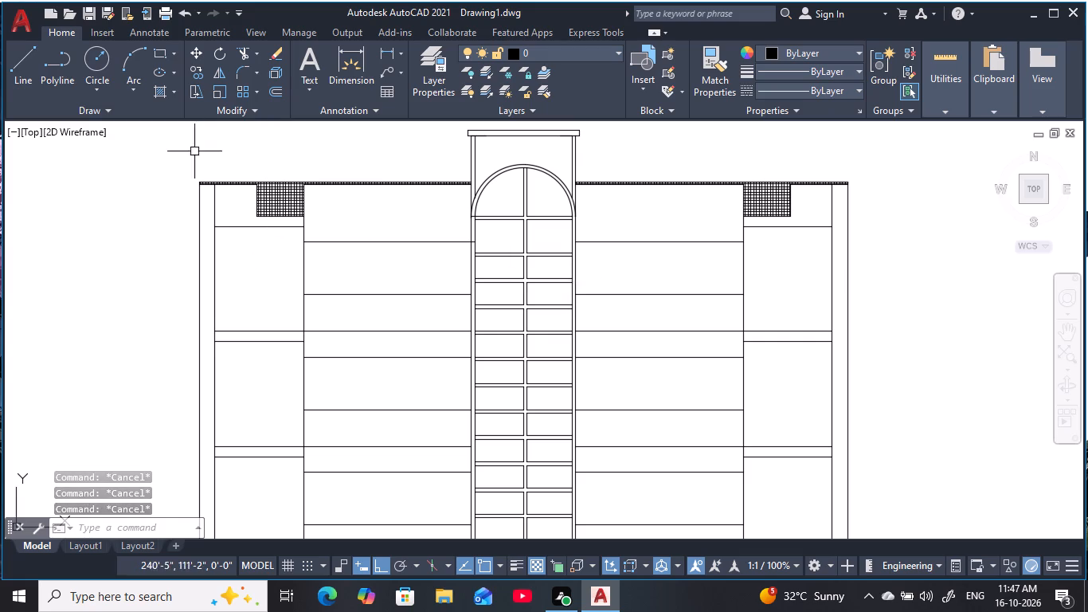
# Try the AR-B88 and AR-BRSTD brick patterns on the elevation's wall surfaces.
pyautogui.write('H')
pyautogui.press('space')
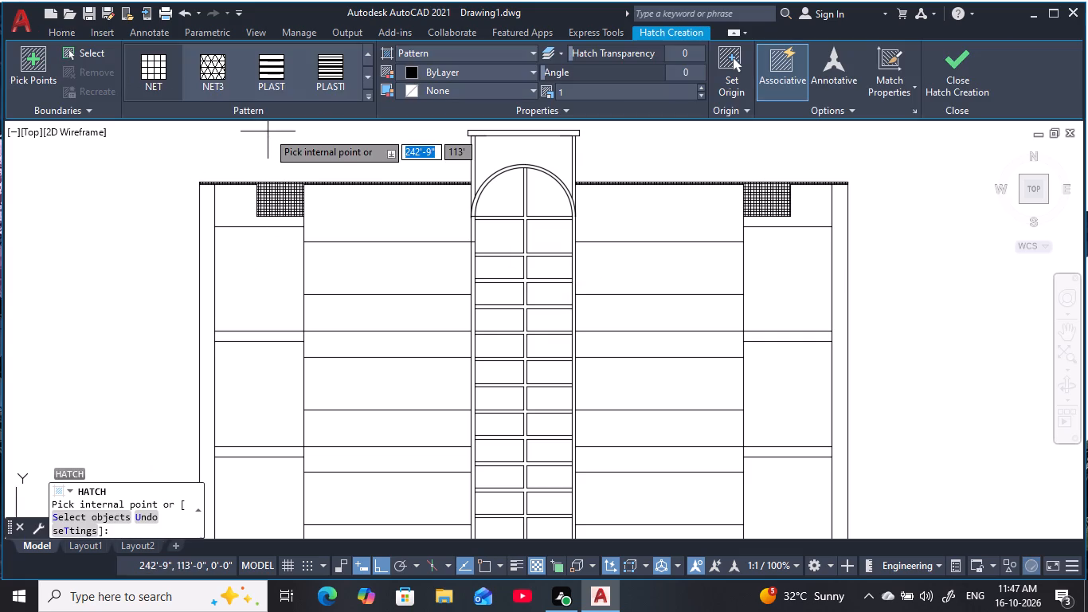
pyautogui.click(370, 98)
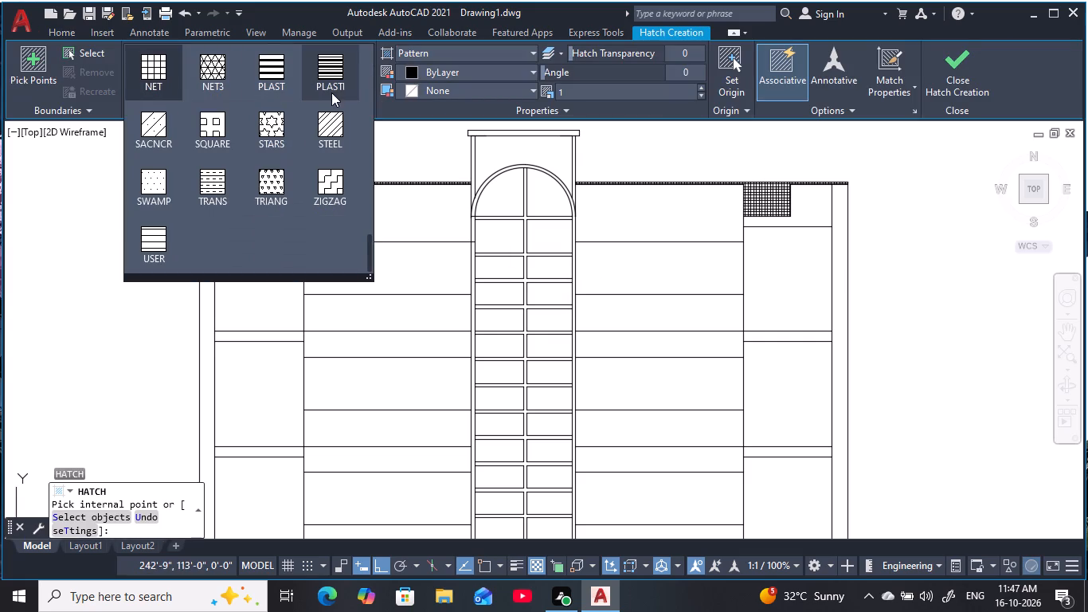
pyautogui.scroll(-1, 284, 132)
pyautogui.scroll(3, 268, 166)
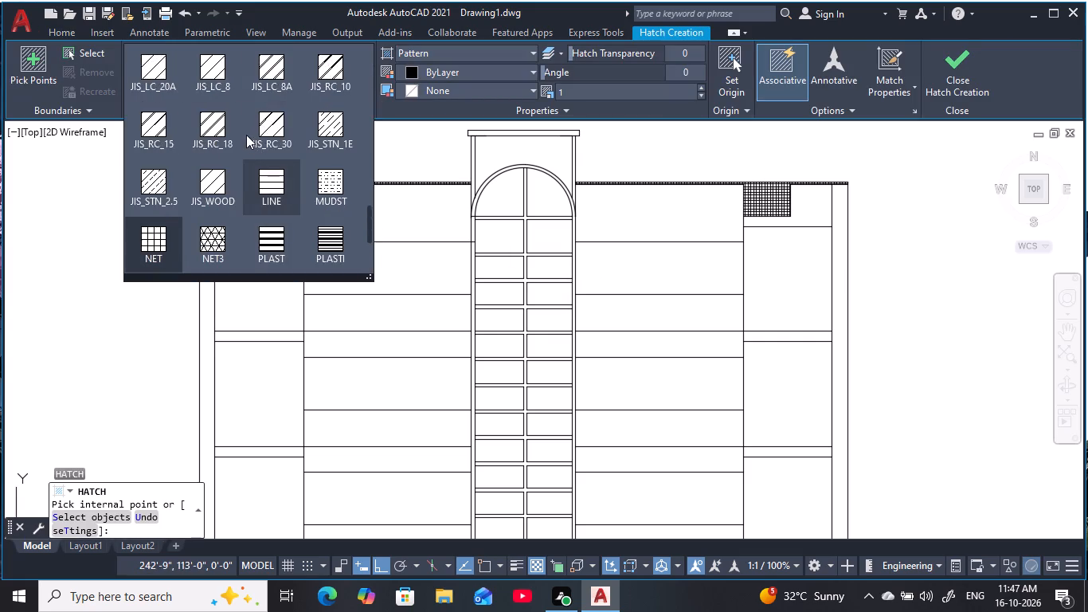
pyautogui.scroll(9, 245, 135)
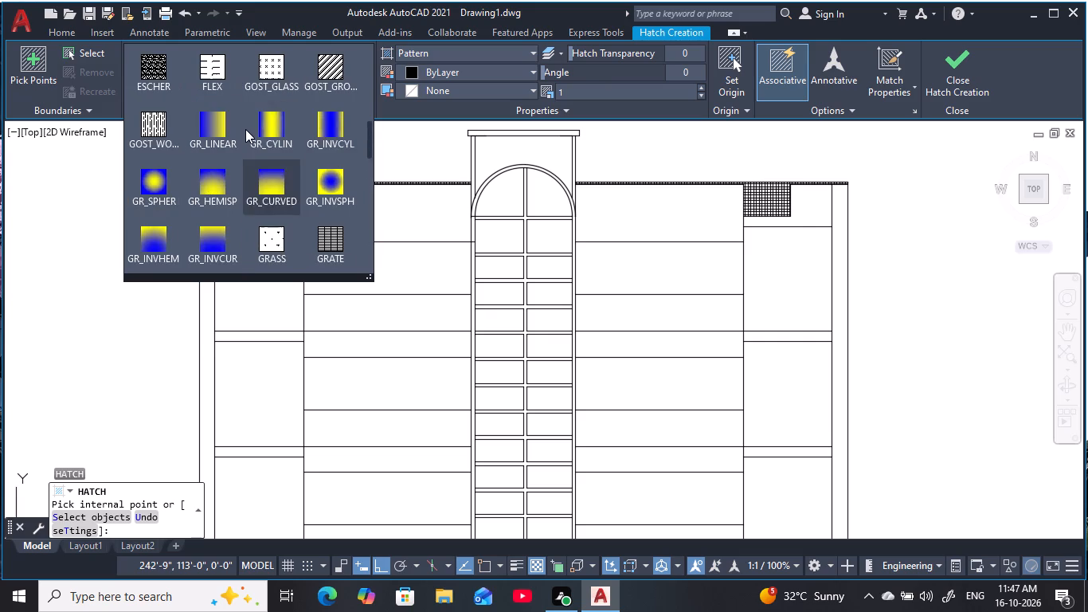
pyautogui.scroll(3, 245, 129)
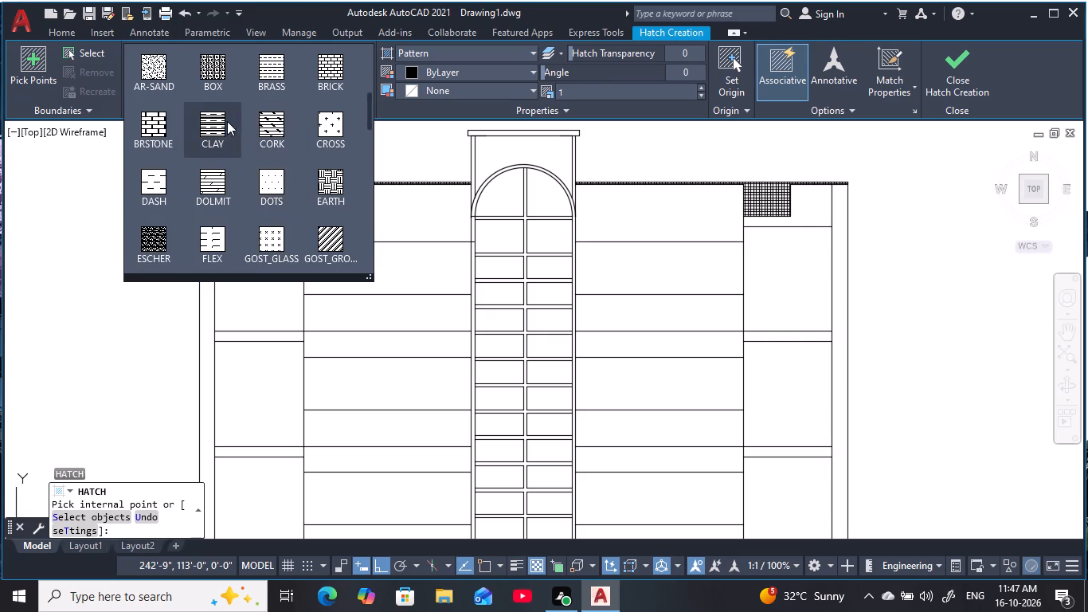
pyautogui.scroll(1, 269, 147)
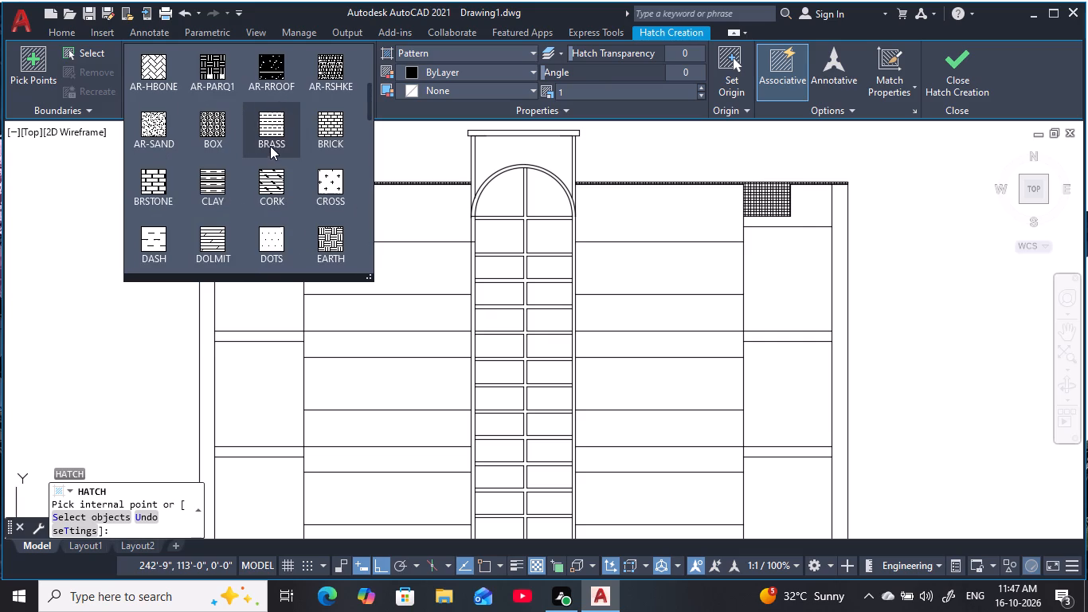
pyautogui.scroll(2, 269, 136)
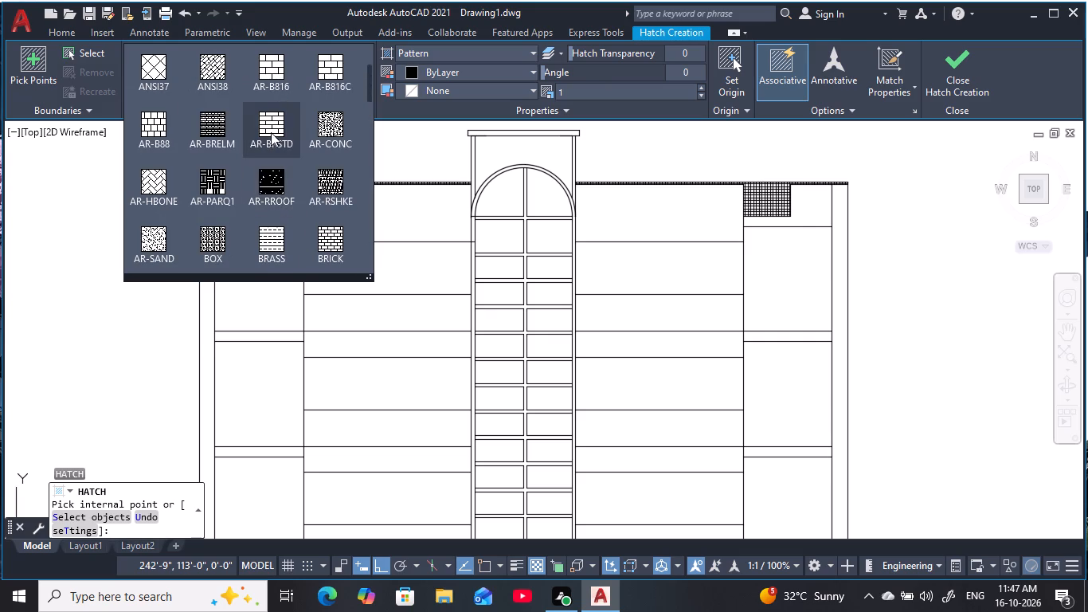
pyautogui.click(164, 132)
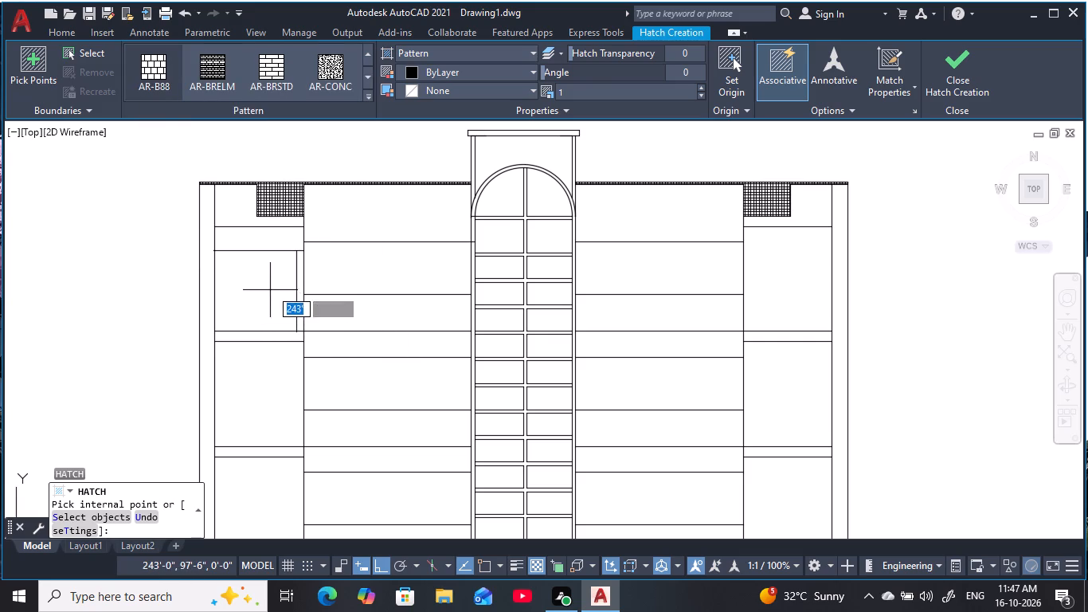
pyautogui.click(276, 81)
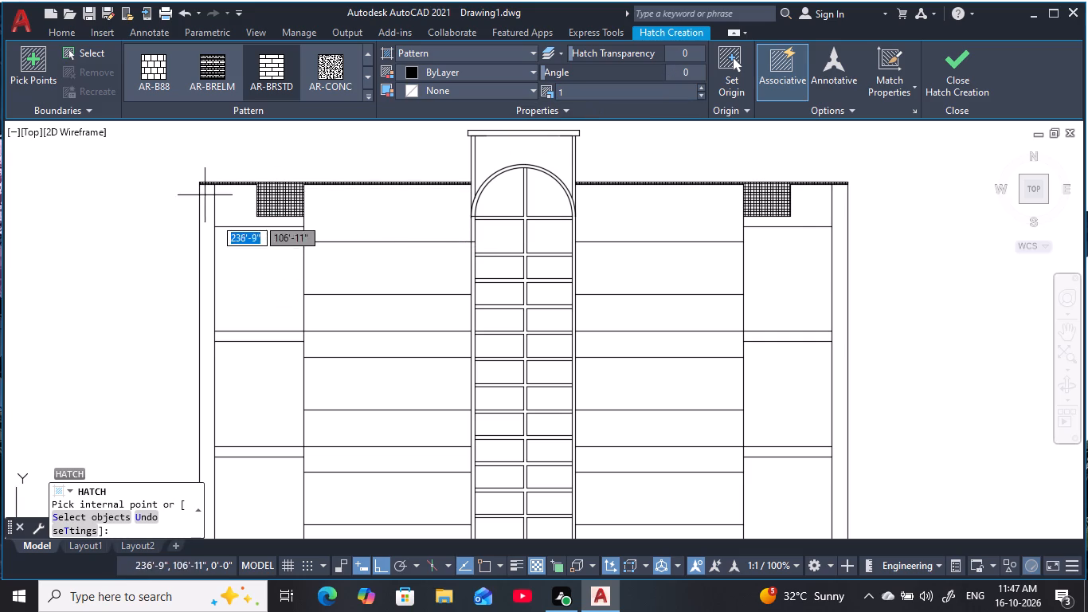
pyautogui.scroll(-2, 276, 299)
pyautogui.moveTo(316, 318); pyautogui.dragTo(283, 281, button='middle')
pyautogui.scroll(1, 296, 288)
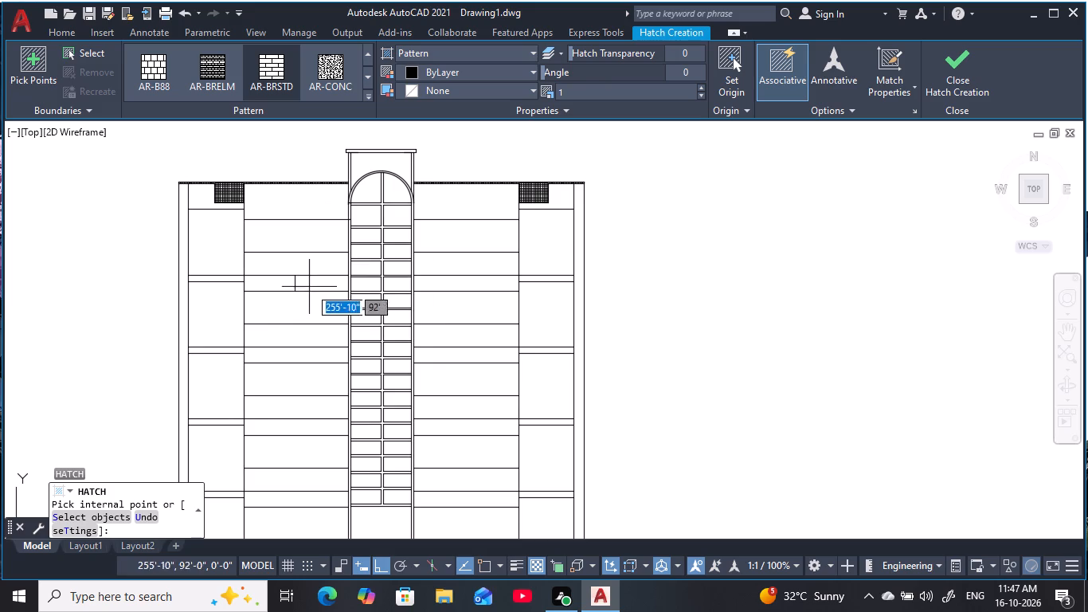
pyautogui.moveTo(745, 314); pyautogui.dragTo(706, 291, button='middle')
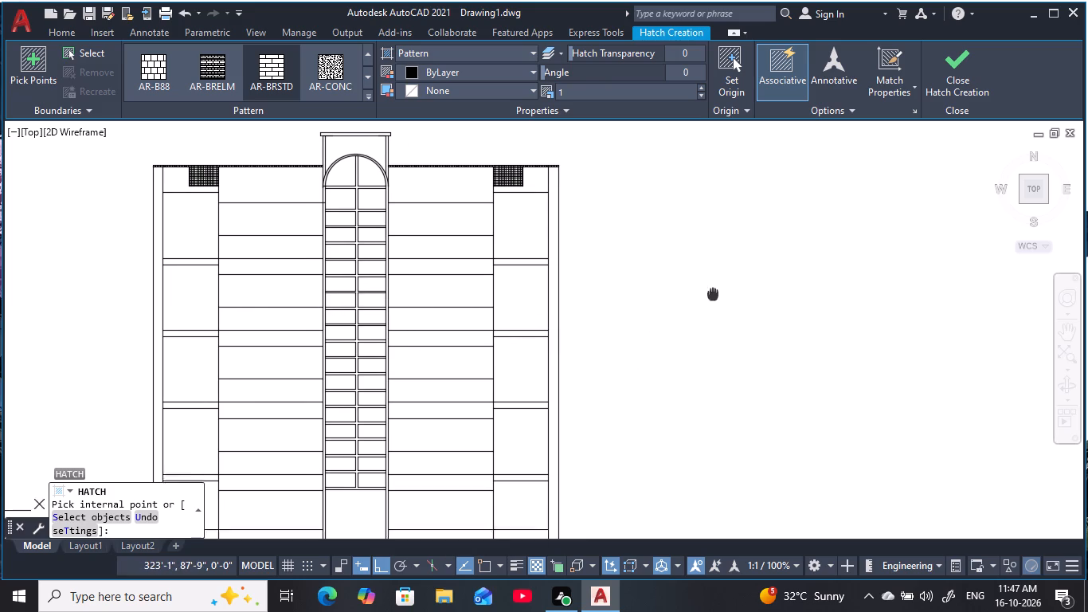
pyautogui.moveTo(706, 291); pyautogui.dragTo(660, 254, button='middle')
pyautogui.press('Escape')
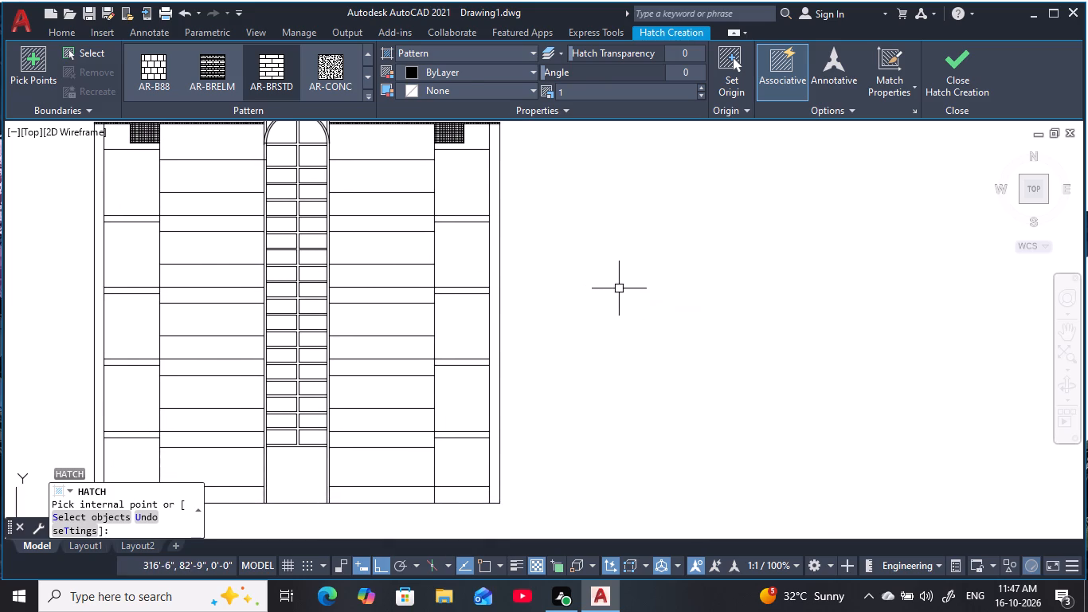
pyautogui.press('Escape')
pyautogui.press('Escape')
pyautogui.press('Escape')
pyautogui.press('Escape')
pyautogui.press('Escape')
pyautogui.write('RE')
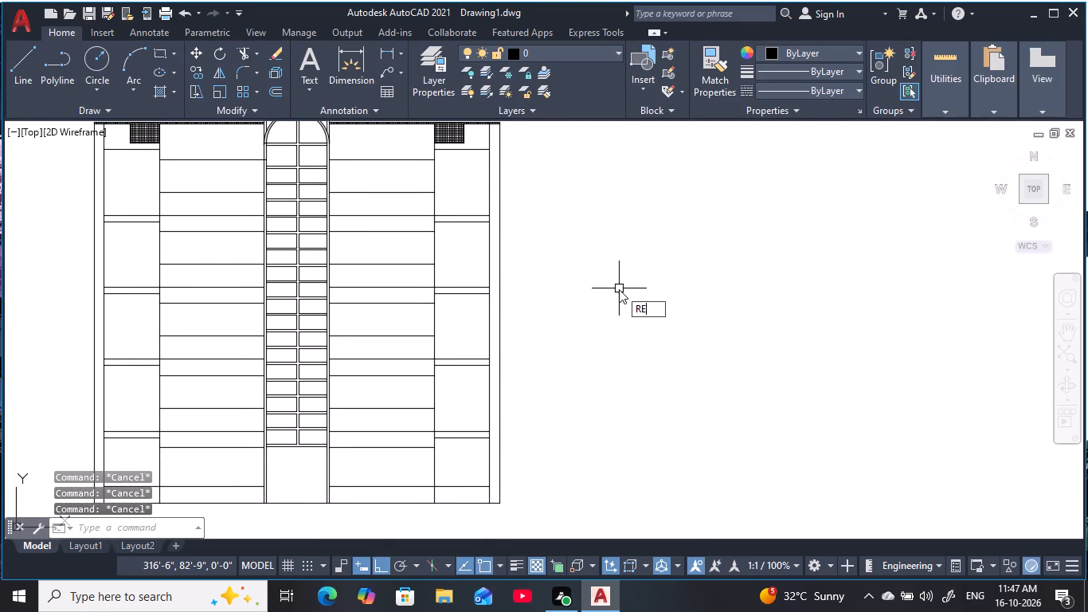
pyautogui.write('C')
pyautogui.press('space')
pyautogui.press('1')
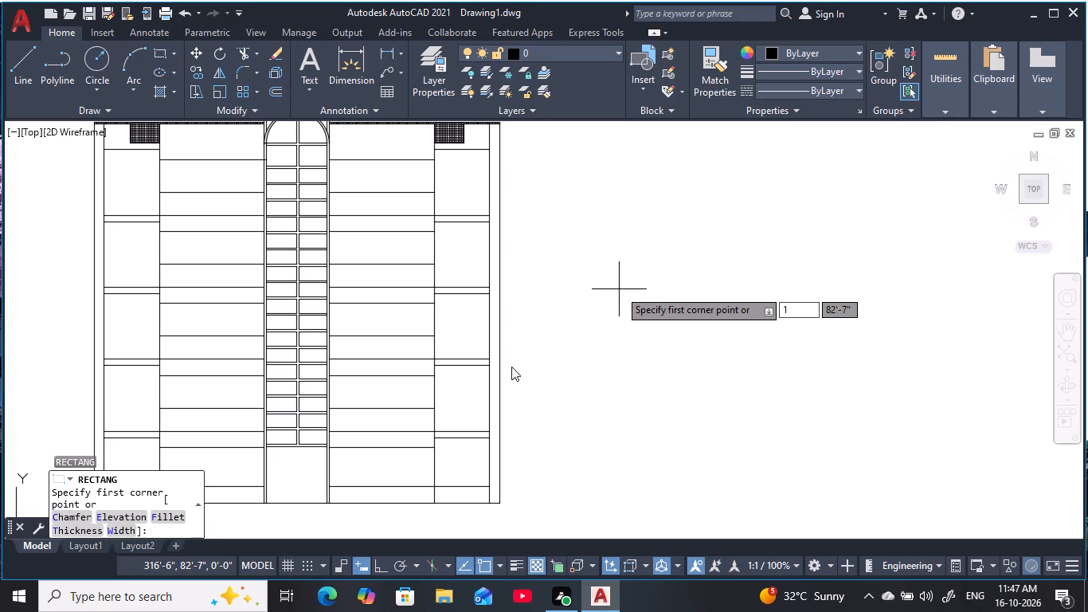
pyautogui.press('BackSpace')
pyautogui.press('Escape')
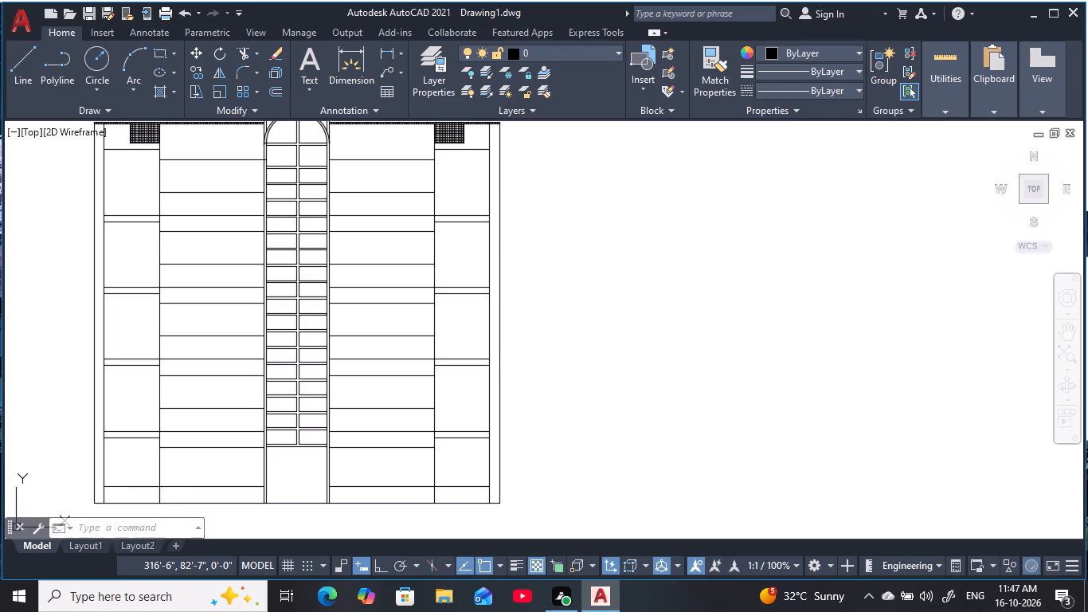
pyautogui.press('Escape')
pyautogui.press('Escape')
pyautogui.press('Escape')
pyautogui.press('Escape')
# Draw a 15' by 15' rectangle in the empty space beside the elevation.
pyautogui.write('REC')
pyautogui.press('space')
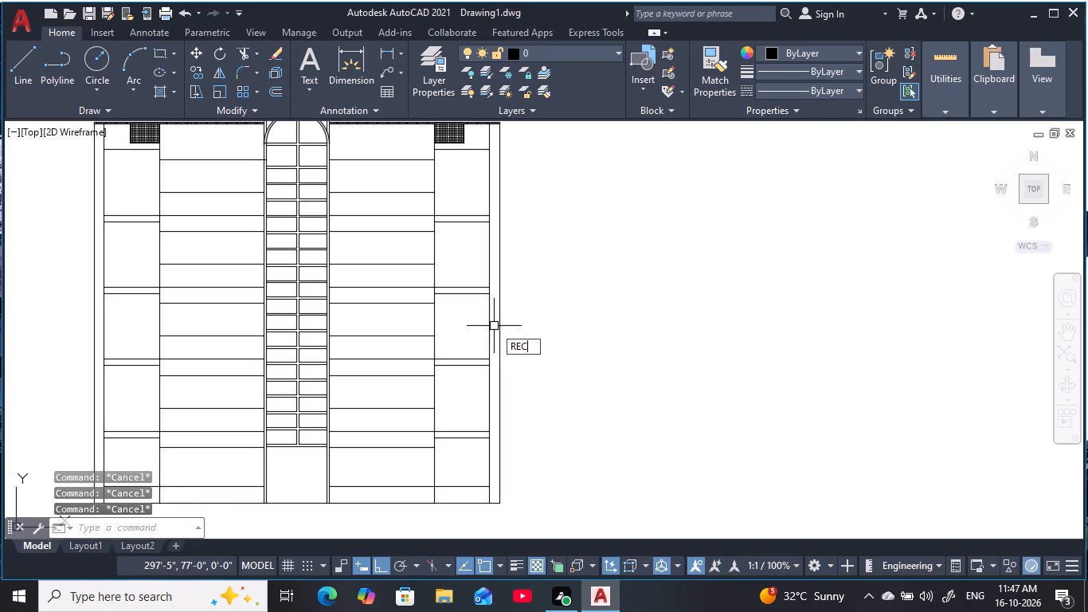
pyautogui.click(642, 265)
pyautogui.write('D 1')
pyautogui.press('5')
pyautogui.press("'")
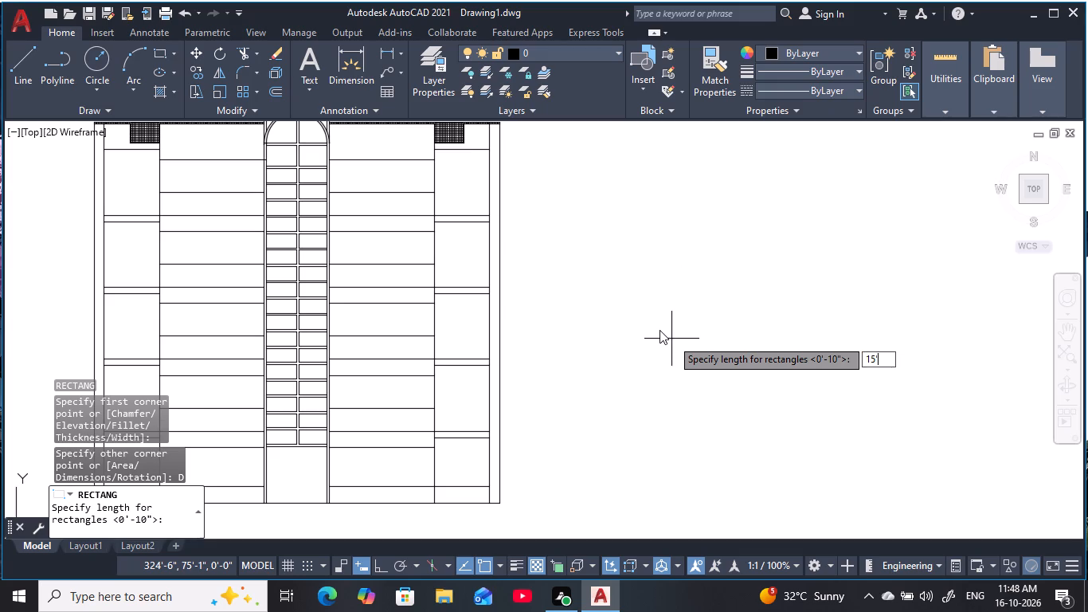
pyautogui.press('space')
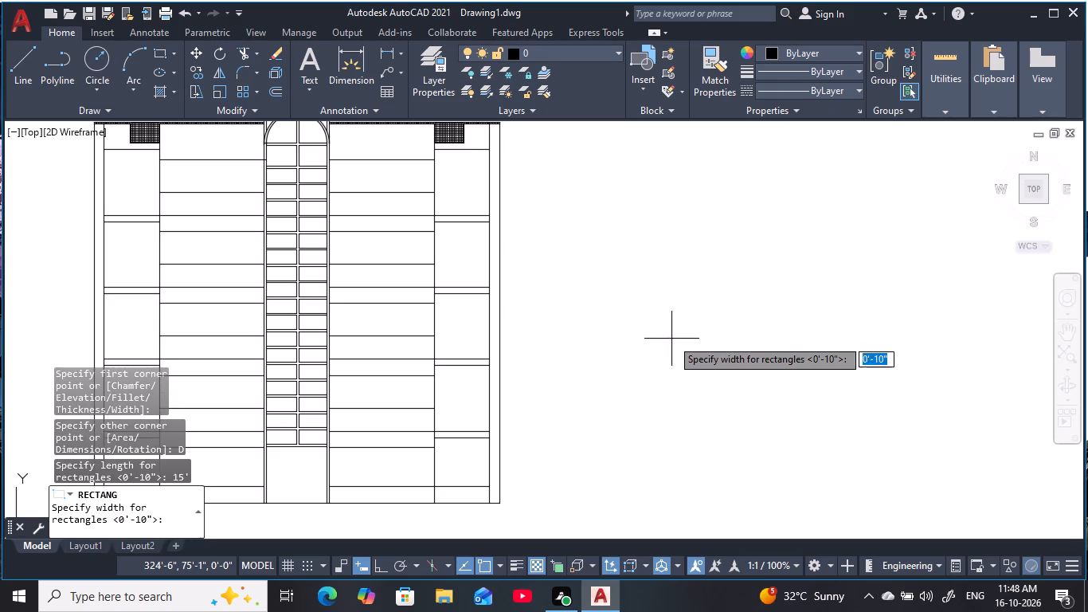
pyautogui.write('1')
pyautogui.press('5')
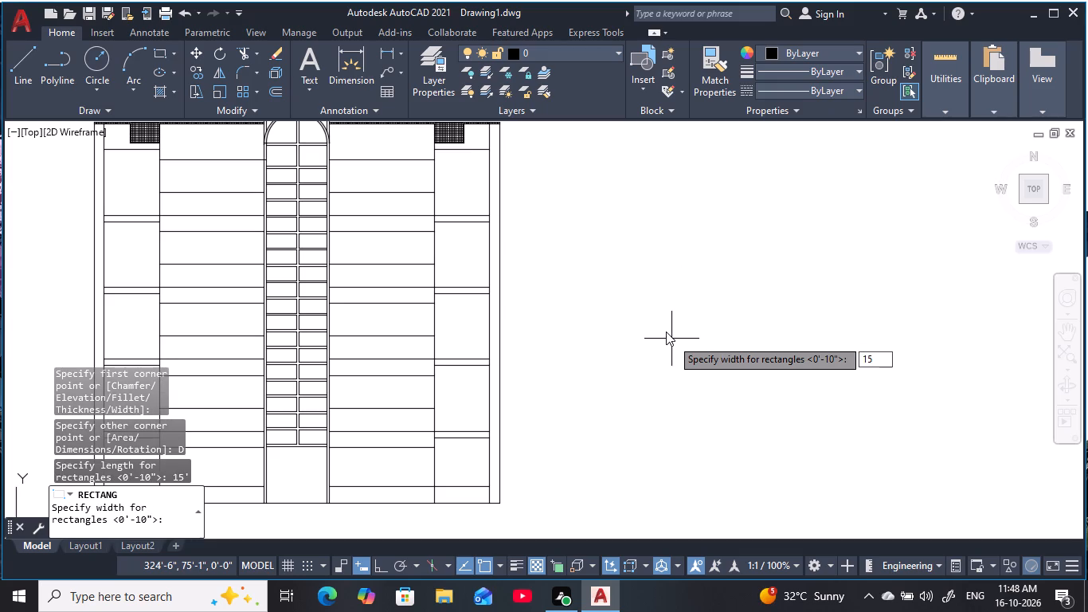
pyautogui.press("'")
pyautogui.press('space')
pyautogui.click(699, 375)
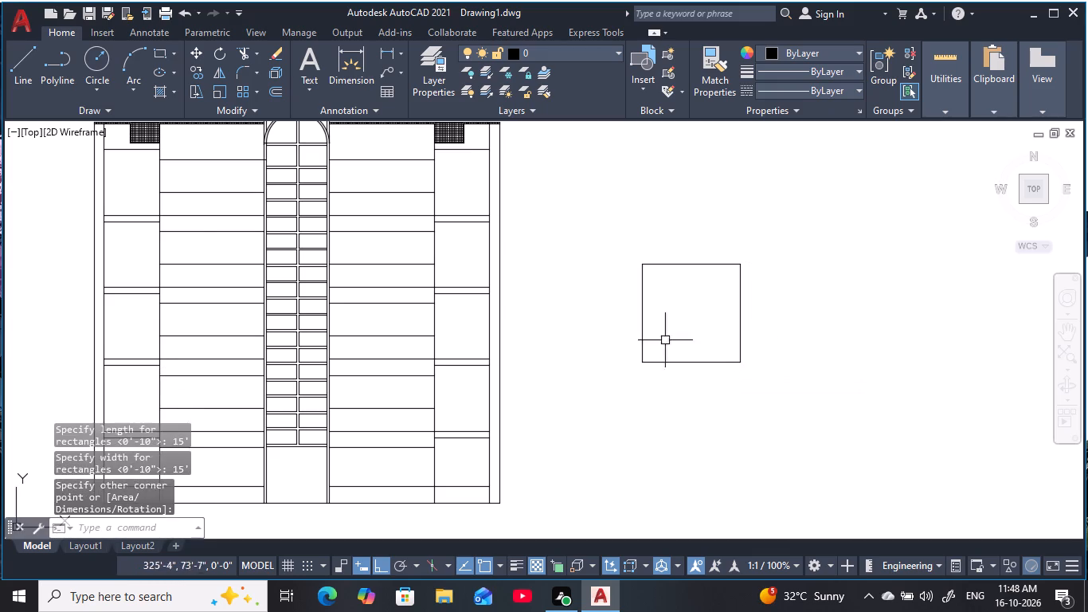
pyautogui.press('Escape')
pyautogui.press('Escape')
pyautogui.press('Escape')
pyautogui.press('Escape')
# Start a hatch with the AR-BRSTD brick pattern for the new square and lower its pattern scale.
pyautogui.press('h')
pyautogui.press('space')
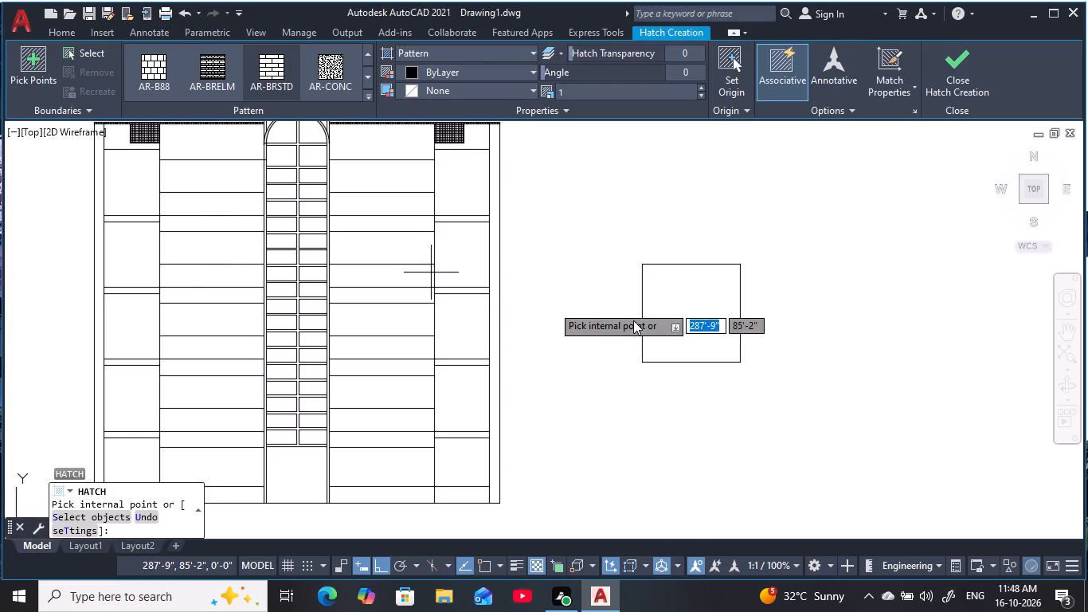
pyautogui.click(282, 73)
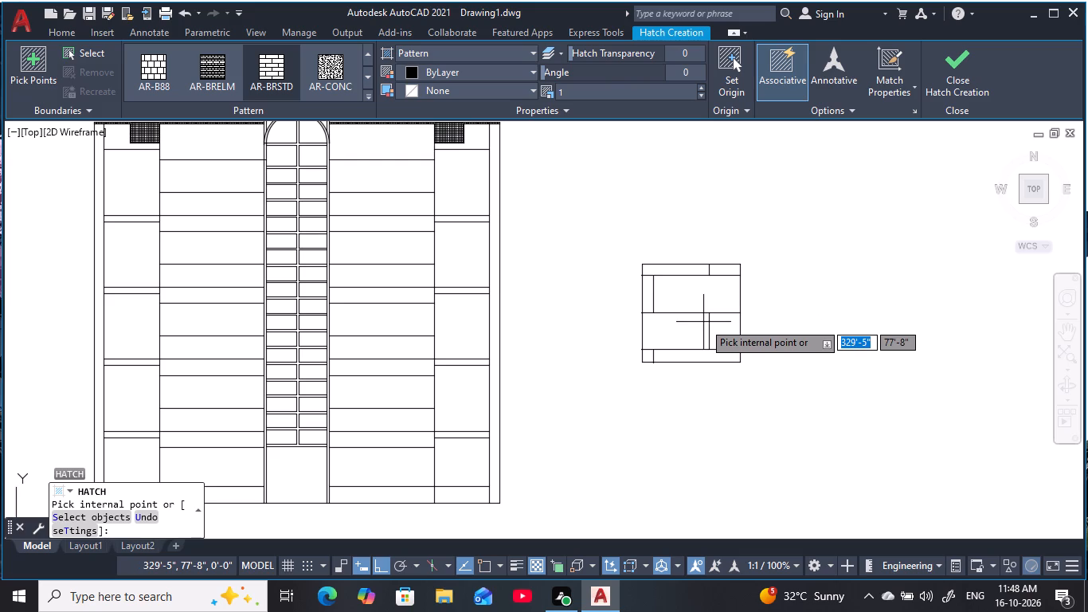
pyautogui.click(701, 95)
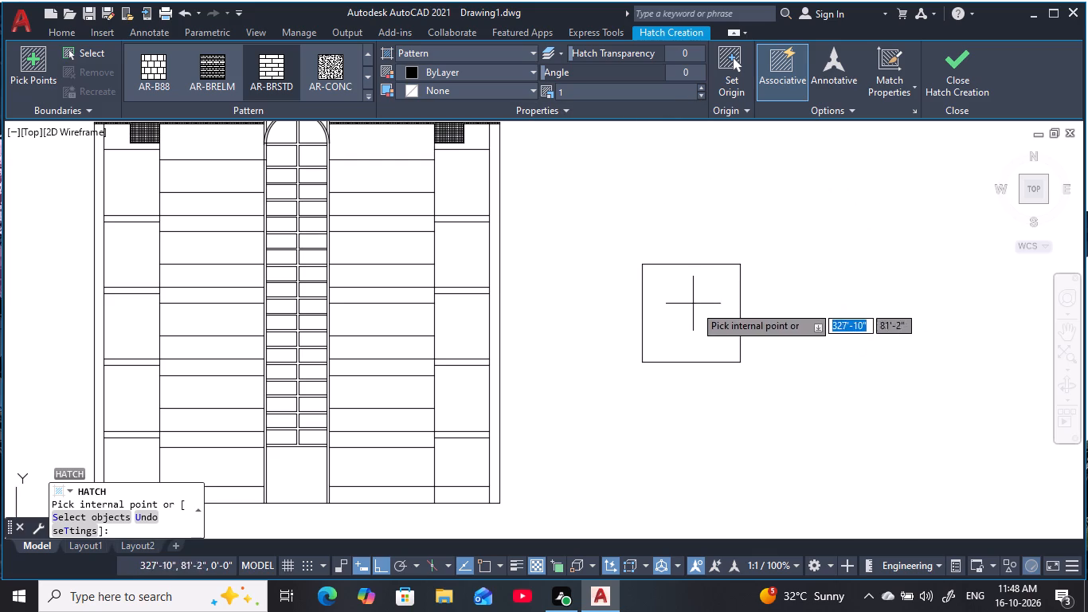
pyautogui.click(701, 97)
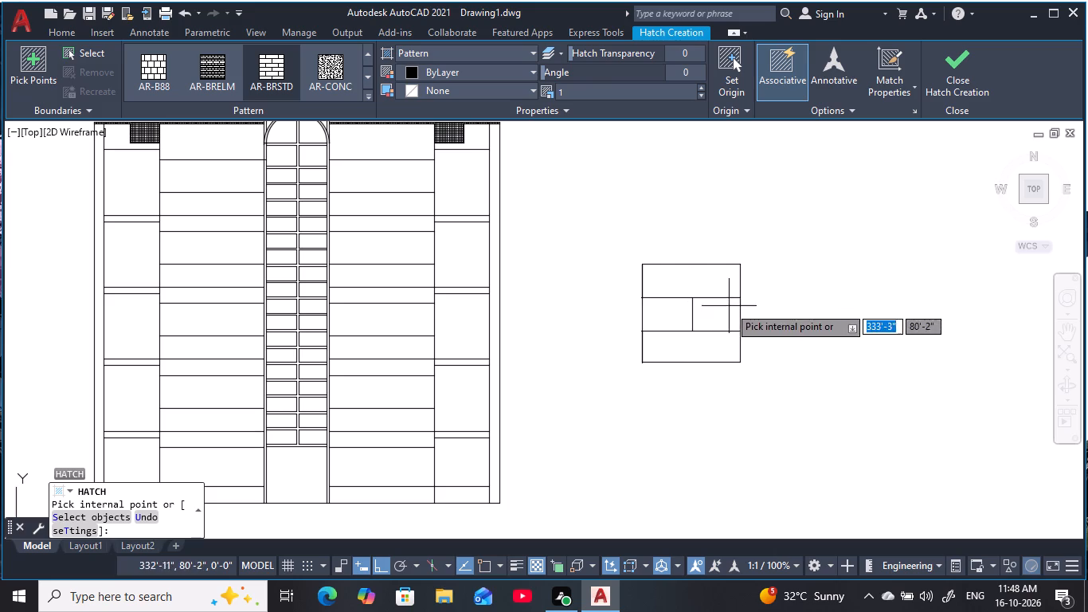
pyautogui.click(700, 95)
pyautogui.click(699, 95)
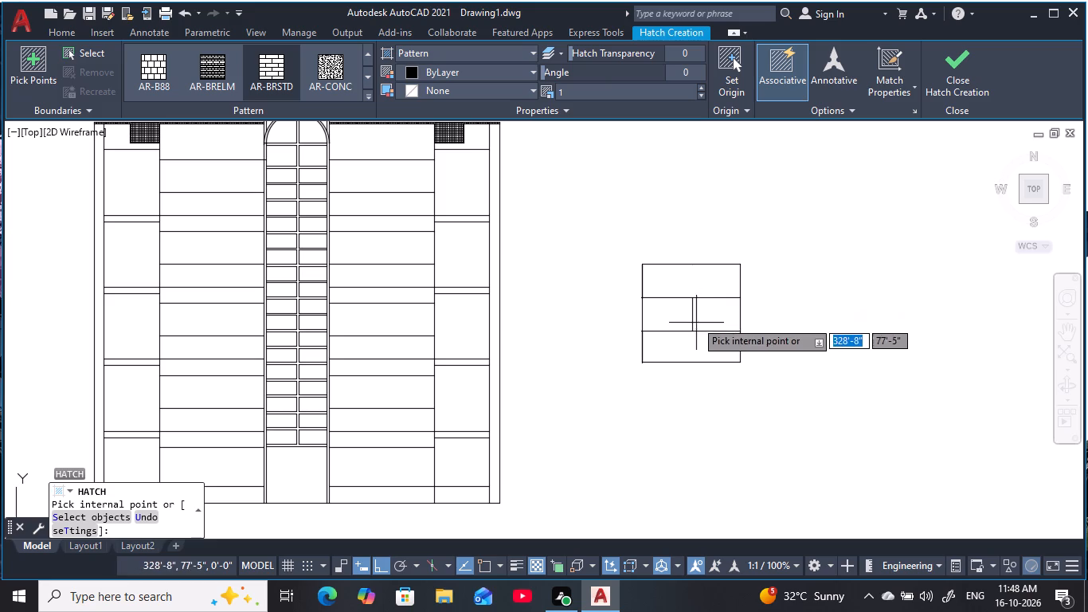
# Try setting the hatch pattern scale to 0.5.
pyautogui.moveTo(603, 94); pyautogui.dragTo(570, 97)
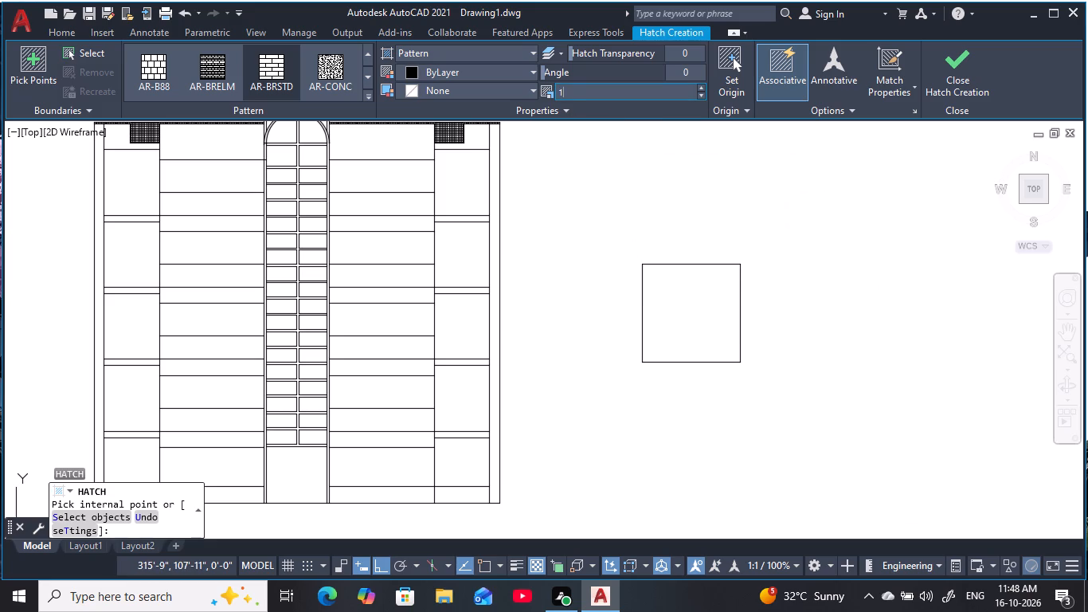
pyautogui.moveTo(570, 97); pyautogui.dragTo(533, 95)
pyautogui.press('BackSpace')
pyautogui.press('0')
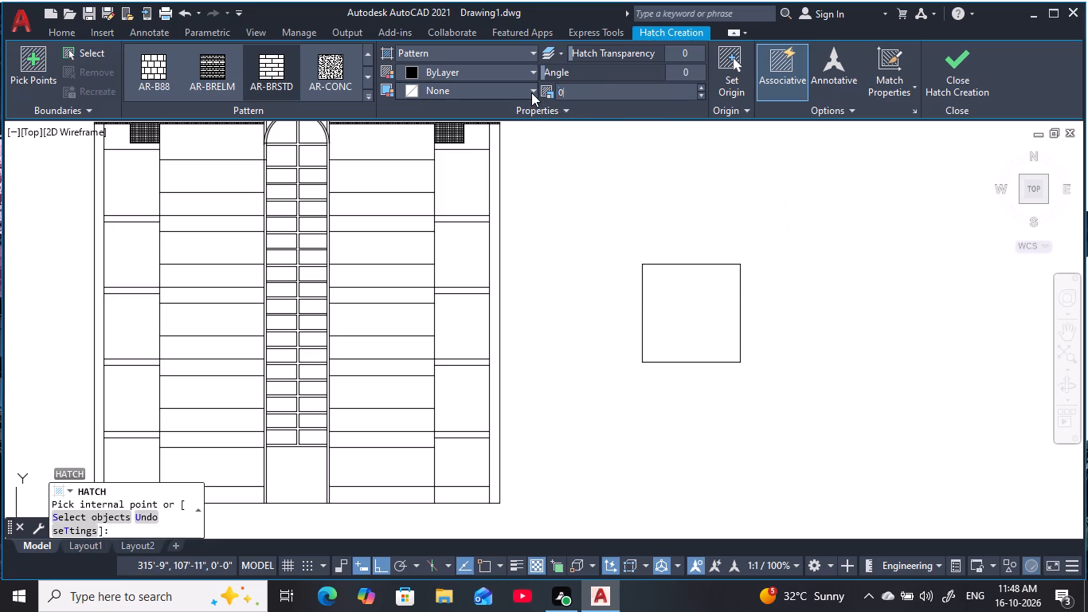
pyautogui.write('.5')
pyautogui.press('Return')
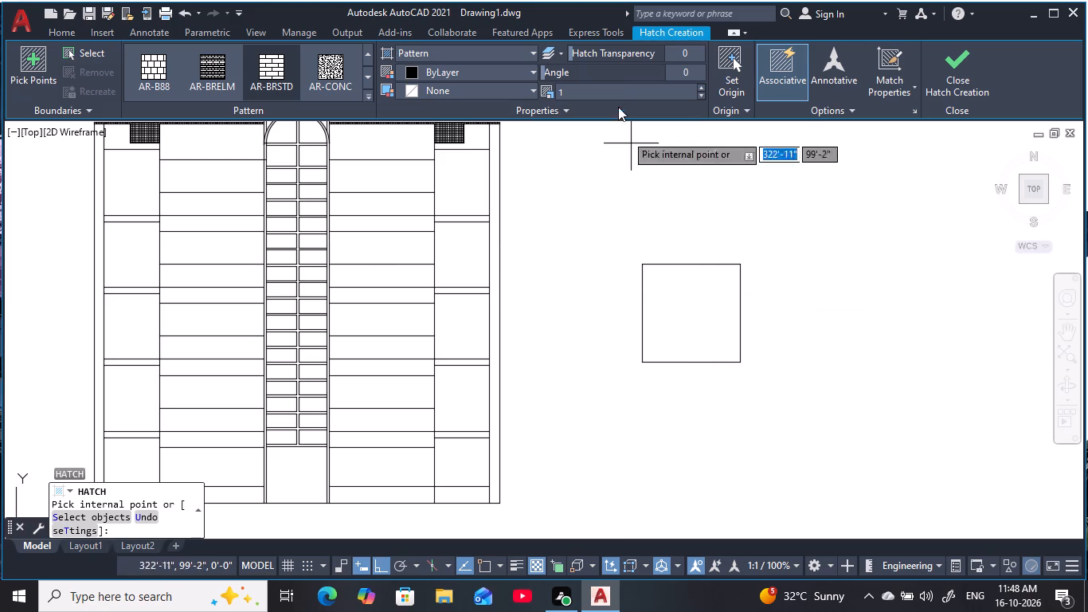
# Lower the pattern scale until it reads 0 and hatch the 15' square with AR-BRSTD.
pyautogui.click(699, 94)
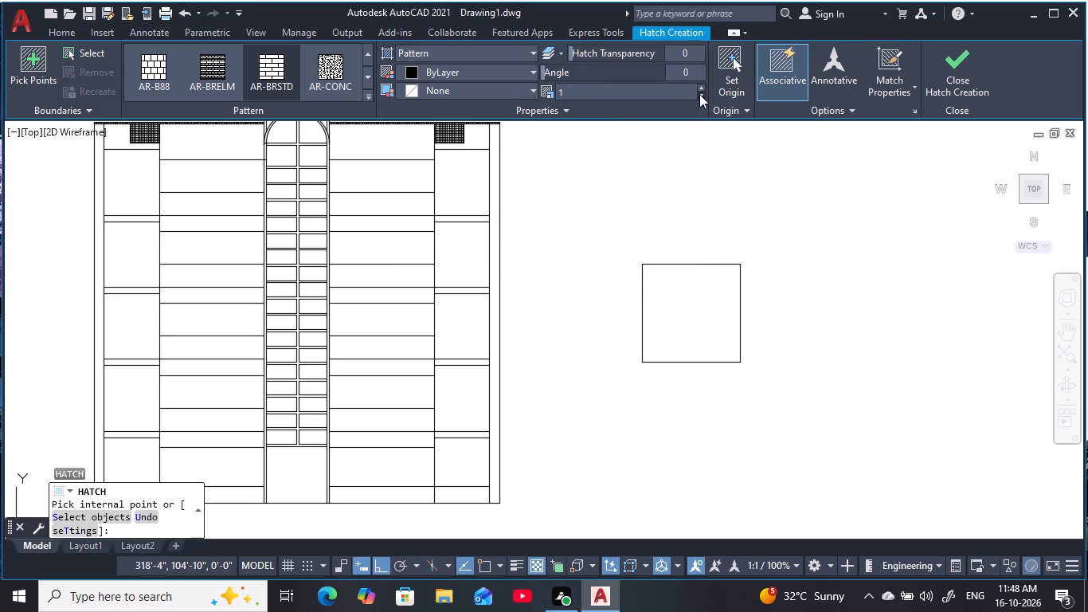
pyautogui.click(699, 94)
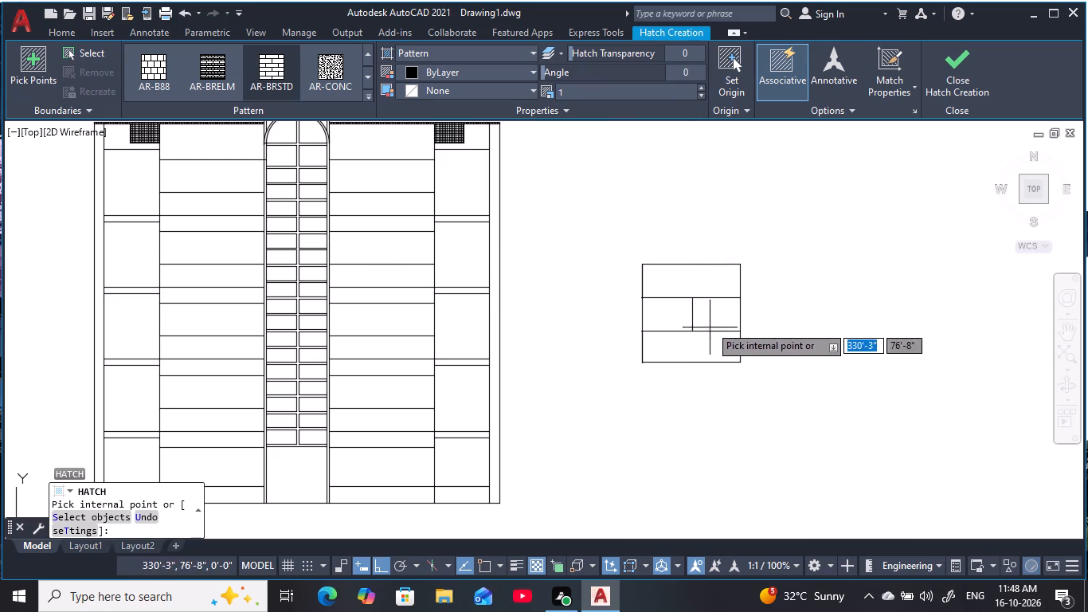
pyautogui.tripleClick(704, 95)
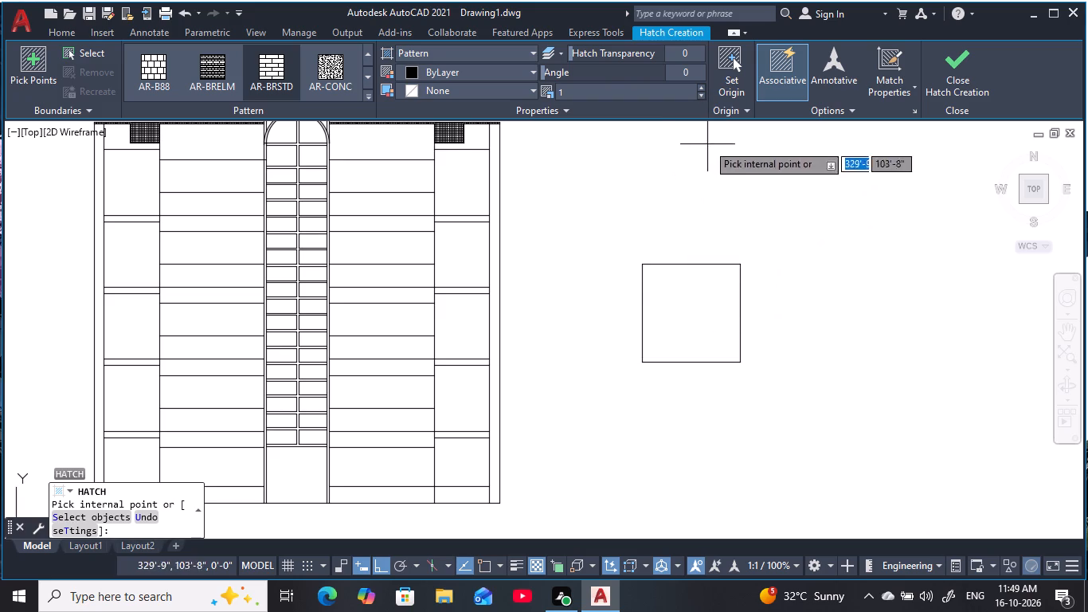
pyautogui.tripleClick(705, 96)
pyautogui.click(705, 96)
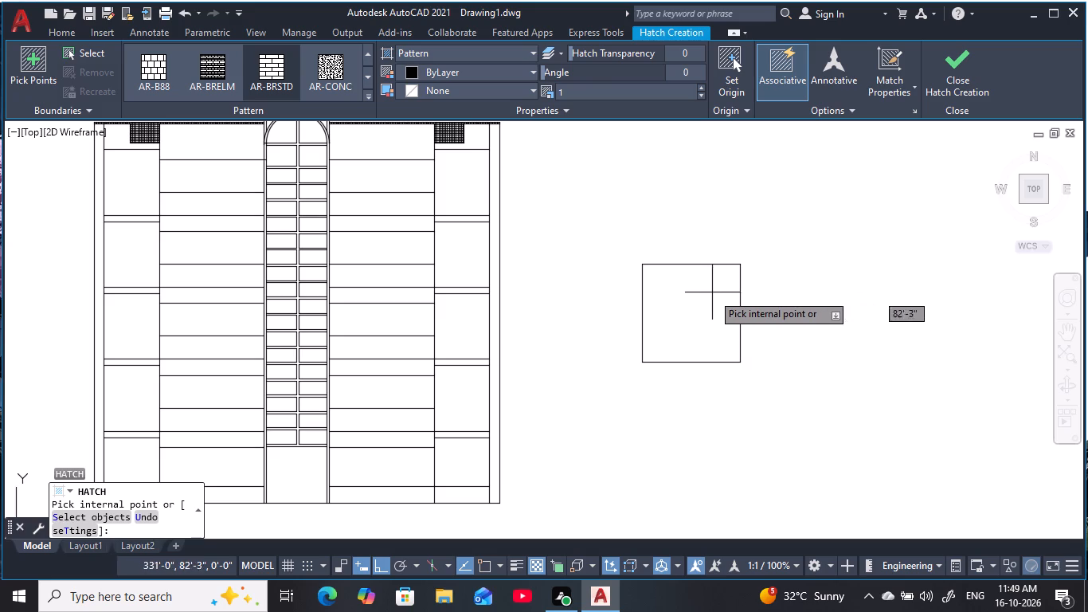
pyautogui.doubleClick(703, 92)
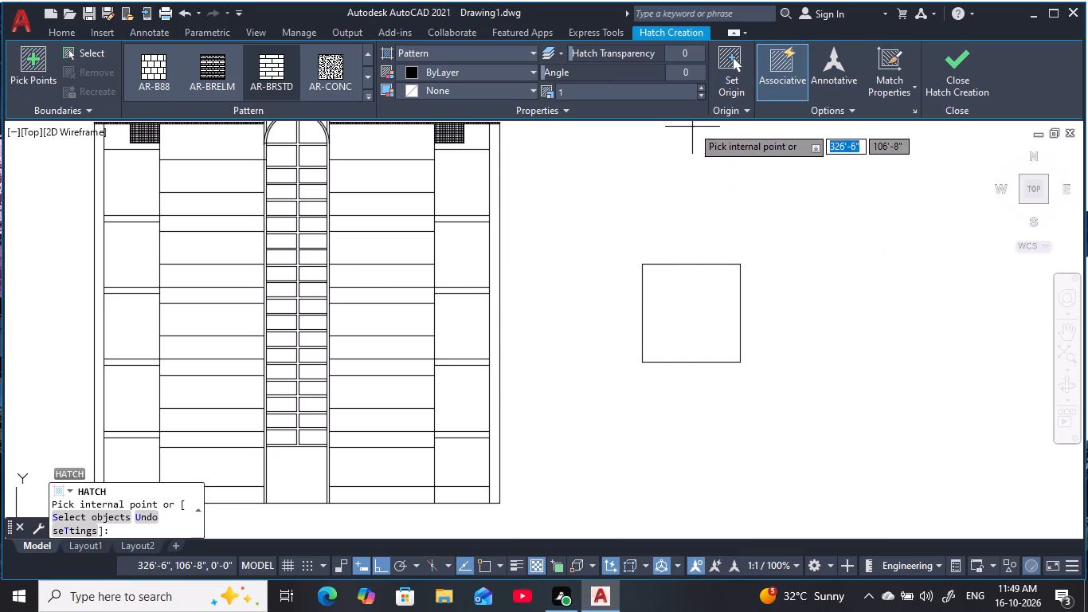
pyautogui.click(701, 97)
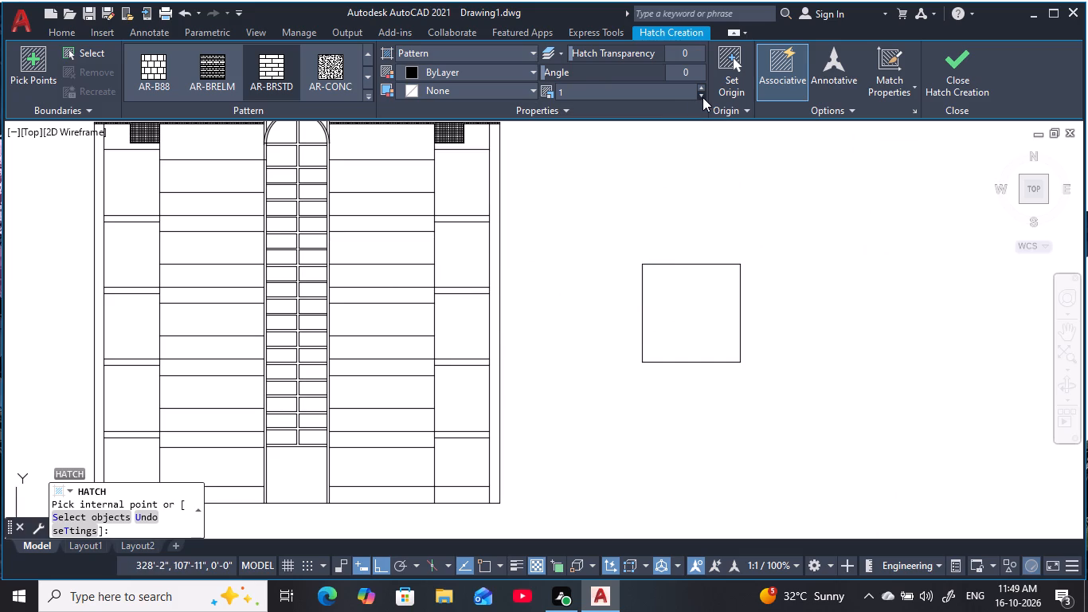
pyautogui.click(687, 296)
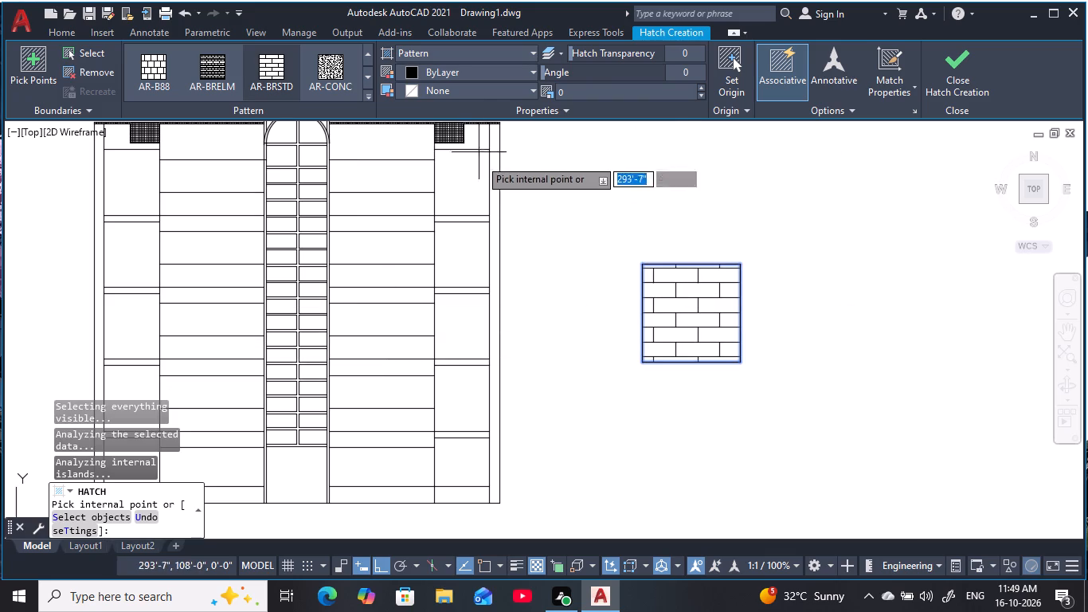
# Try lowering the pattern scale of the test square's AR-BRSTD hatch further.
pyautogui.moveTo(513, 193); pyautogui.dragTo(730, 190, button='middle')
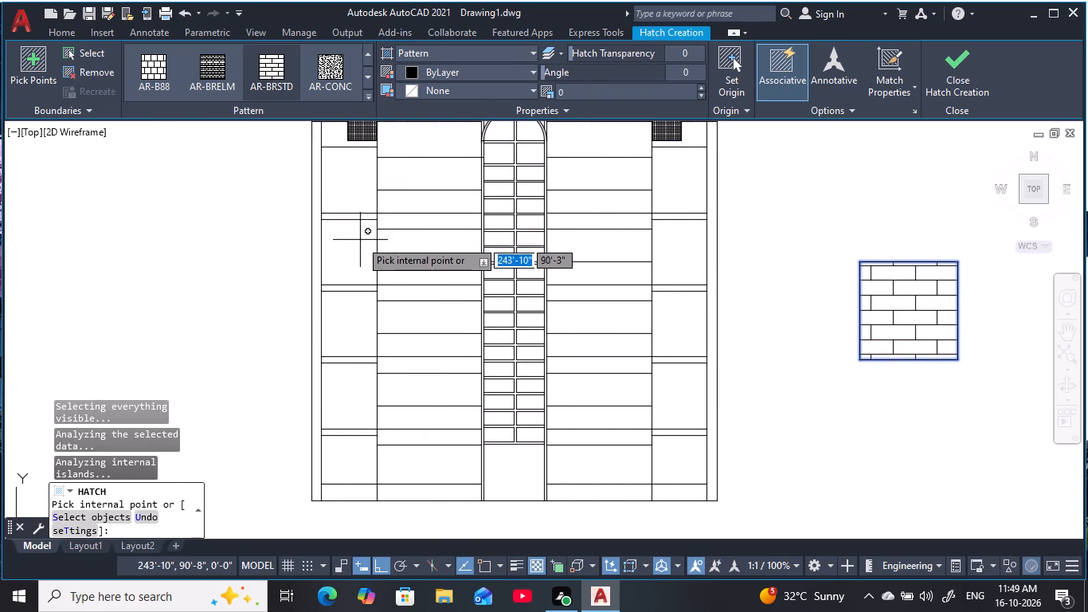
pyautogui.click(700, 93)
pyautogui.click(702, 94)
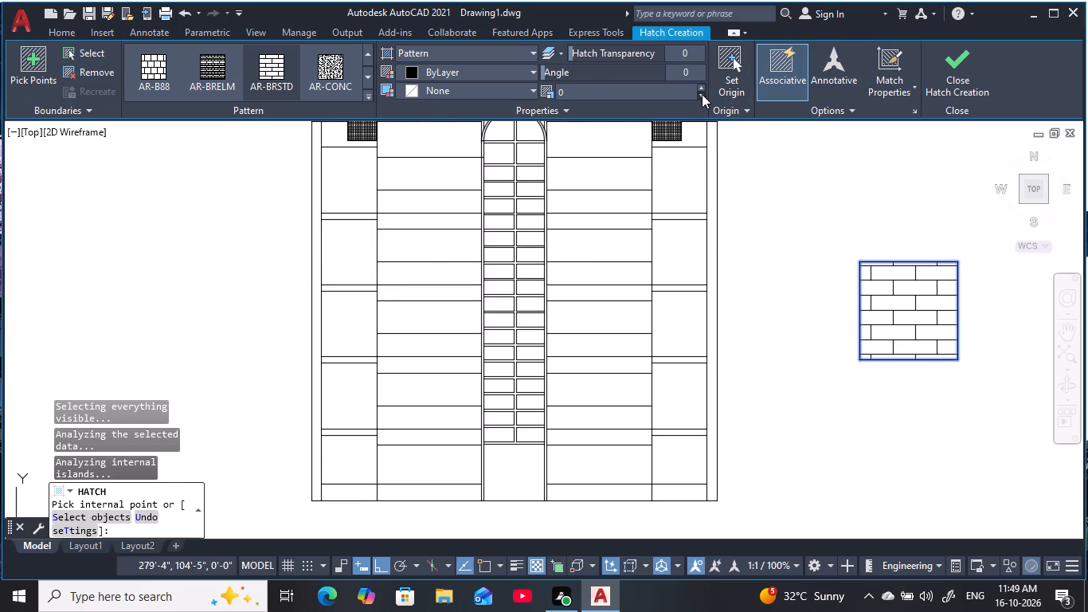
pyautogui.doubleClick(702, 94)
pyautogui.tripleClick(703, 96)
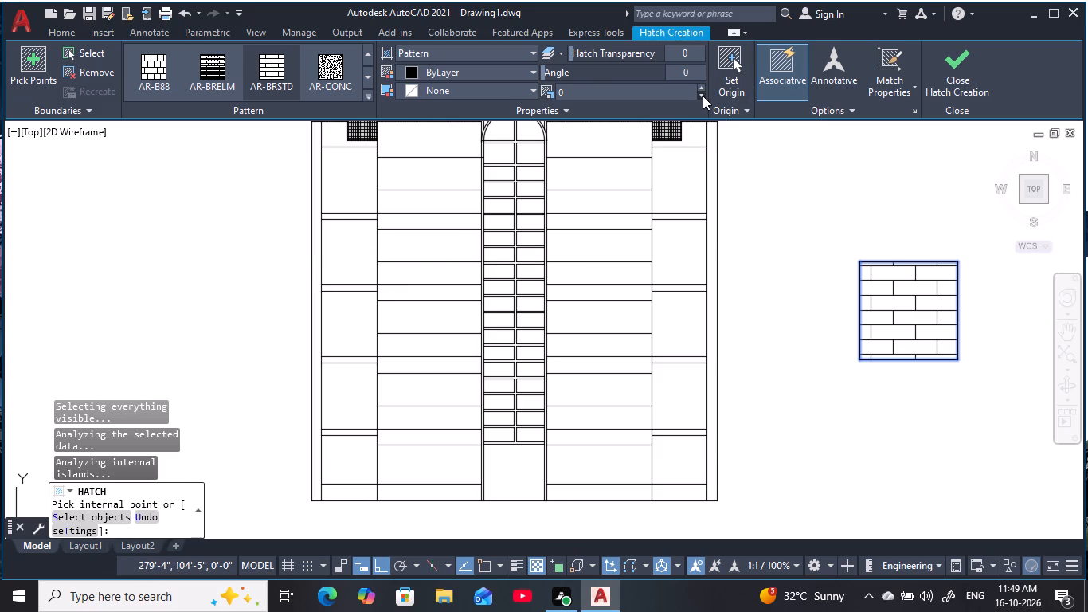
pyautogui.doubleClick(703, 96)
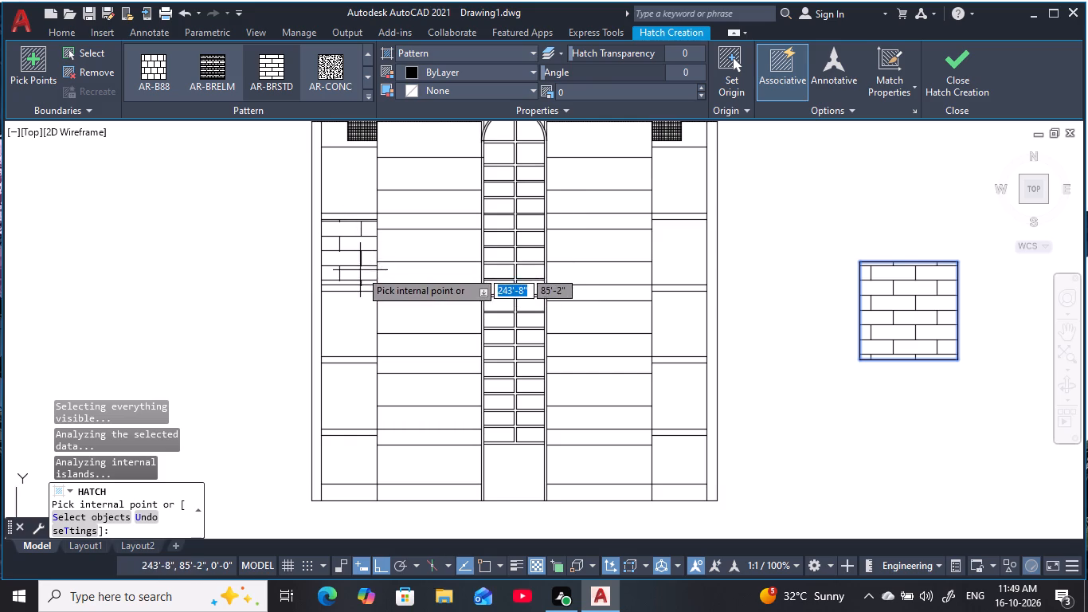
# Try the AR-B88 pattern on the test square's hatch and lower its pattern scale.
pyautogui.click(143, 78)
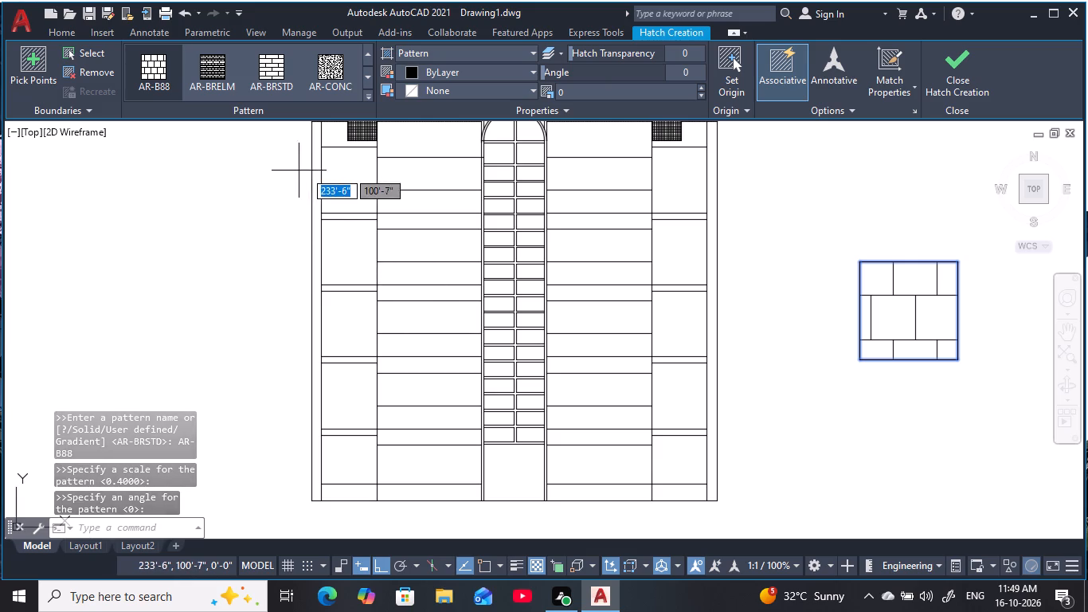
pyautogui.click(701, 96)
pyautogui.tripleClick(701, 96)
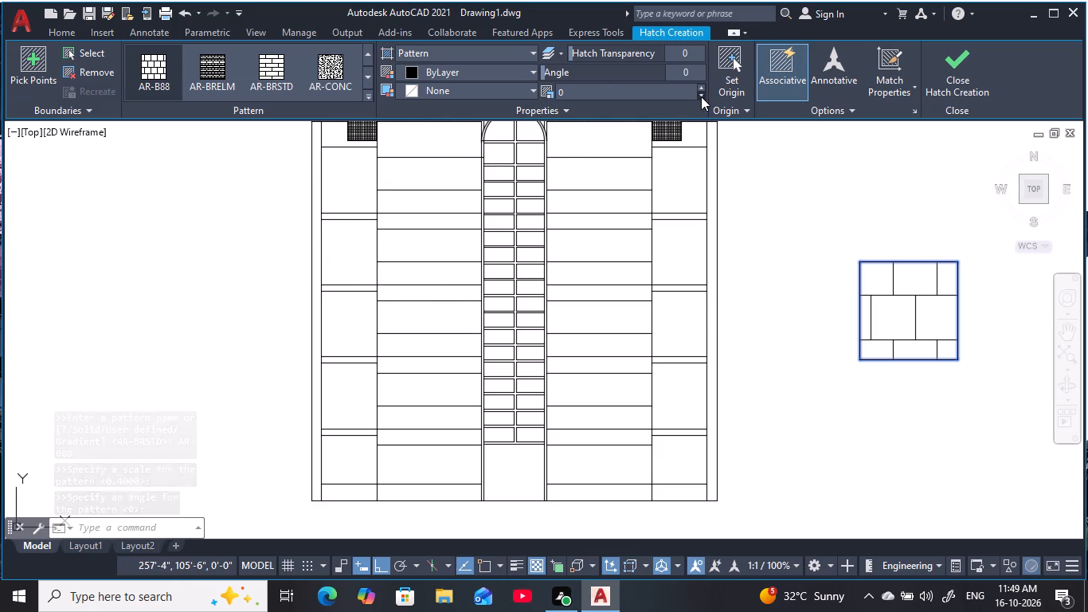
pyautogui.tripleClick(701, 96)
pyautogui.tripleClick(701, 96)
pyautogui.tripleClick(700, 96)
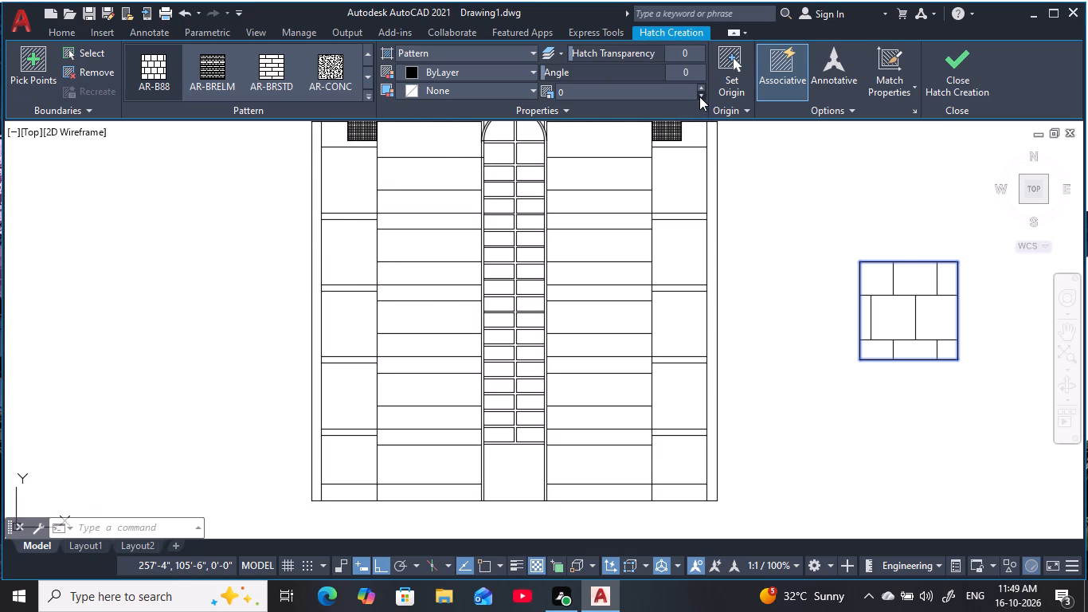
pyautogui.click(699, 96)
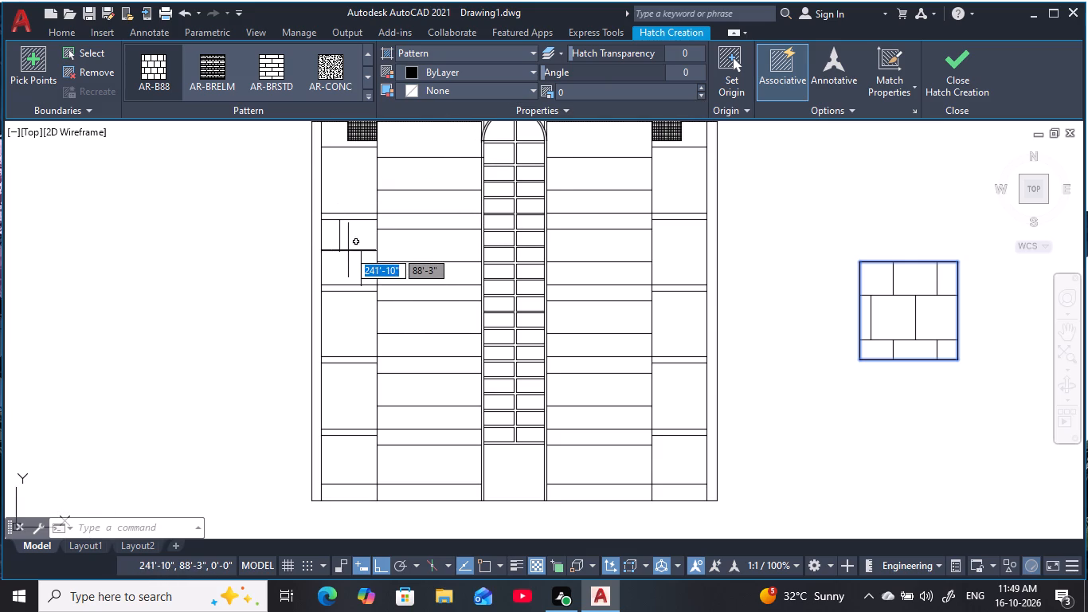
# Switch the test square's hatch to AR-B816, reduce its pattern scale to 0.1, and finish the hatch.
pyautogui.click(362, 98)
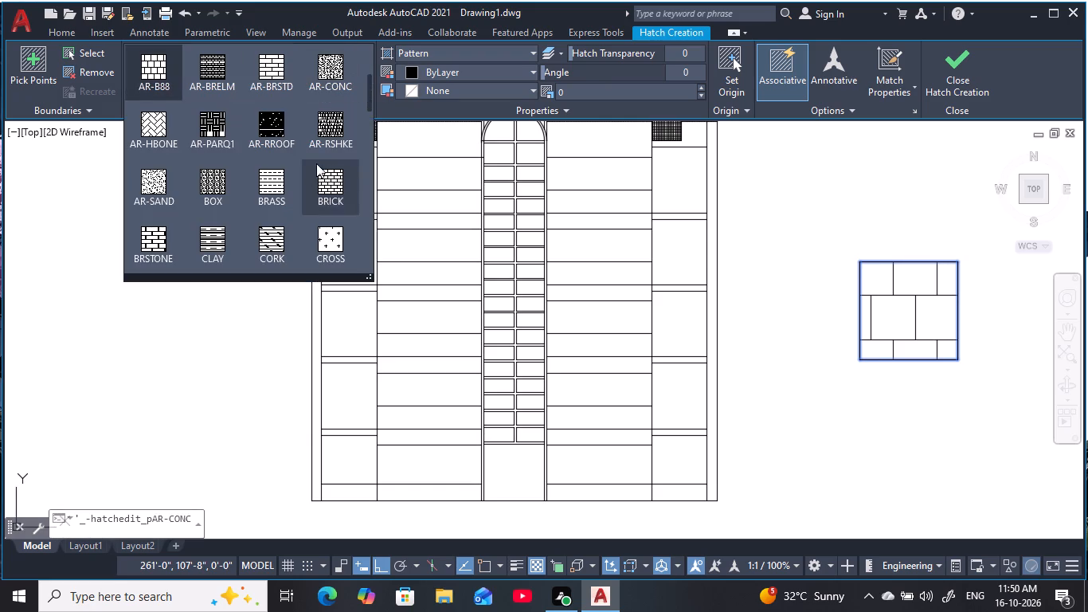
pyautogui.scroll(2, 255, 141)
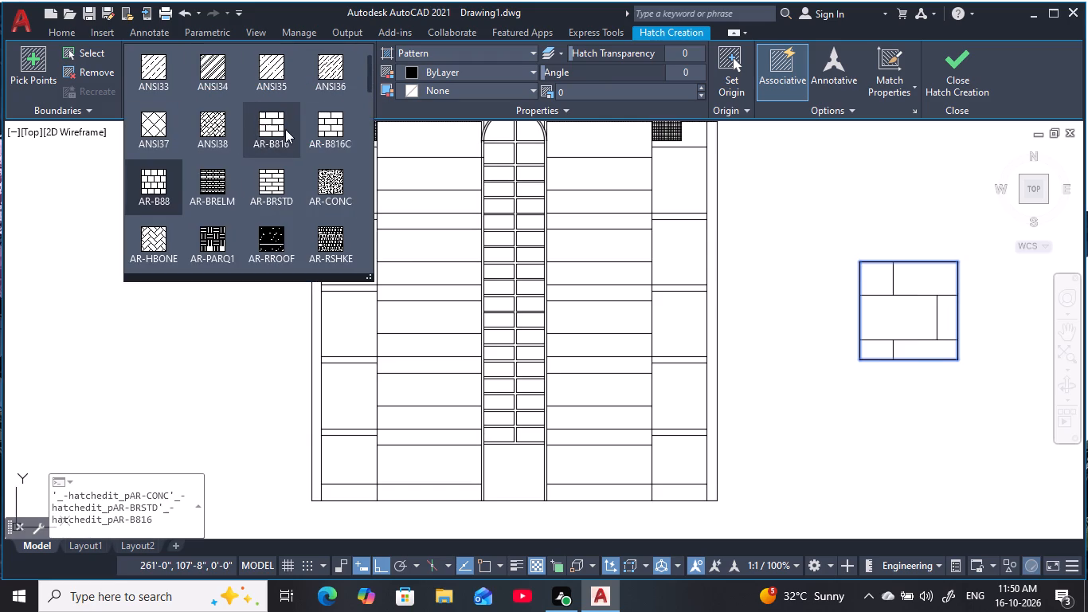
pyautogui.click(284, 132)
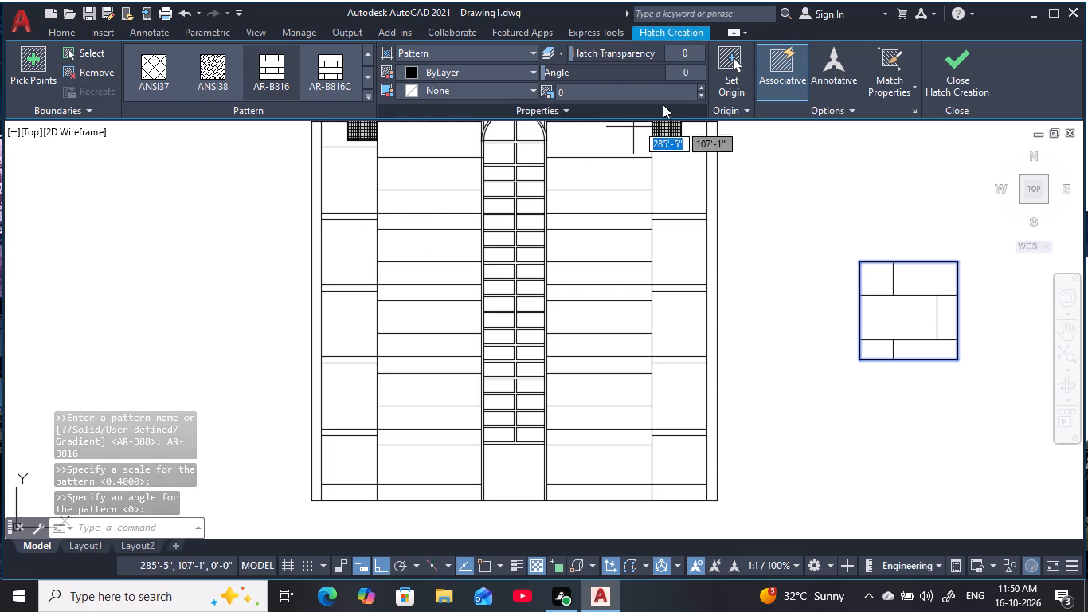
pyautogui.click(701, 88)
pyautogui.click(701, 86)
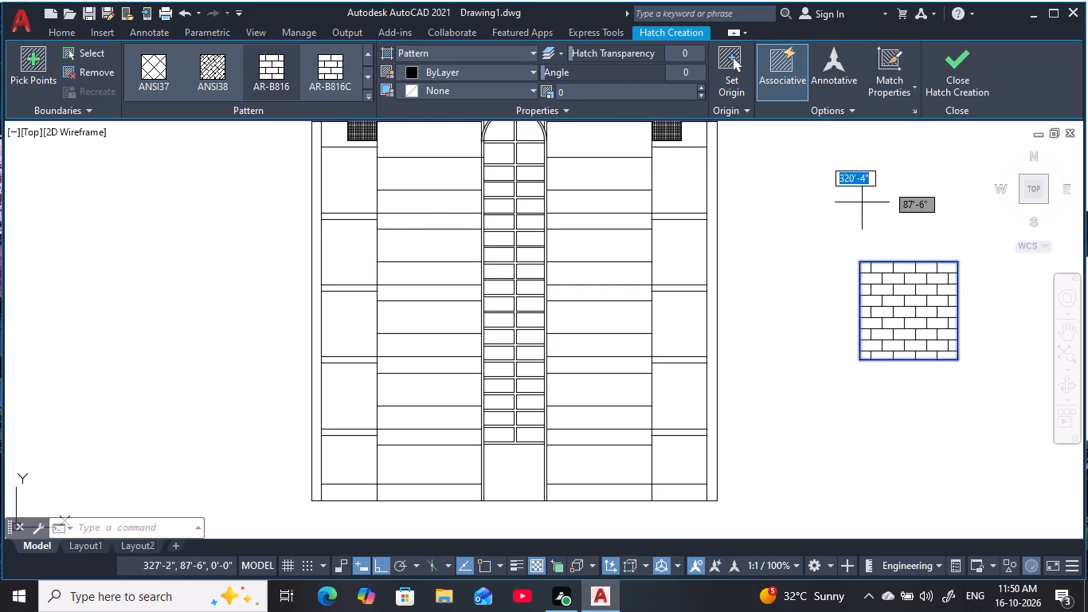
pyautogui.click(929, 301)
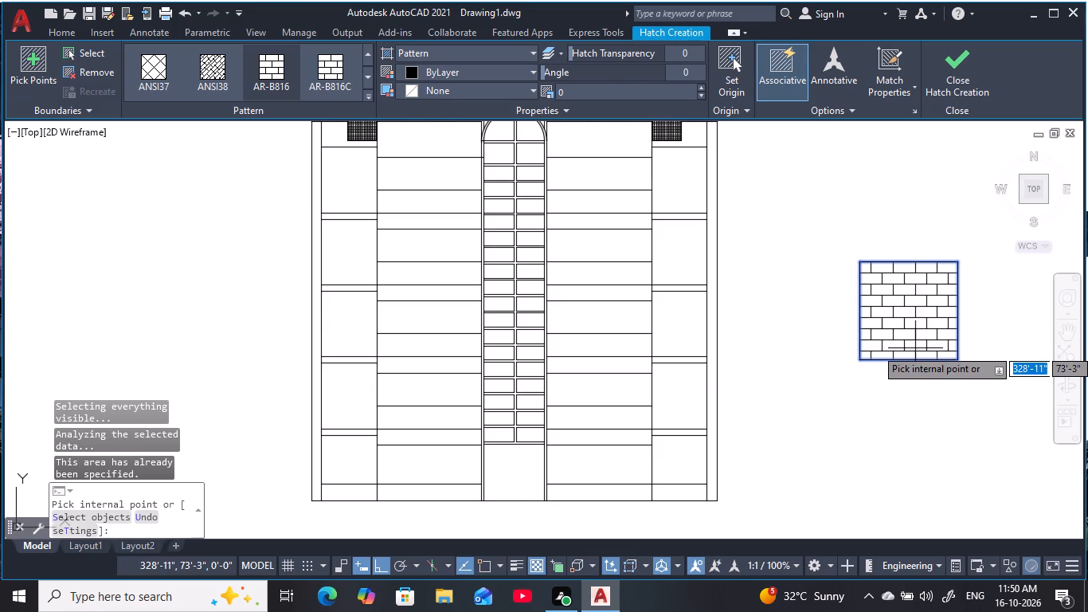
pyautogui.press('Escape')
pyautogui.press('Escape')
pyautogui.press('Escape')
pyautogui.press('Escape')
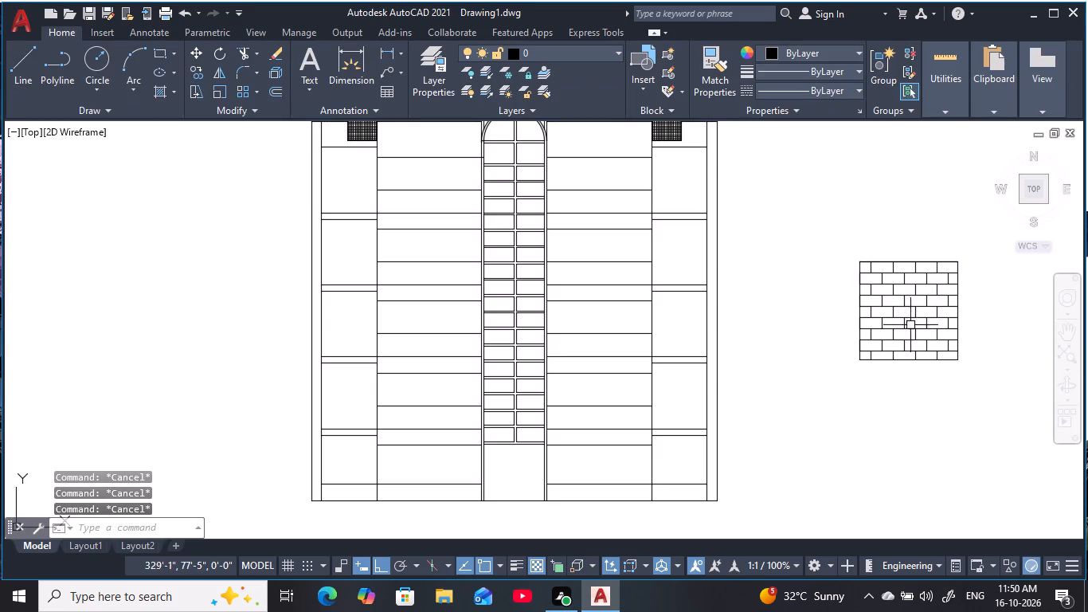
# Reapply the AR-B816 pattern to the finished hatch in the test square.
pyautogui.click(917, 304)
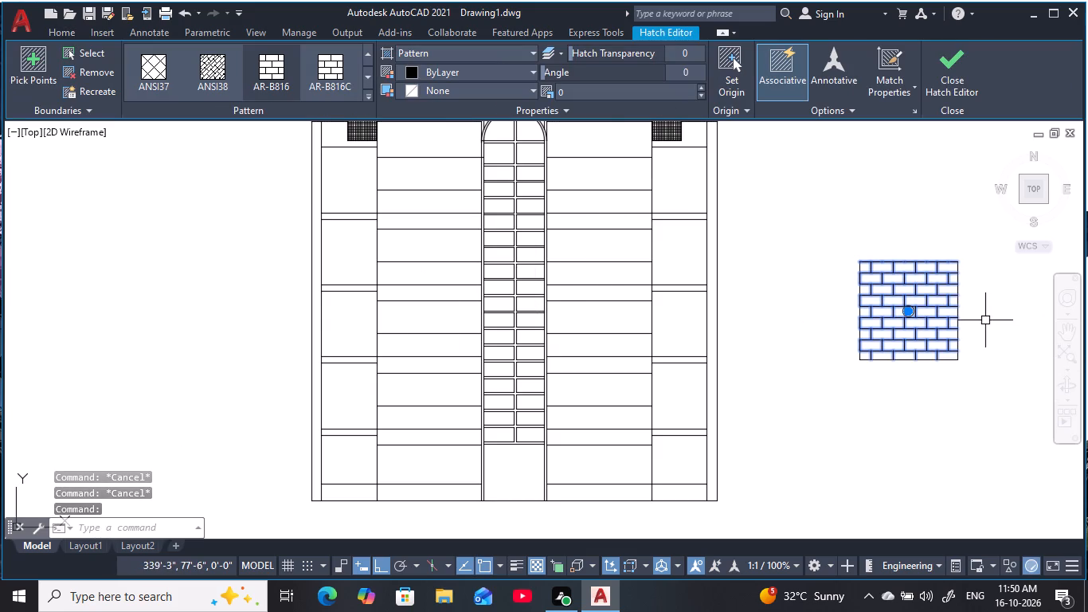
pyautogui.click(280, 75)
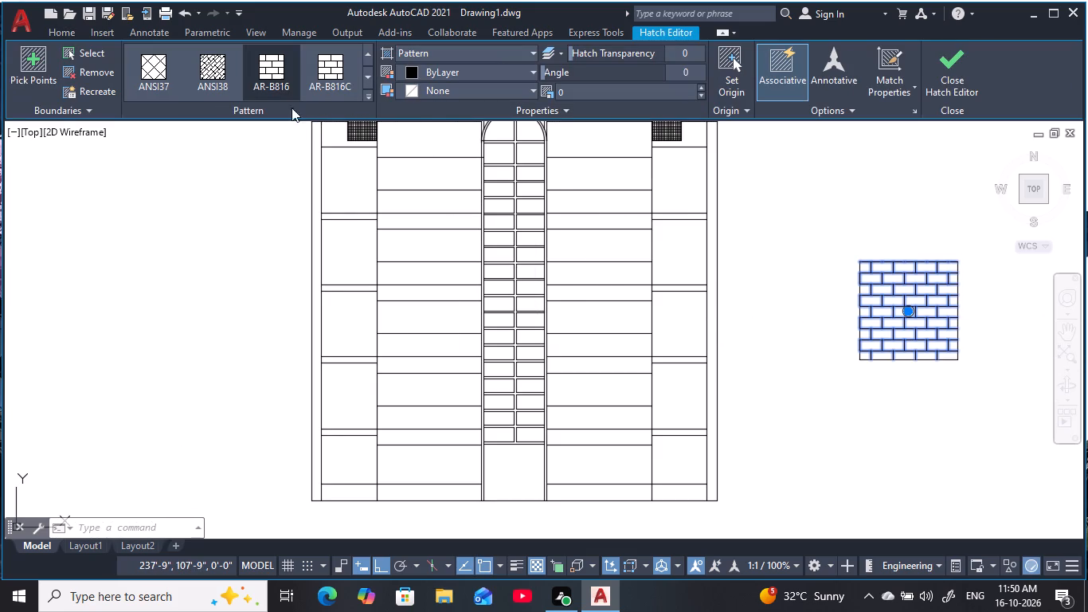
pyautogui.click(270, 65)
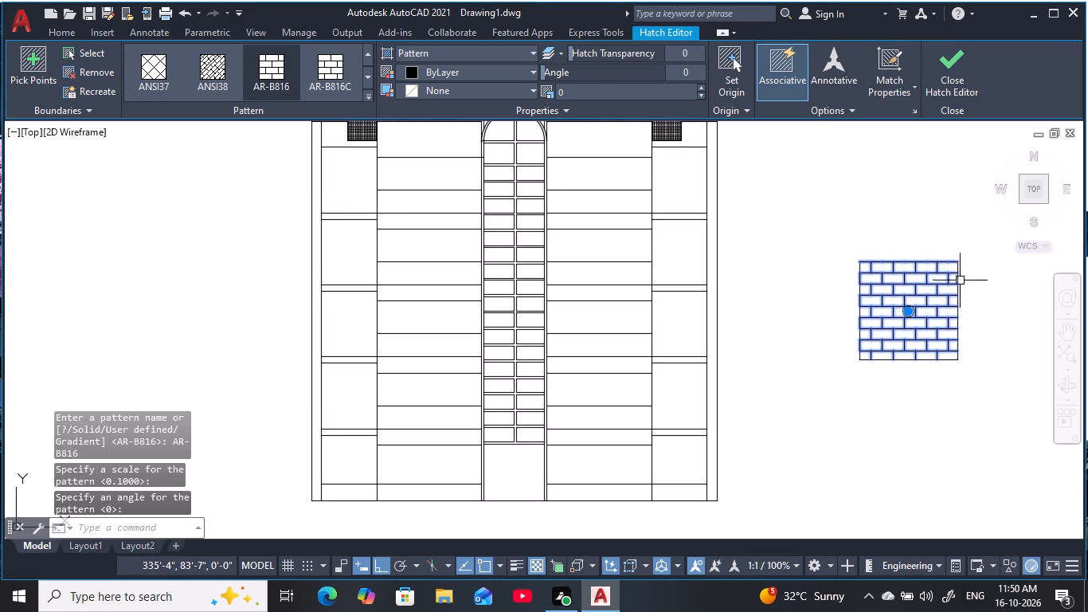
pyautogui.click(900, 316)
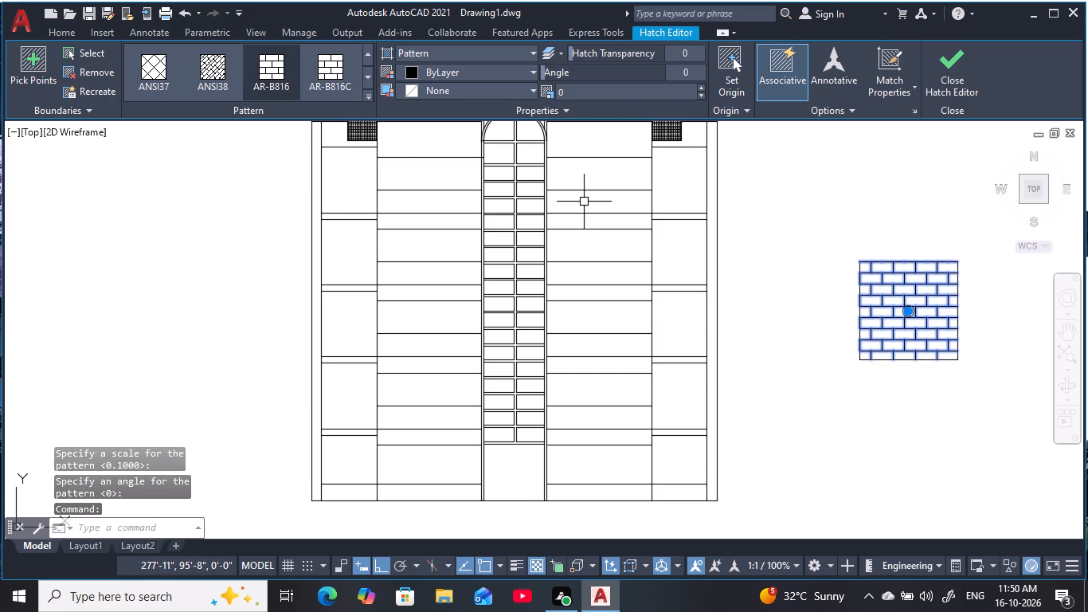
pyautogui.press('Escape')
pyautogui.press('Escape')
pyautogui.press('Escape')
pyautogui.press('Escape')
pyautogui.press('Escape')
# Hatch the five tall wall panels in each of the two outer bays with the AR-B816 brick pattern.
pyautogui.write('H')
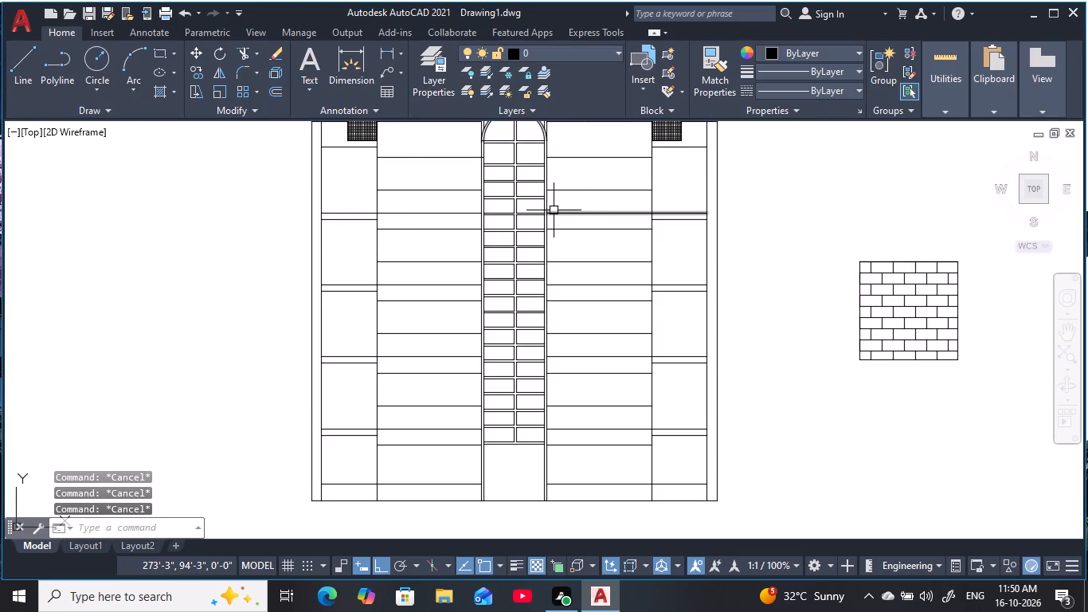
pyautogui.press('space')
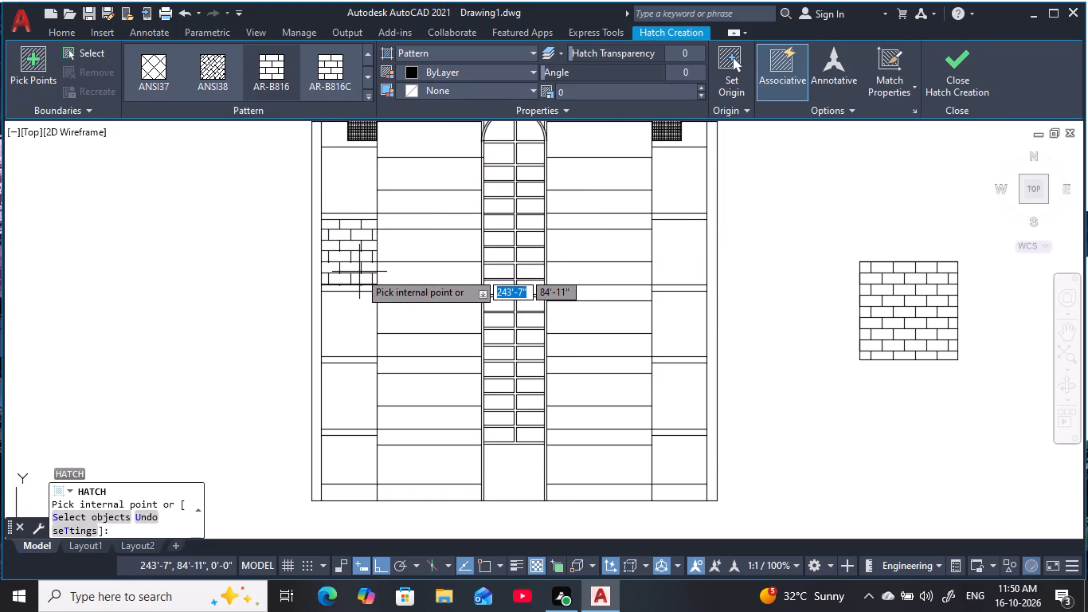
pyautogui.click(359, 272)
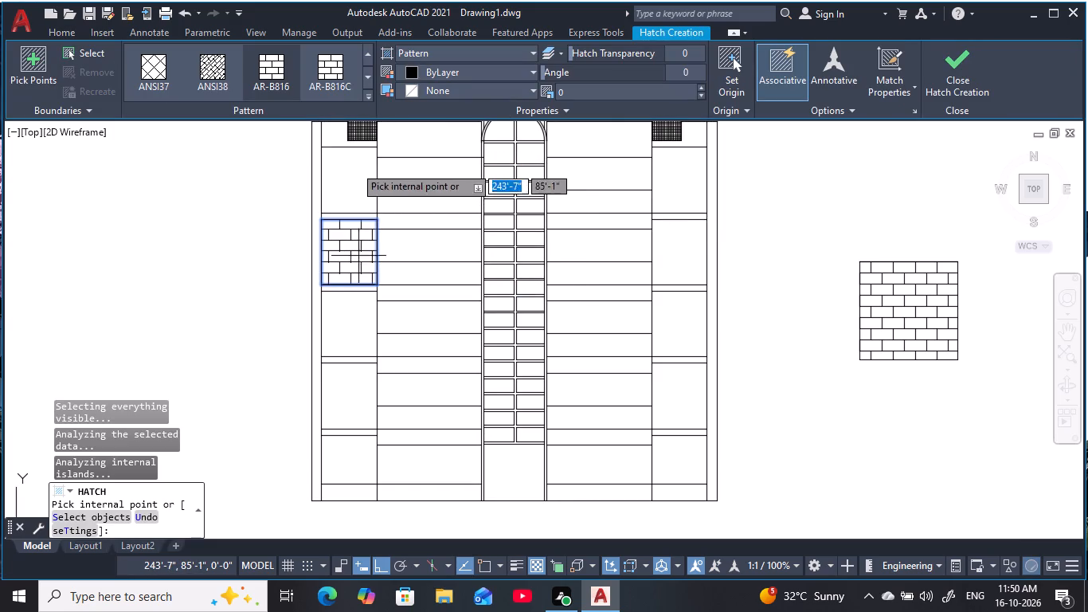
pyautogui.click(346, 184)
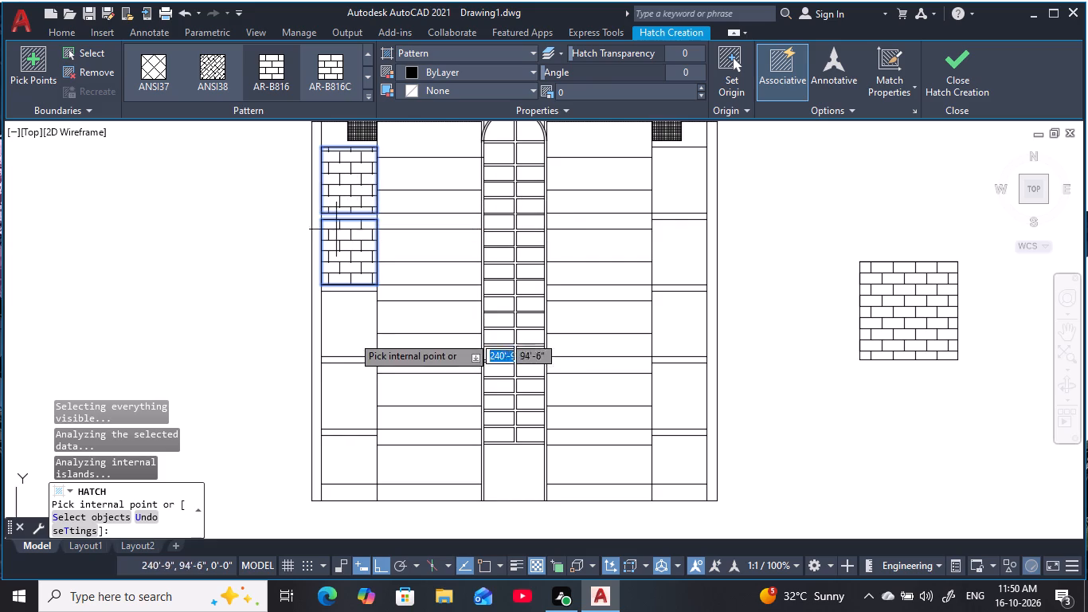
pyautogui.click(353, 339)
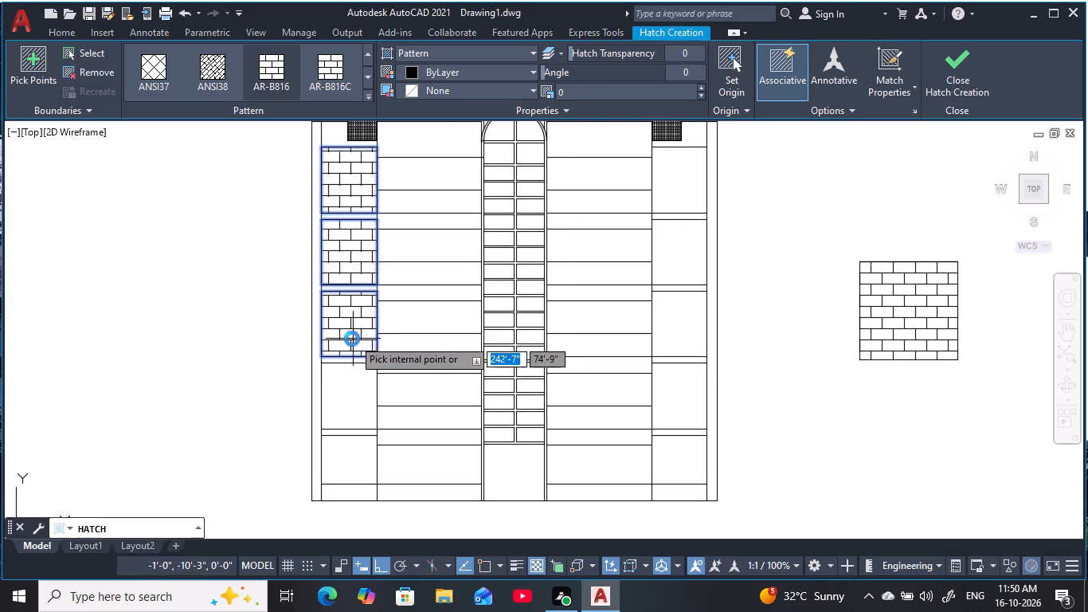
pyautogui.click(354, 407)
pyautogui.click(356, 466)
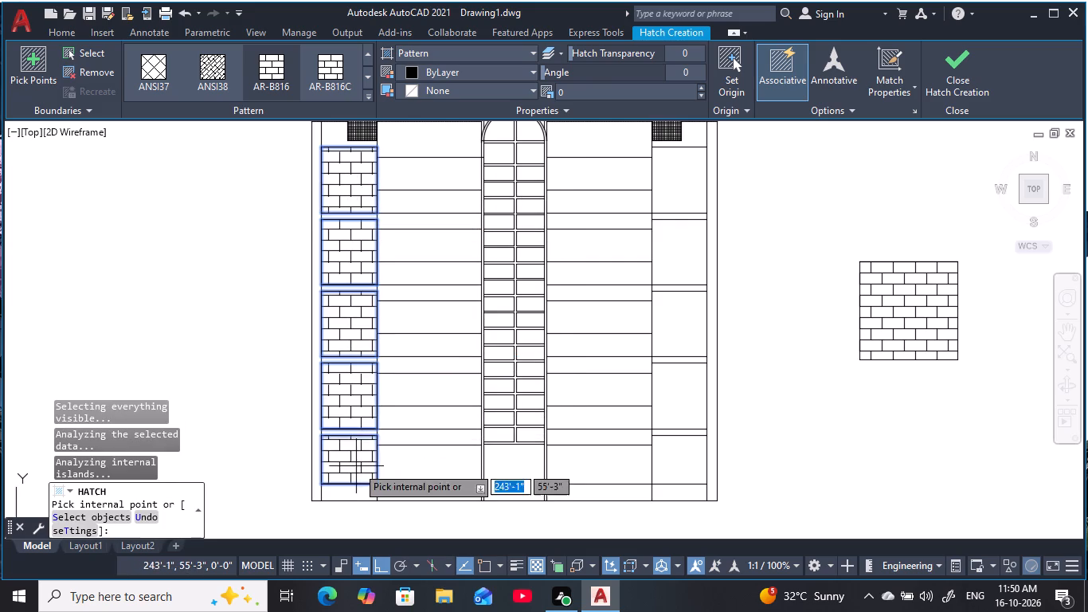
pyautogui.click(673, 465)
pyautogui.click(682, 393)
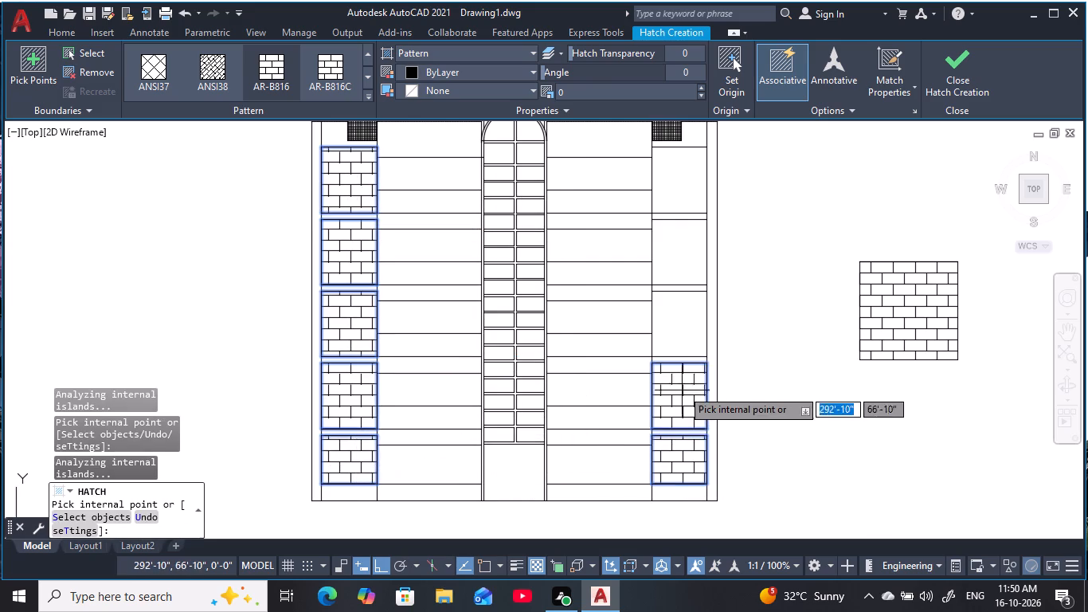
pyautogui.click(693, 323)
pyautogui.click(689, 254)
pyautogui.moveTo(687, 253); pyautogui.dragTo(688, 382, button='middle')
pyautogui.click(678, 326)
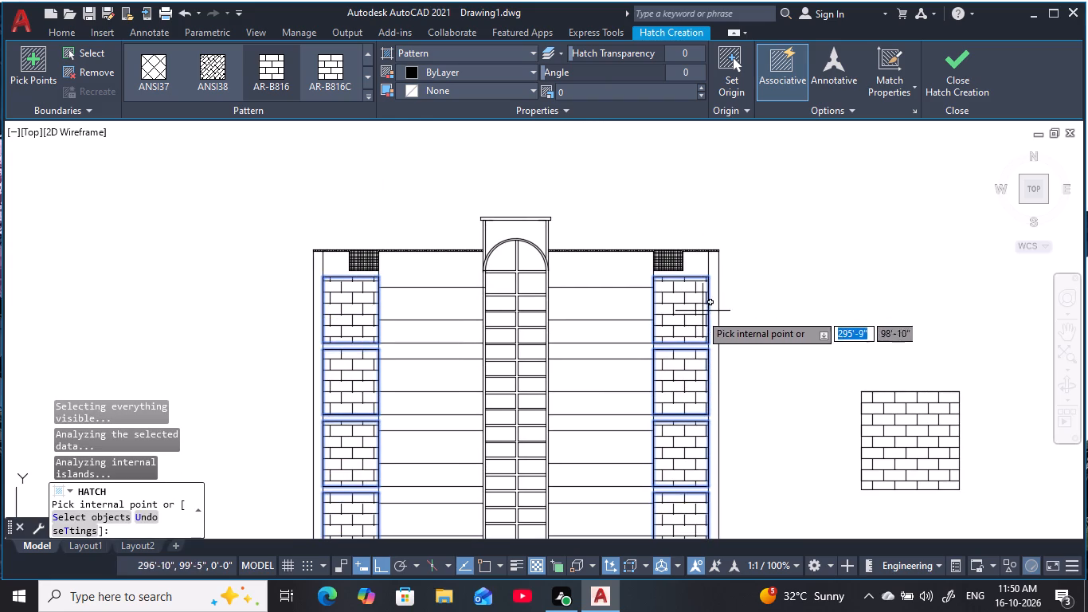
pyautogui.press('Escape')
pyautogui.press('Escape')
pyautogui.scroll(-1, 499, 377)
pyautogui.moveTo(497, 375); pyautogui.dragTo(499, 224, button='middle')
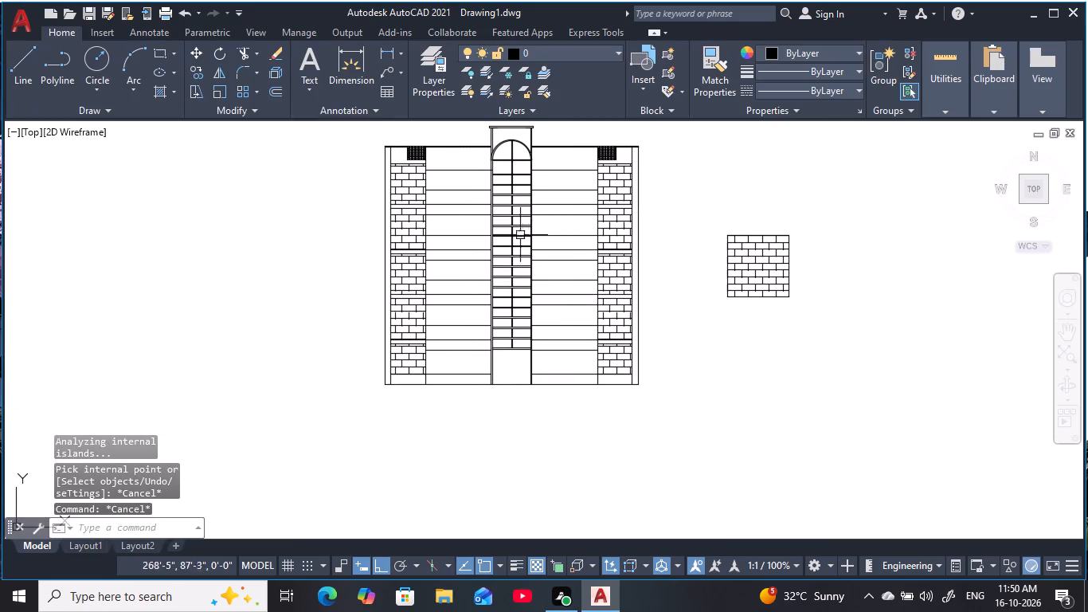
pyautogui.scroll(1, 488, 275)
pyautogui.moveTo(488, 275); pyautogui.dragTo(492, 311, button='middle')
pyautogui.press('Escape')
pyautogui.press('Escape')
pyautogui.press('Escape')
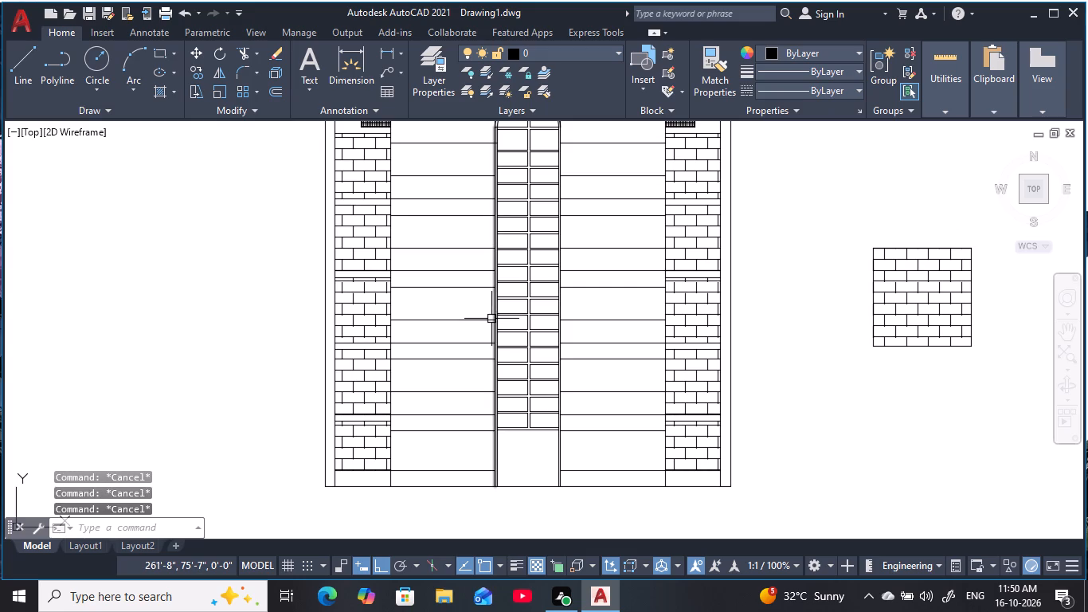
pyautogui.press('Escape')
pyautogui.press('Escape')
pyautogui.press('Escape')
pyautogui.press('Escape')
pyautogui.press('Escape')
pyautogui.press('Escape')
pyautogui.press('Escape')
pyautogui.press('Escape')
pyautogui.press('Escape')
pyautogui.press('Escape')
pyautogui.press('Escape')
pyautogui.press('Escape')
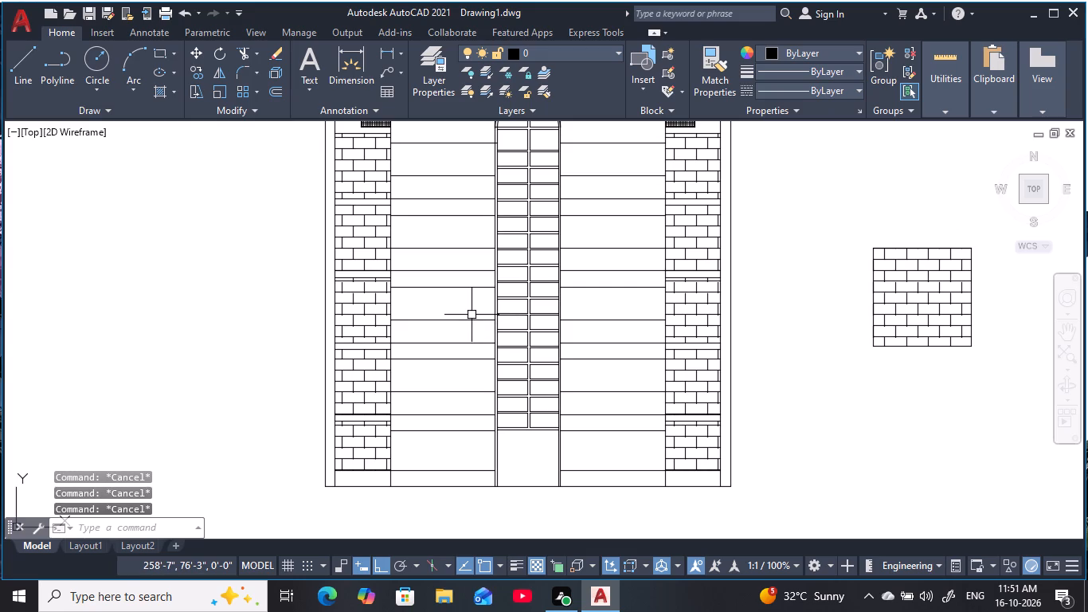
# Start a new hatch and set its type to Solid.
pyautogui.moveTo(448, 275); pyautogui.dragTo(461, 340, button='middle')
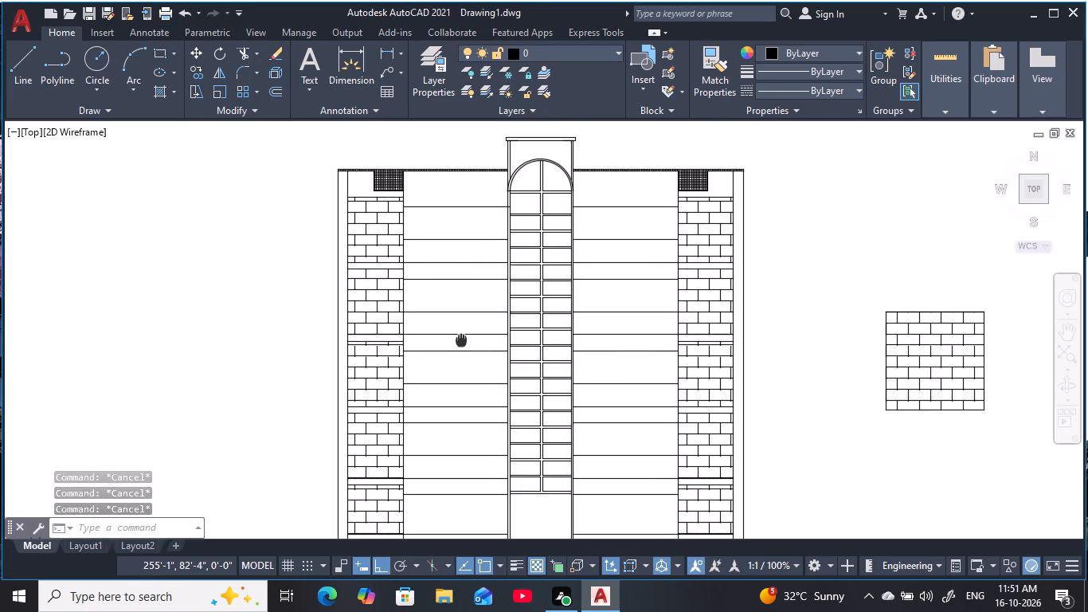
pyautogui.moveTo(461, 340); pyautogui.dragTo(468, 342, button='middle')
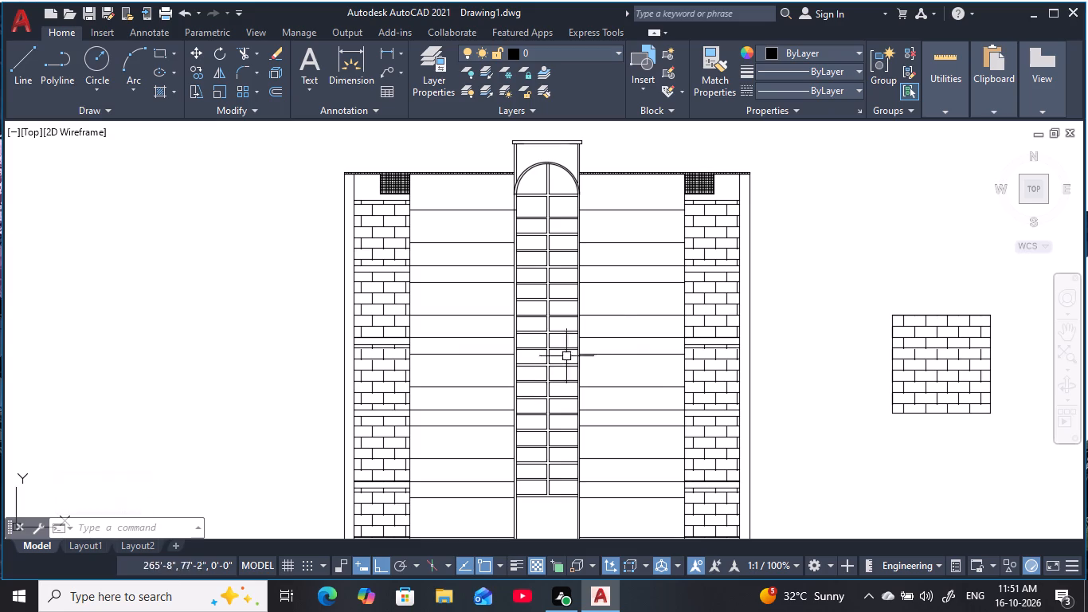
pyautogui.moveTo(633, 430); pyautogui.dragTo(647, 331, button='middle')
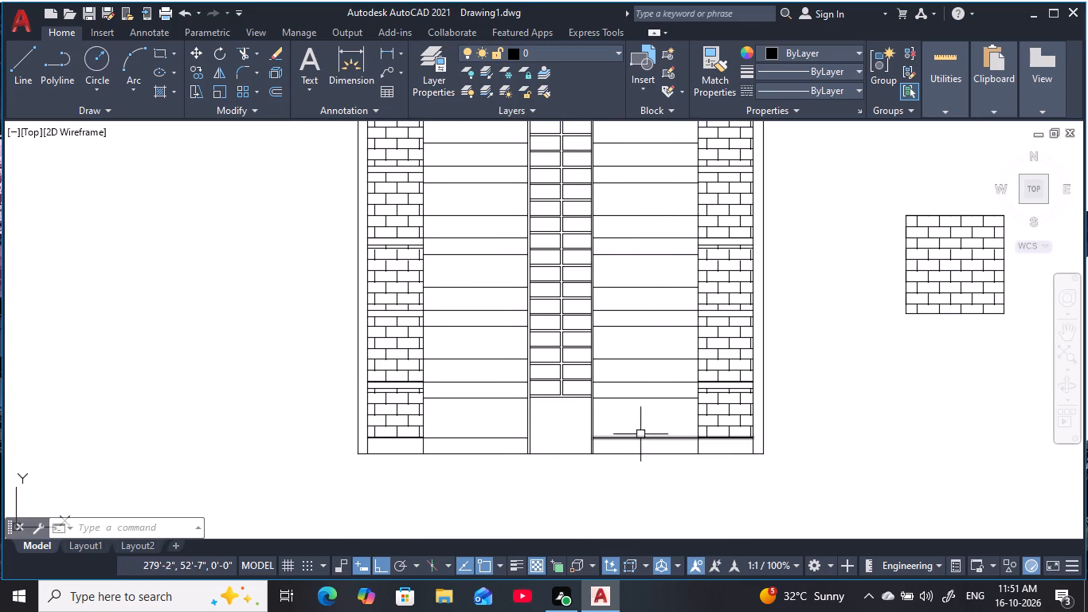
pyautogui.moveTo(644, 433); pyautogui.dragTo(621, 426, button='middle')
pyautogui.scroll(1, 620, 418)
pyautogui.moveTo(619, 421); pyautogui.dragTo(654, 478, button='middle')
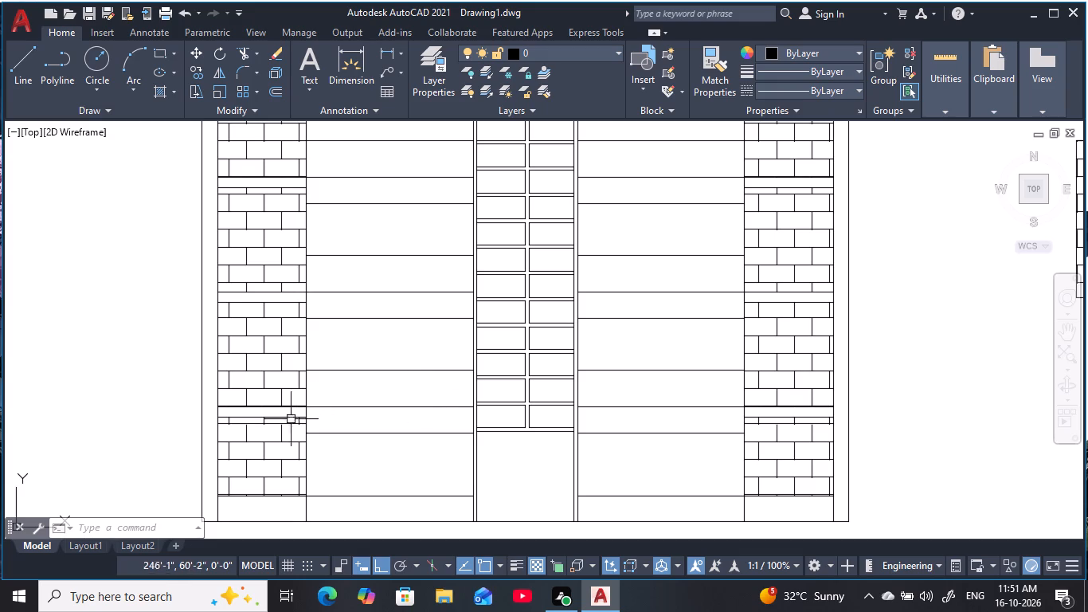
pyautogui.press('h')
pyautogui.press('space')
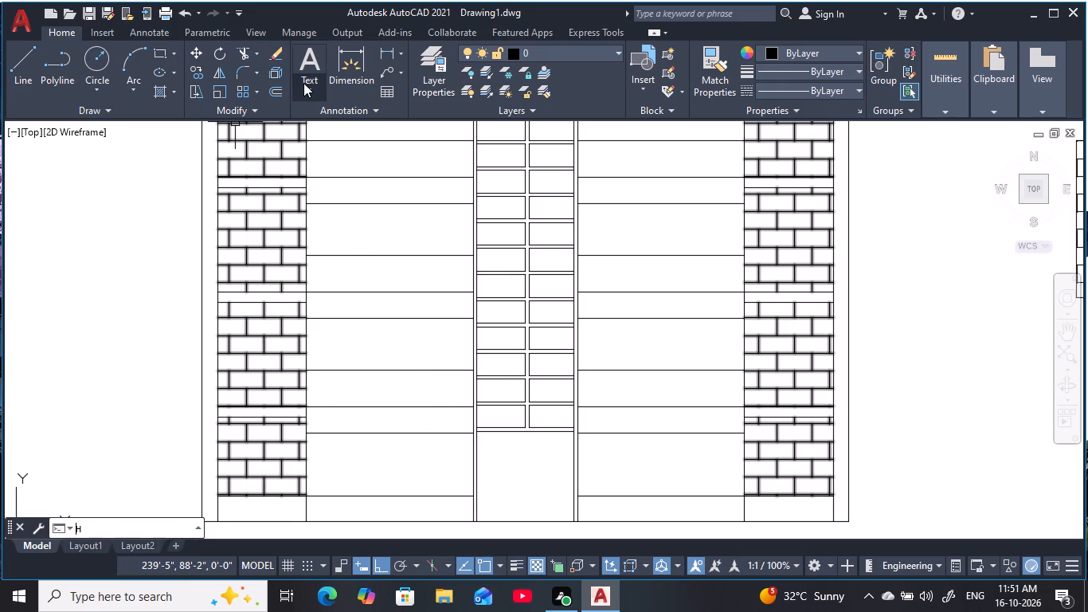
pyautogui.click(475, 75)
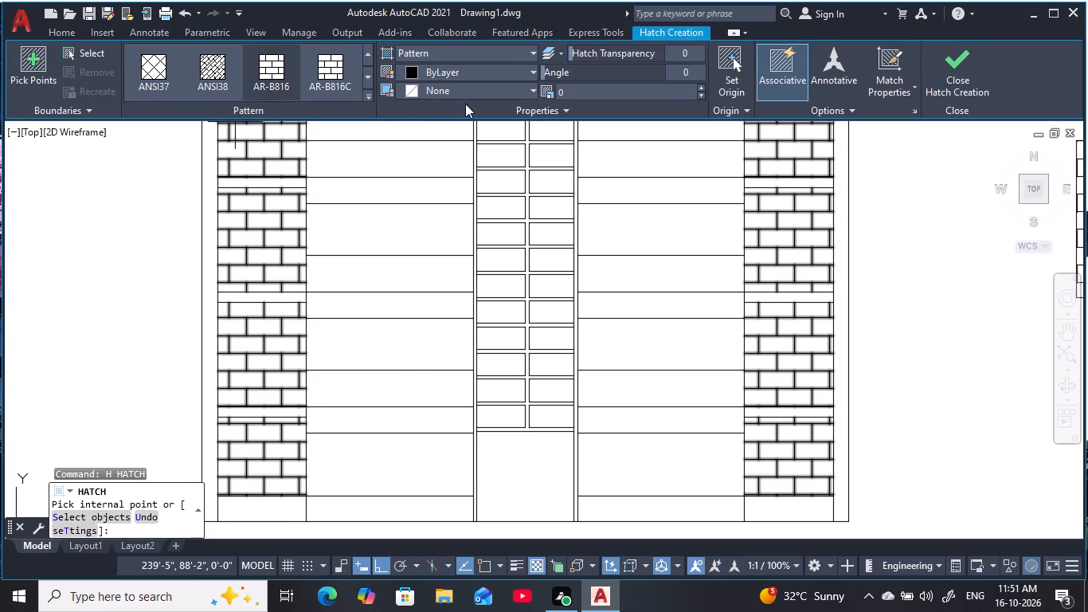
pyautogui.click(482, 73)
pyautogui.click(487, 63)
pyautogui.click(487, 57)
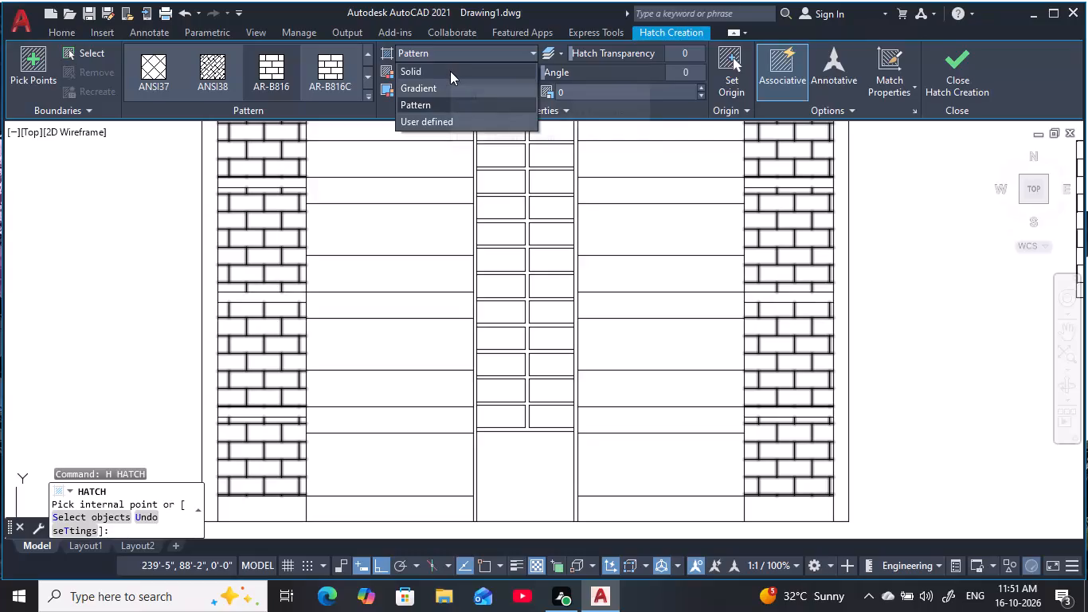
pyautogui.click(450, 71)
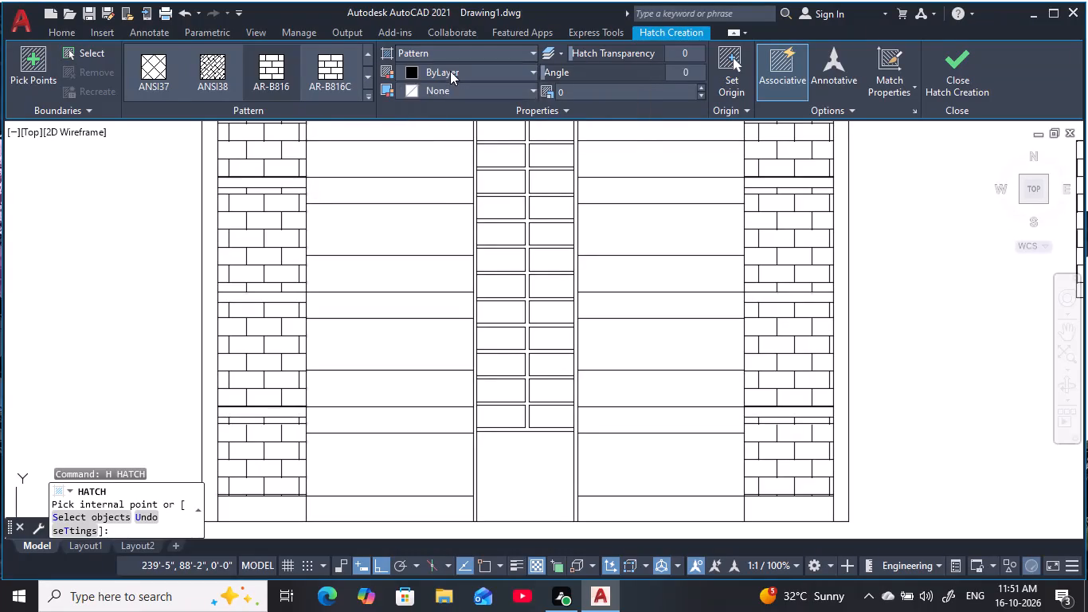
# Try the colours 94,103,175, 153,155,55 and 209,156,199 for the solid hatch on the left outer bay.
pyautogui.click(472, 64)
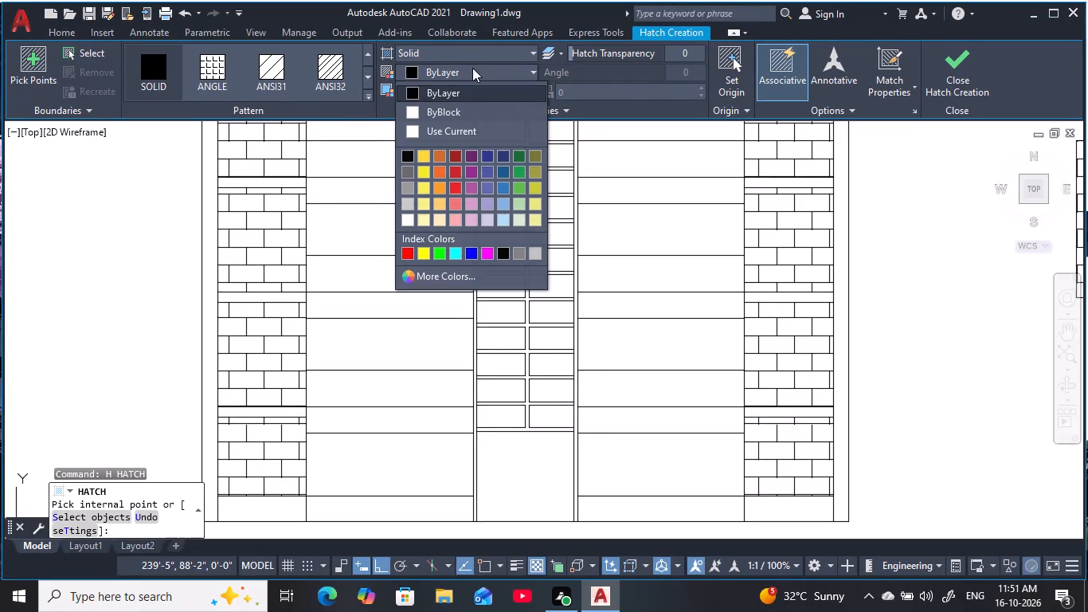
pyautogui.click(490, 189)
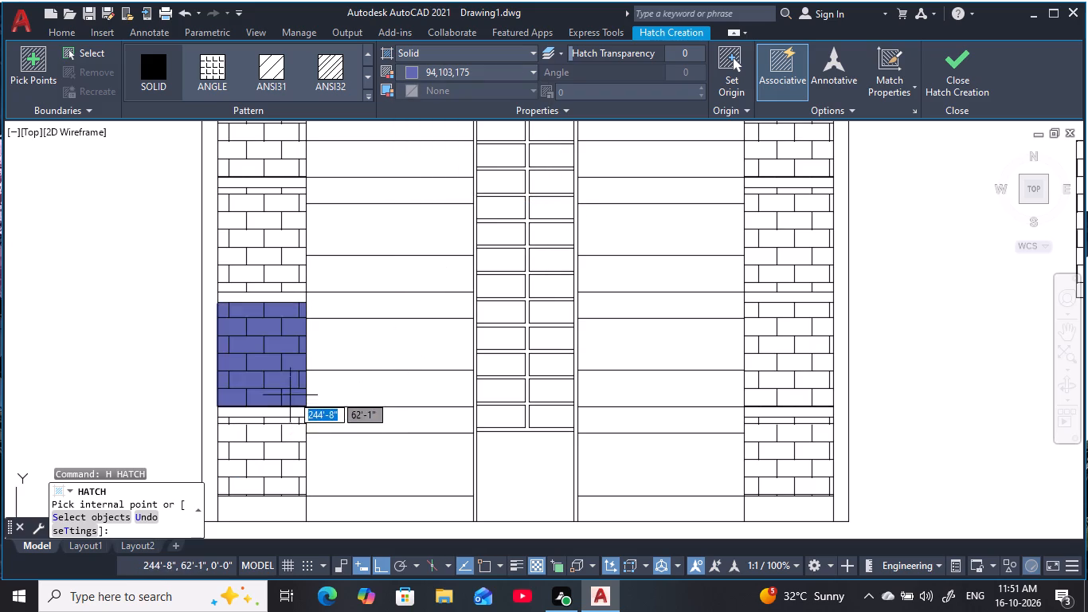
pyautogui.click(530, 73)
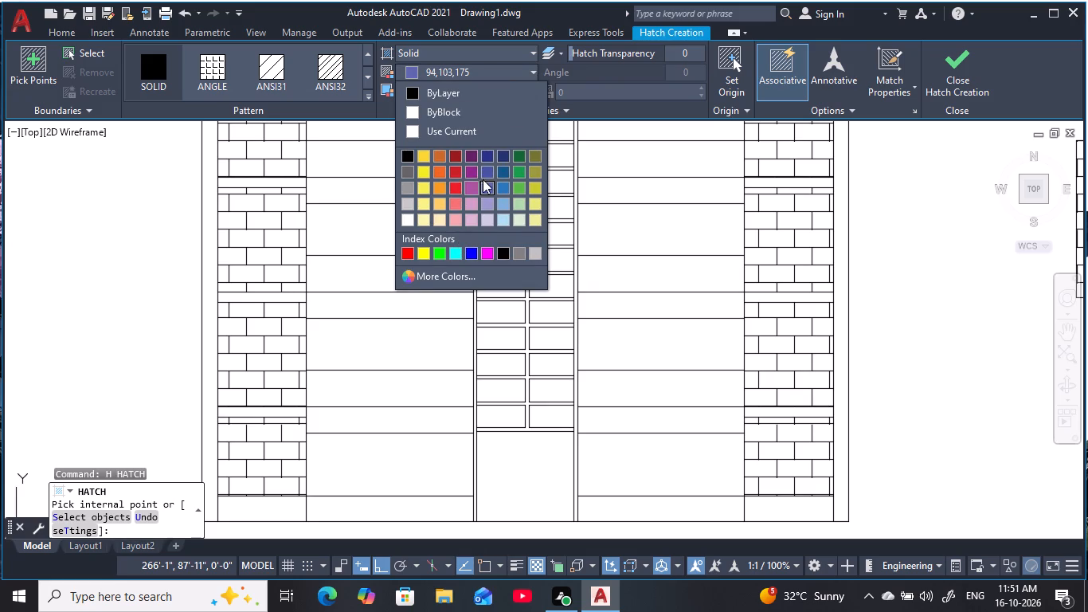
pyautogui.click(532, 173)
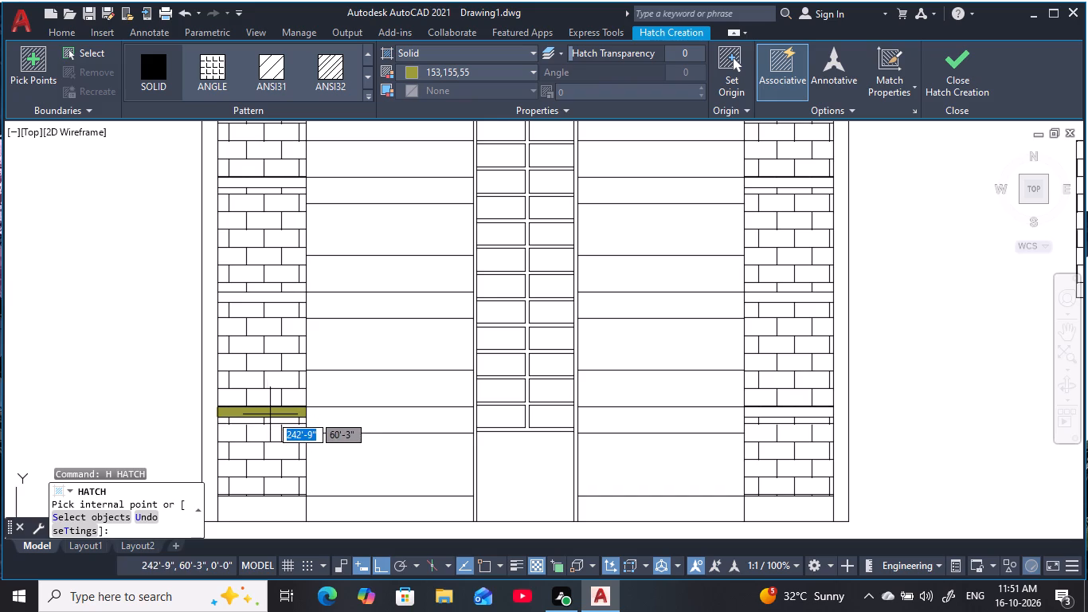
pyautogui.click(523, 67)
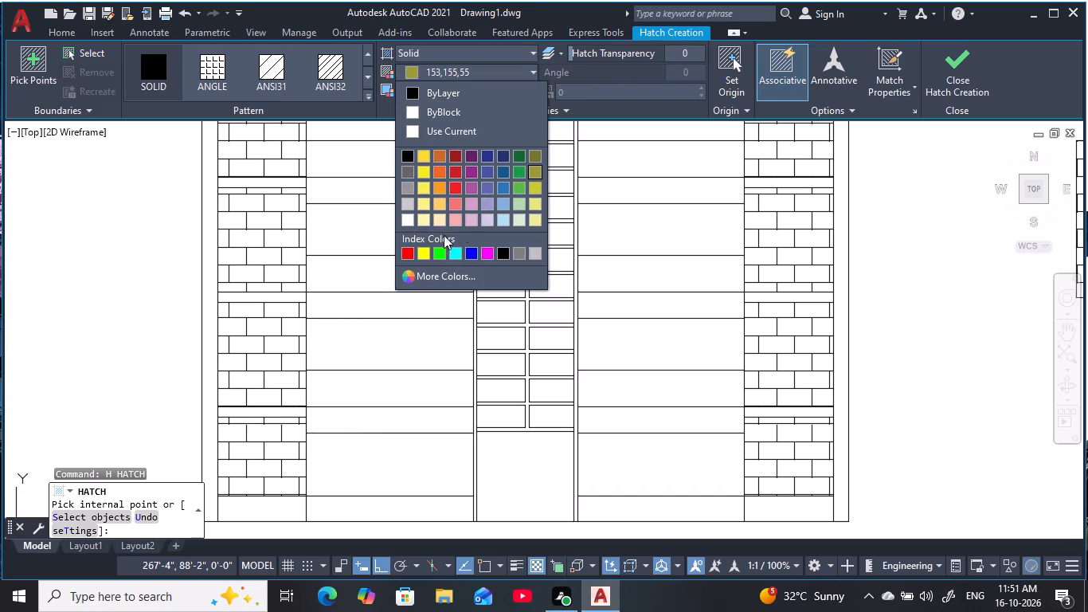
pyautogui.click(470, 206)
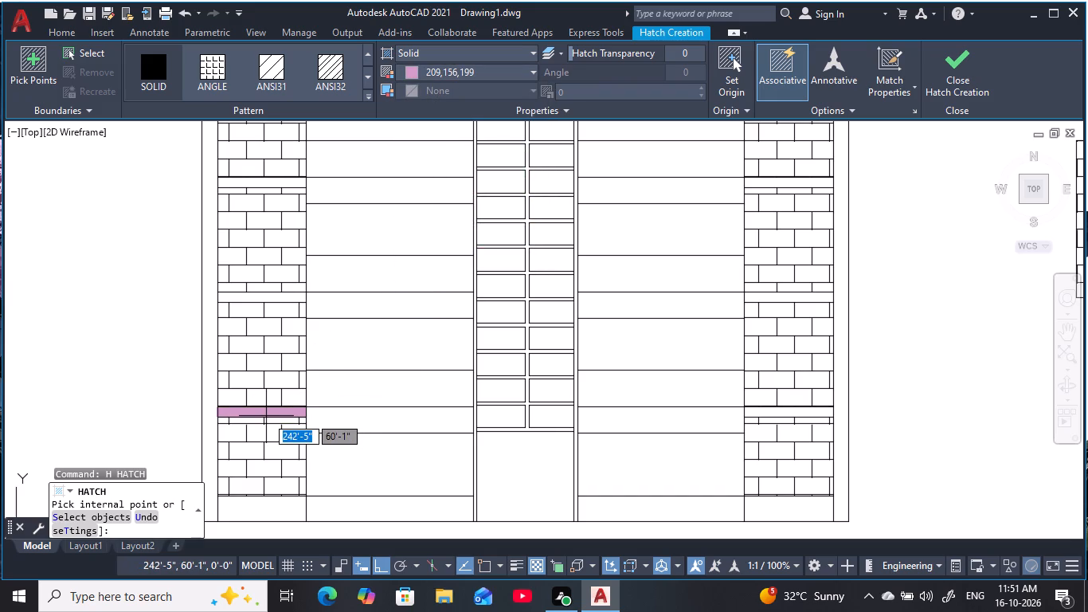
# Set the solid hatch colour to 247,171,174 and fill the four thin bands between the brick panels in each outer bay.
pyautogui.click(524, 66)
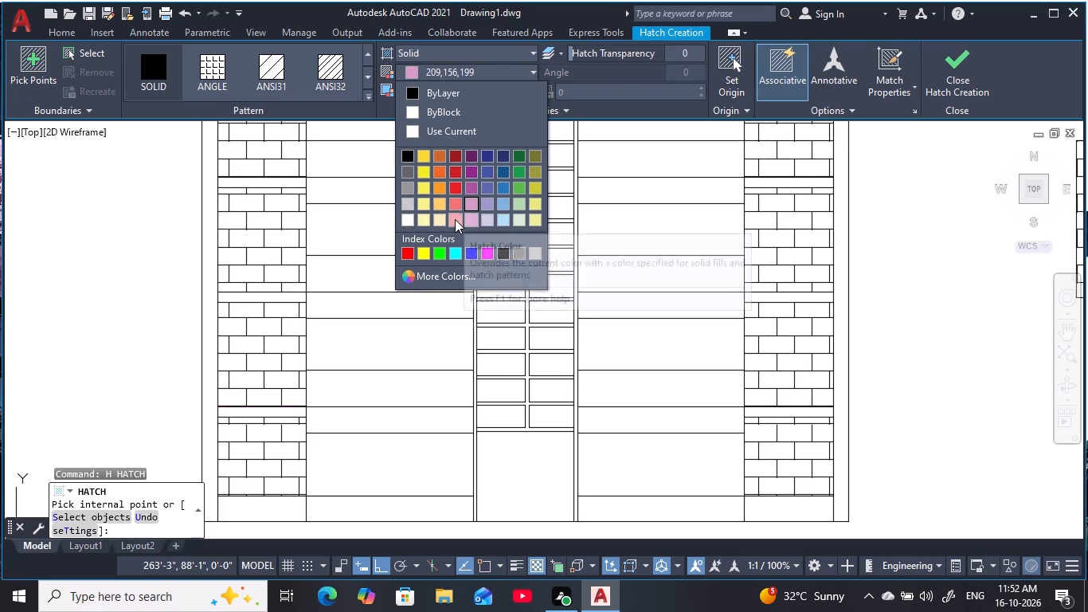
pyautogui.click(454, 219)
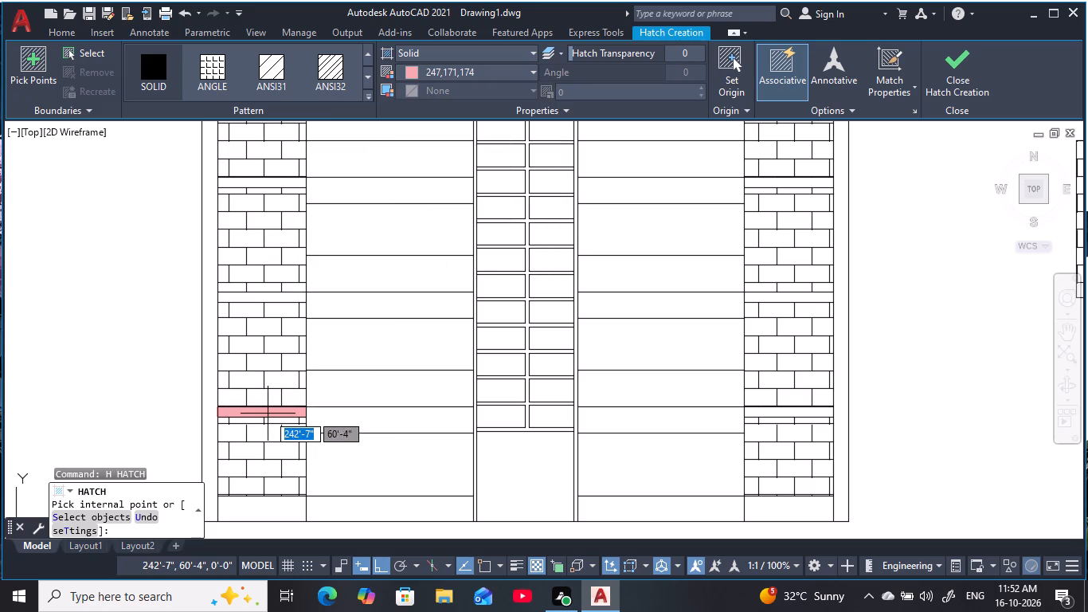
pyautogui.click(268, 414)
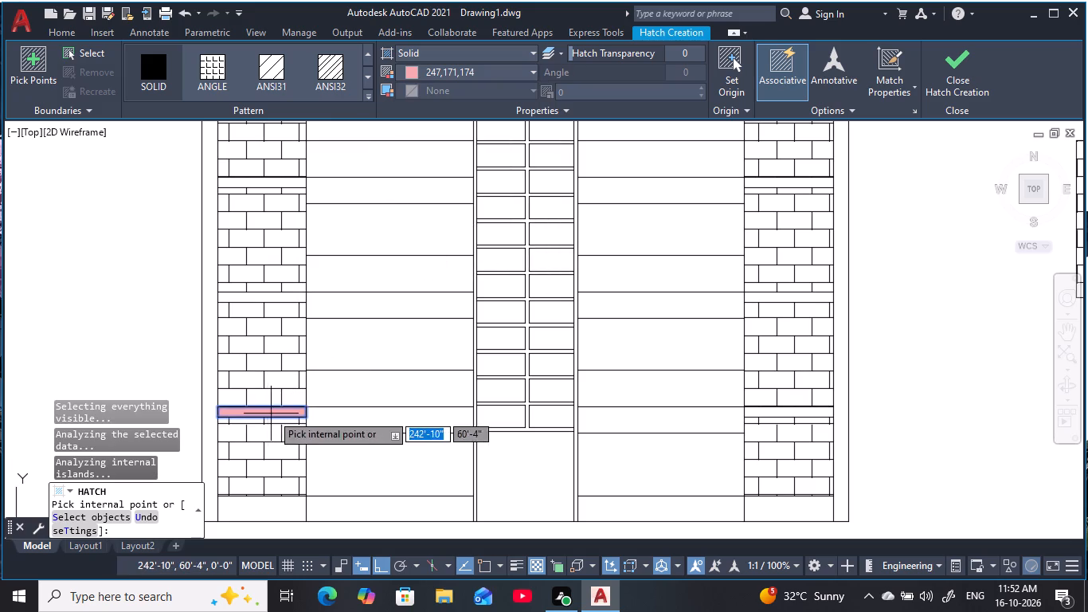
pyautogui.click(801, 413)
pyautogui.scroll(1, 809, 243)
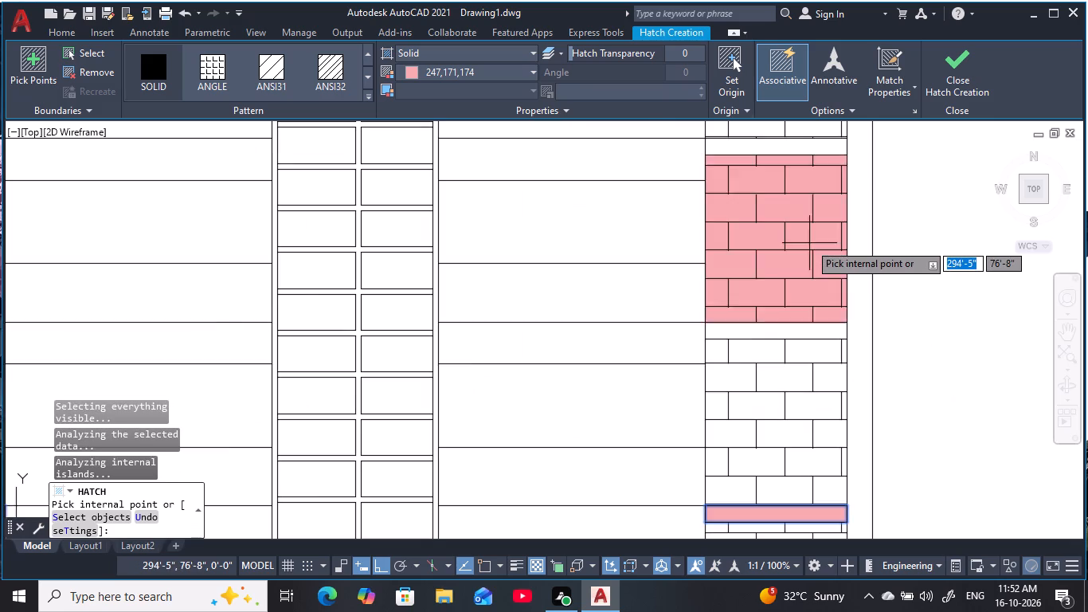
pyautogui.scroll(-2, 809, 243)
pyautogui.scroll(1, 798, 204)
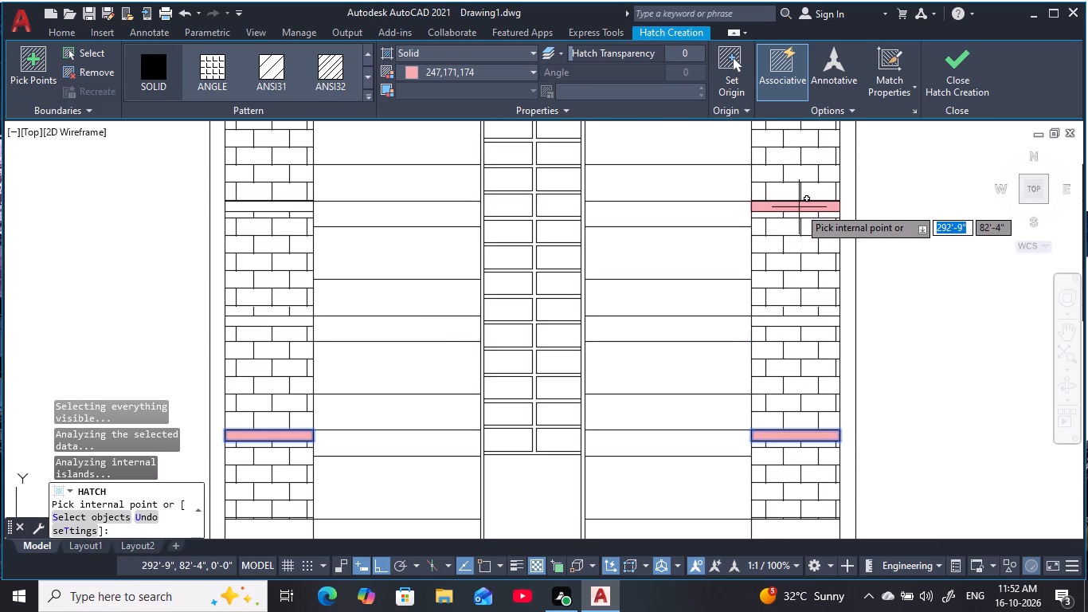
pyautogui.click(799, 207)
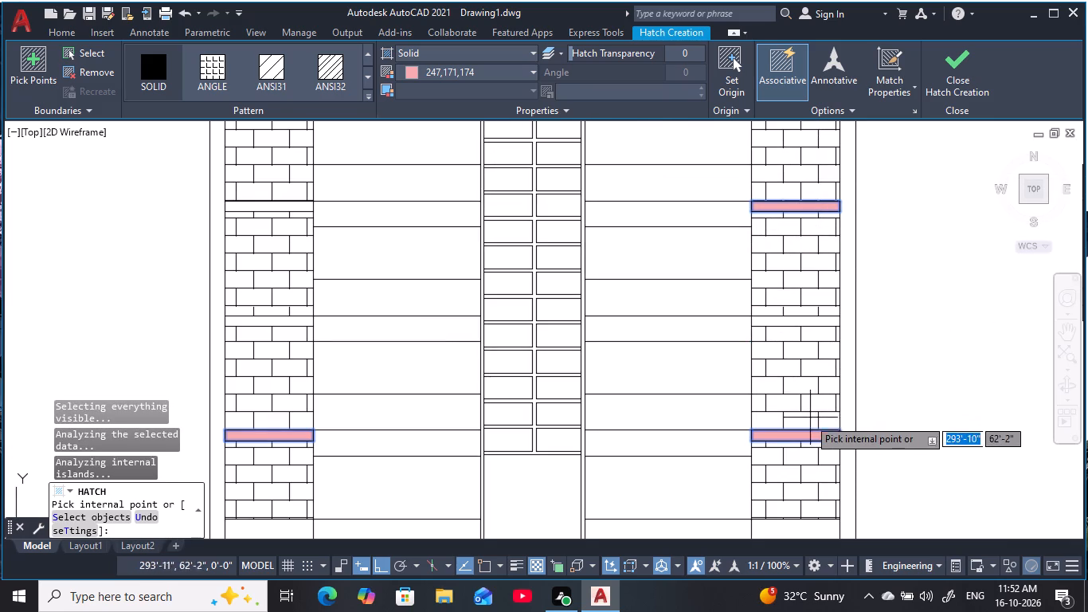
pyautogui.click(801, 324)
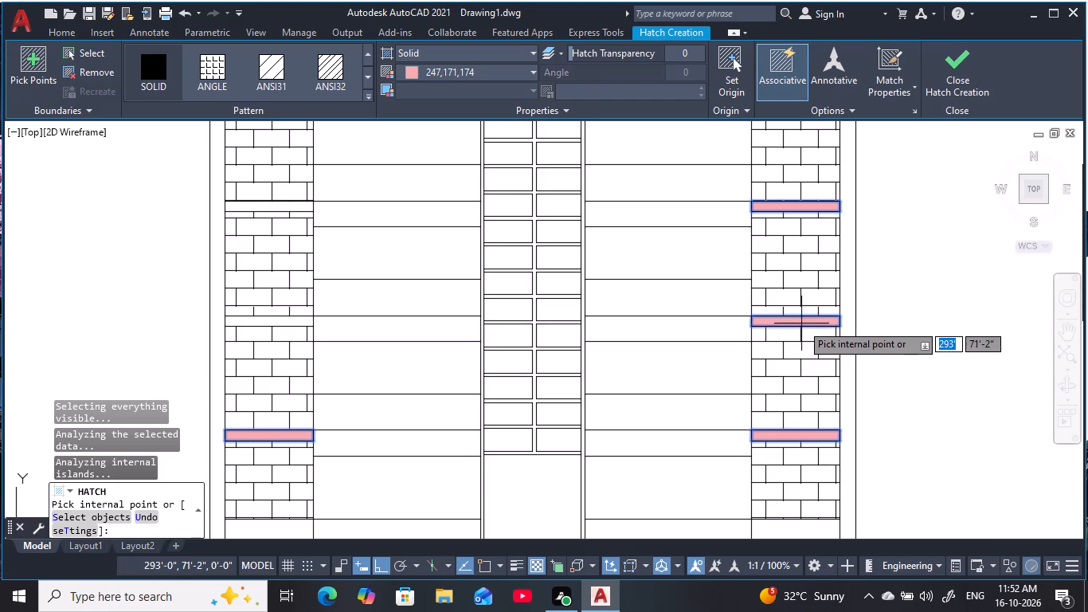
pyautogui.click(295, 323)
pyautogui.moveTo(385, 265); pyautogui.dragTo(424, 328, button='middle')
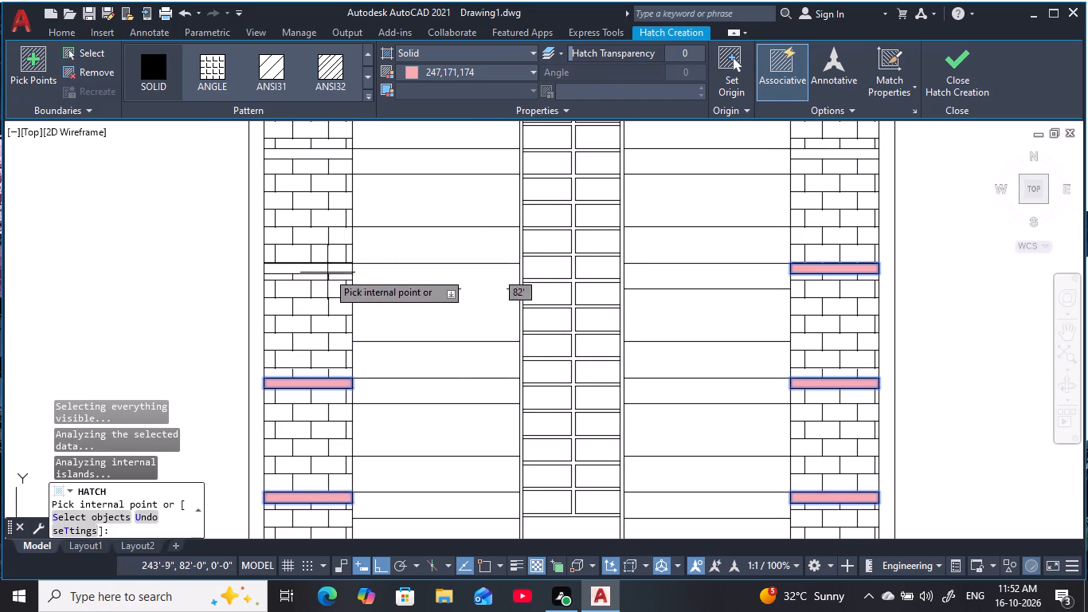
pyautogui.click(327, 271)
pyautogui.moveTo(375, 261); pyautogui.dragTo(319, 368, button='middle')
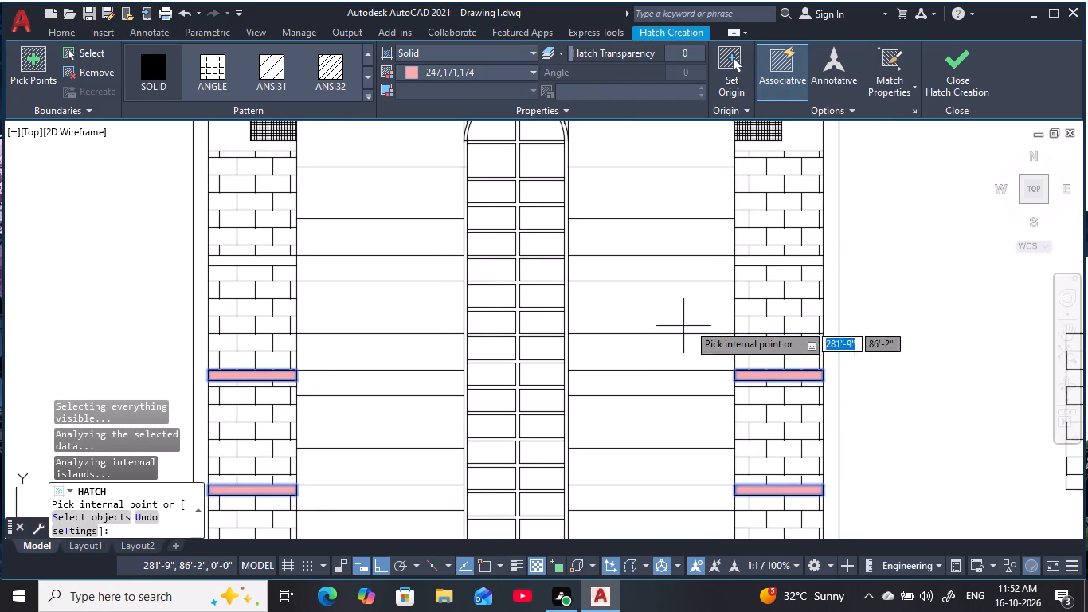
pyautogui.click(795, 264)
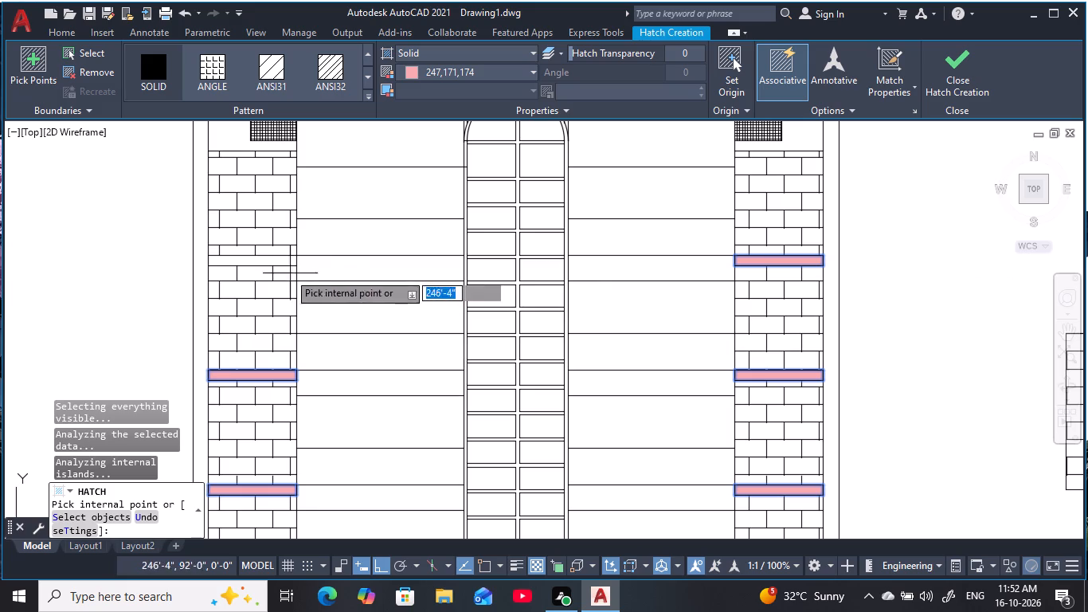
pyautogui.click(273, 261)
# Fill the L-shaped areas around the two hatched corner rectangles with the same solid pink, and finish the hatch.
pyautogui.moveTo(354, 255); pyautogui.dragTo(393, 335, button='middle')
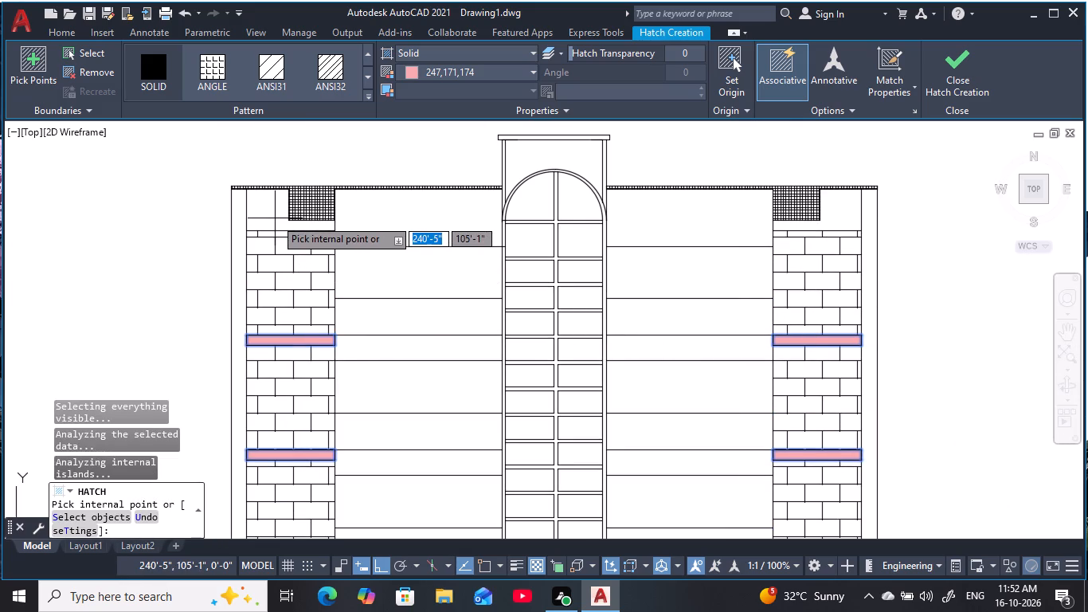
pyautogui.click(275, 218)
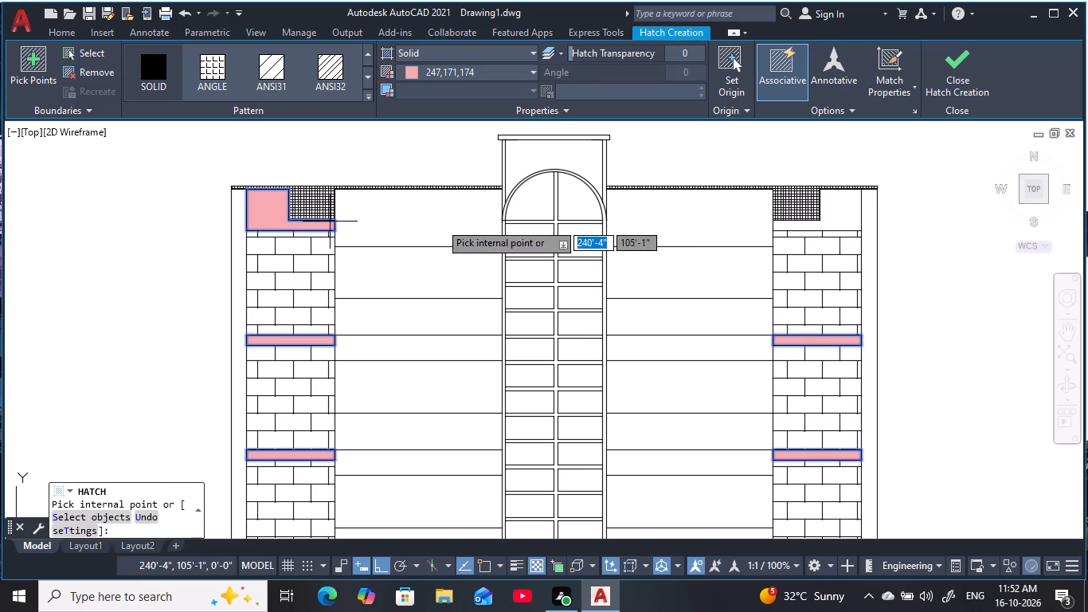
pyautogui.click(847, 218)
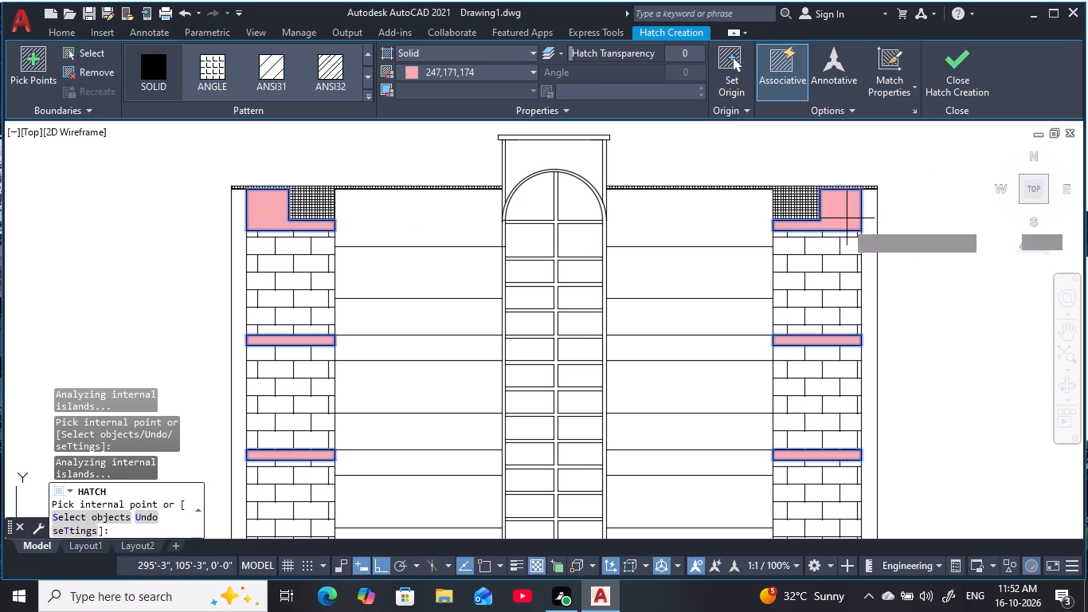
pyautogui.press('Escape')
pyautogui.scroll(-1, 664, 403)
pyautogui.press('Escape')
pyautogui.moveTo(666, 398); pyautogui.dragTo(674, 292, button='middle')
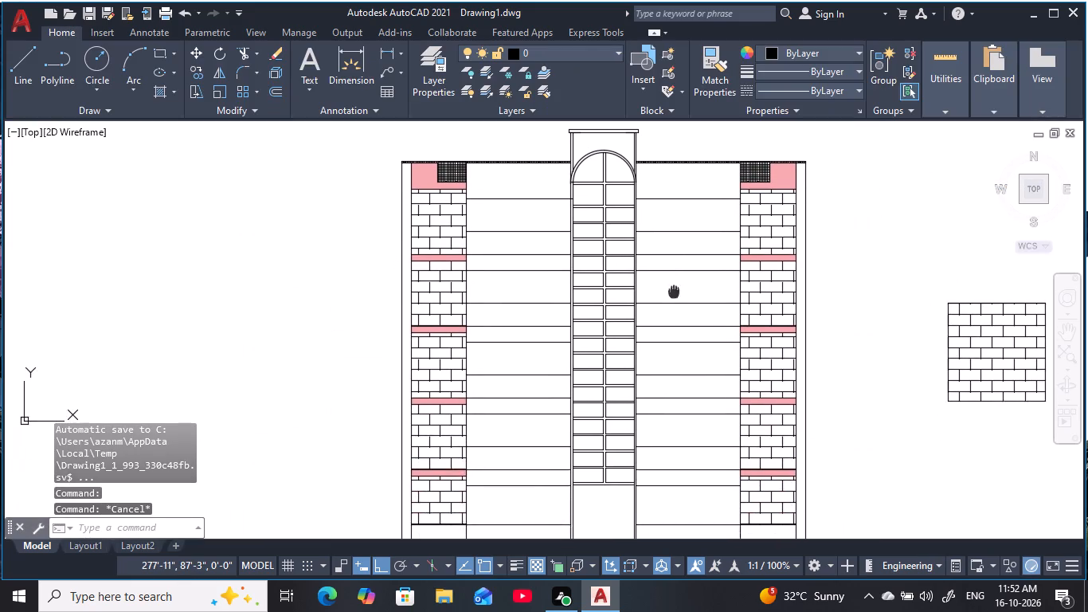
pyautogui.moveTo(674, 292); pyautogui.dragTo(661, 229, button='middle')
pyautogui.press('Escape')
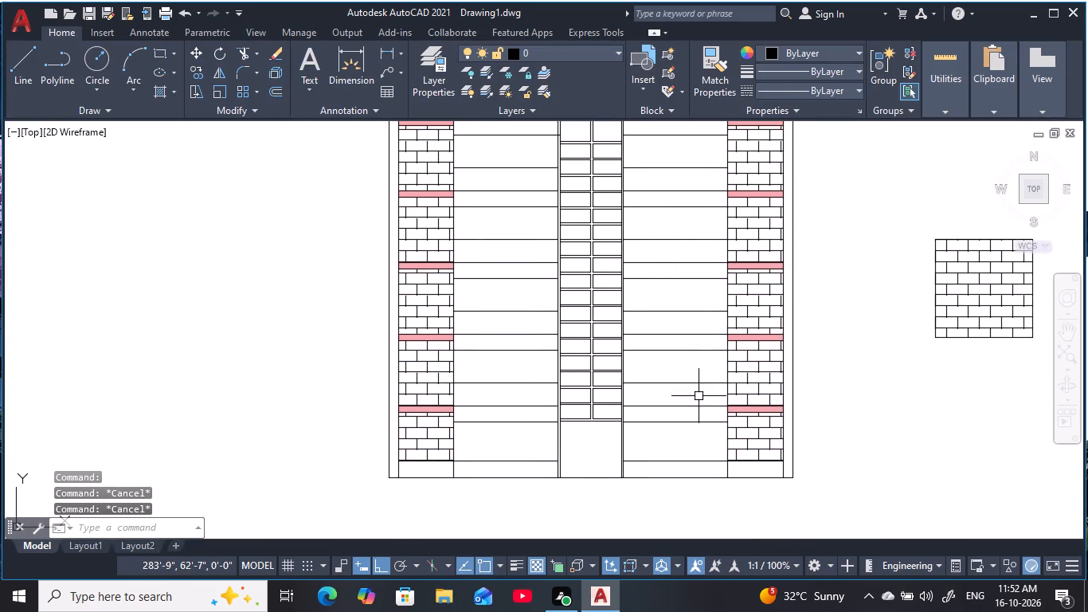
pyautogui.press('Escape')
pyautogui.press('Escape')
pyautogui.press('Escape')
pyautogui.press('Escape')
pyautogui.press('Escape')
pyautogui.press('Escape')
pyautogui.press('Escape')
pyautogui.press('Escape')
pyautogui.press('Escape')
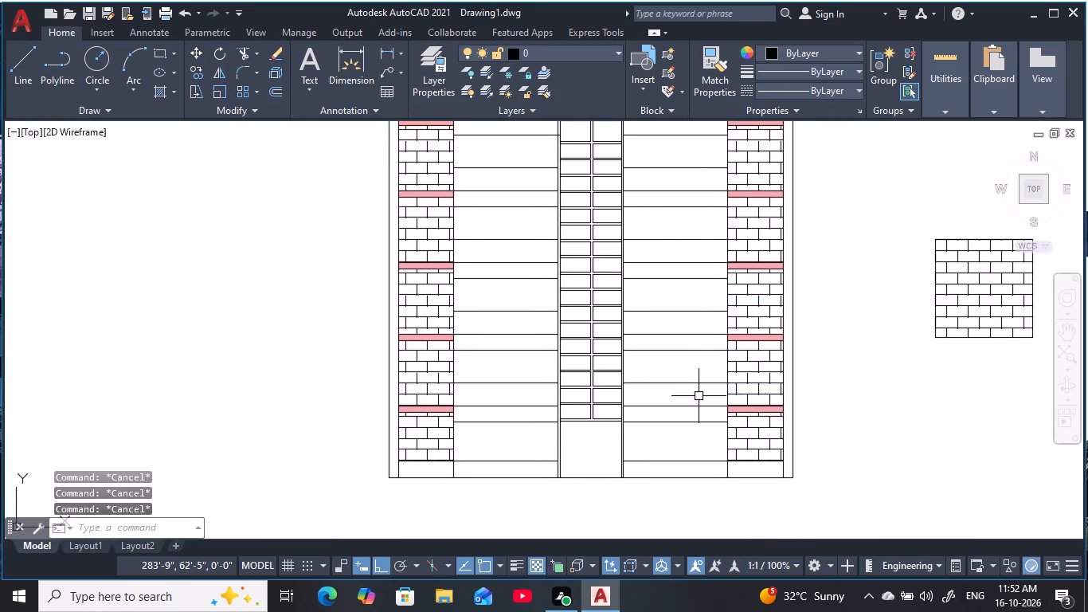
# Start a new solid hatch in 247,171,174 and fill the four floor bands in each inner bay beside the central arched strip.
pyautogui.moveTo(672, 414); pyautogui.dragTo(665, 437, button='middle')
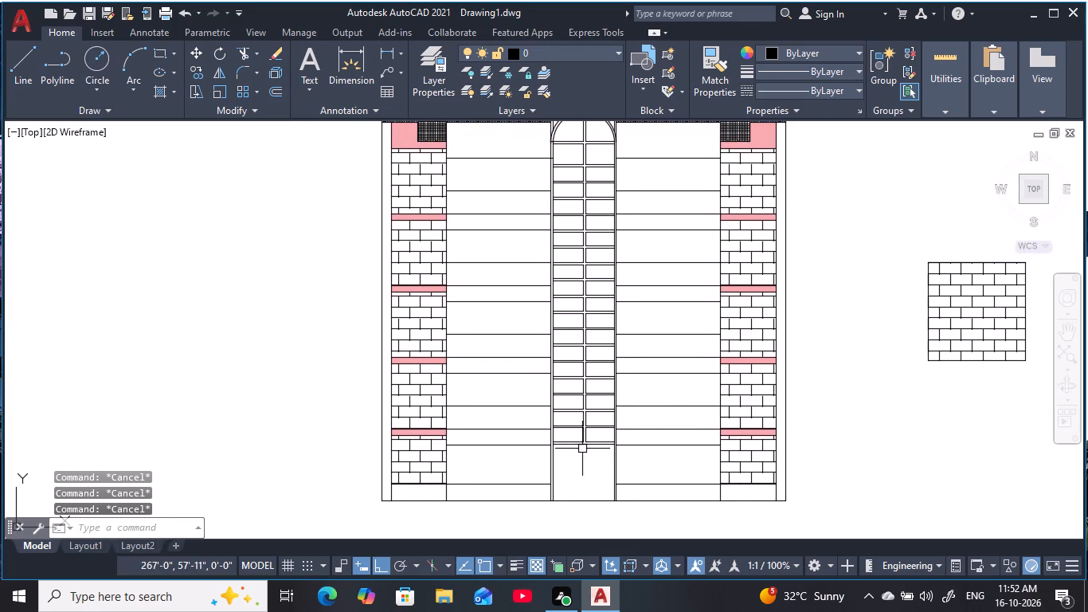
pyautogui.press('space')
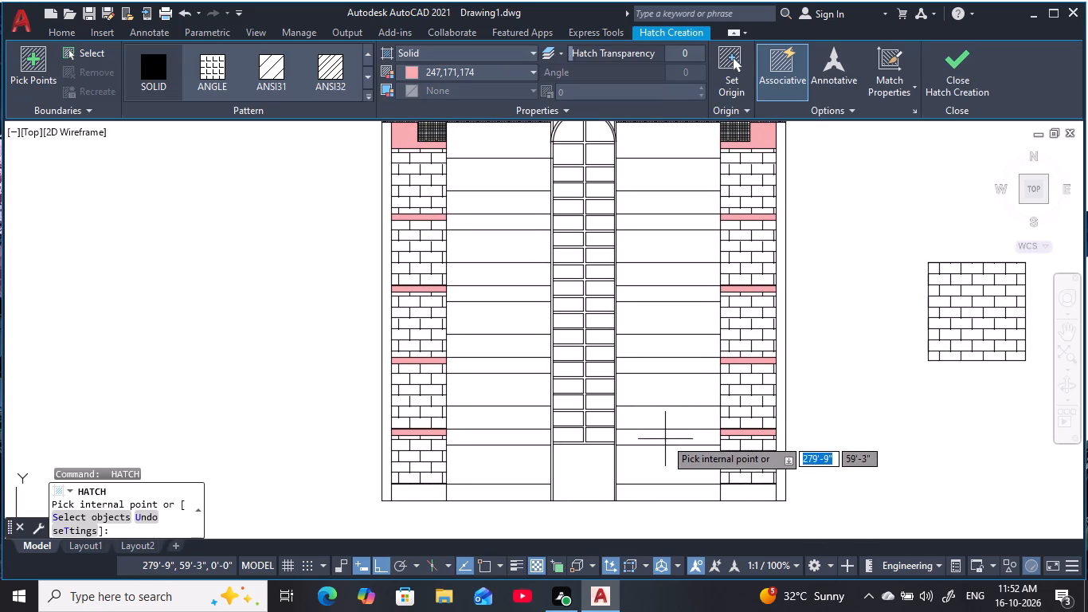
pyautogui.click(666, 437)
pyautogui.click(506, 441)
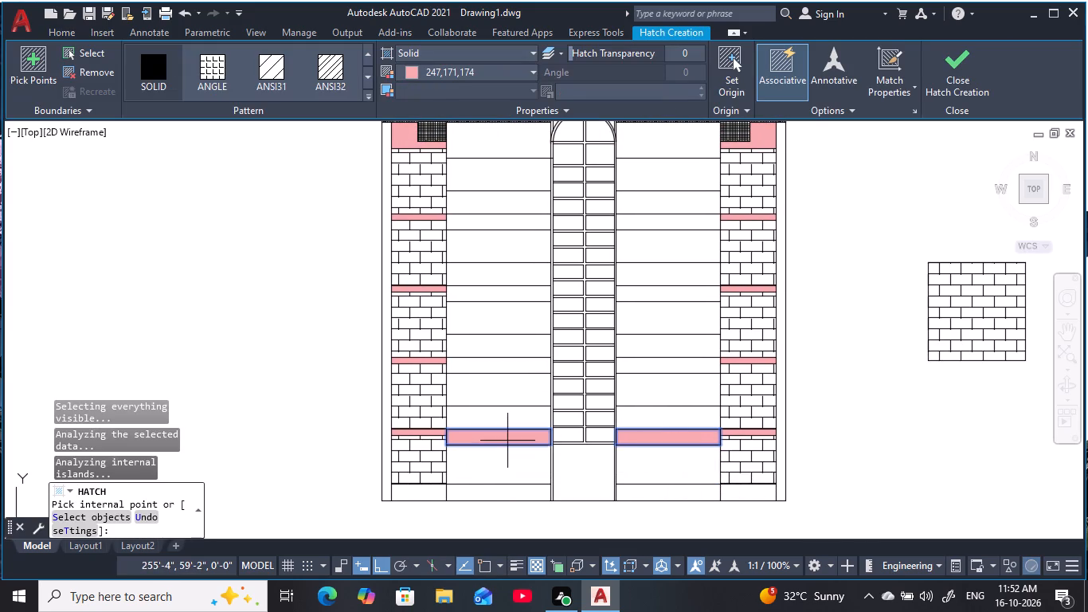
pyautogui.click(669, 364)
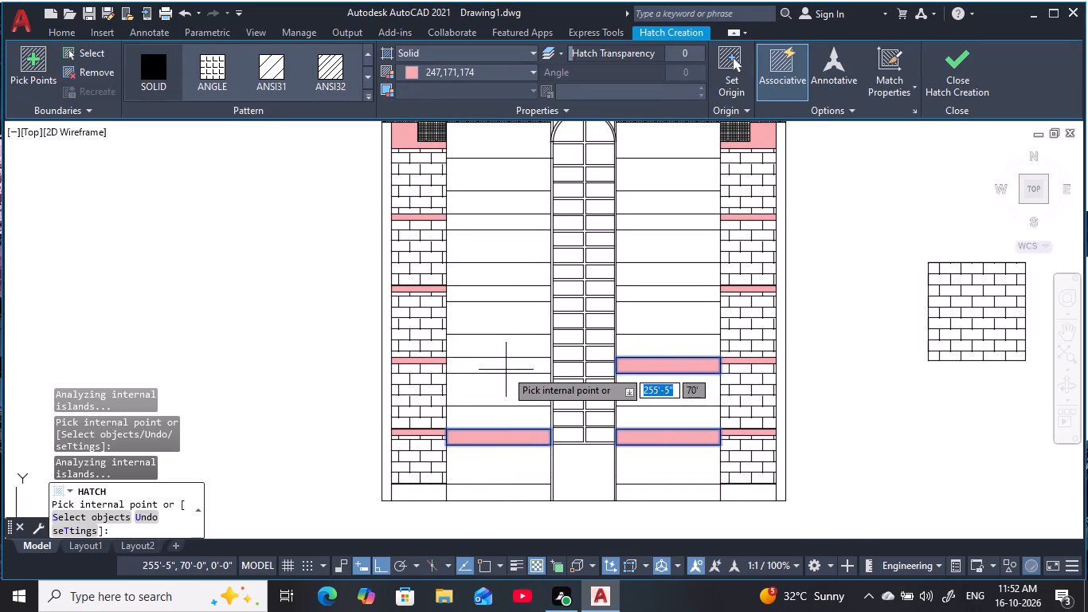
pyautogui.click(506, 370)
pyautogui.click(652, 300)
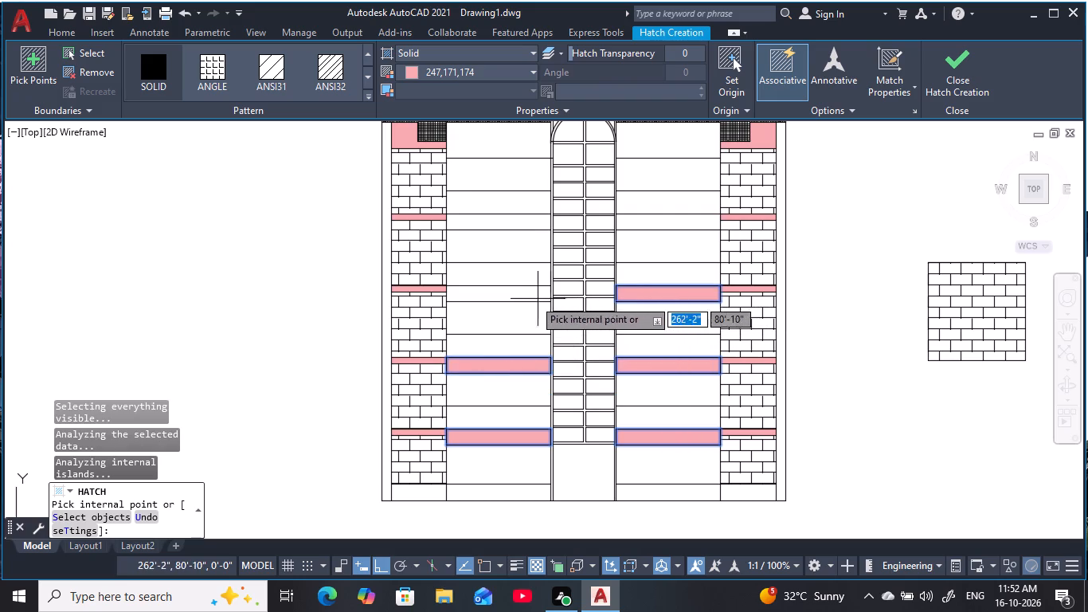
pyautogui.click(516, 297)
pyautogui.moveTo(521, 308); pyautogui.dragTo(512, 362, button='middle')
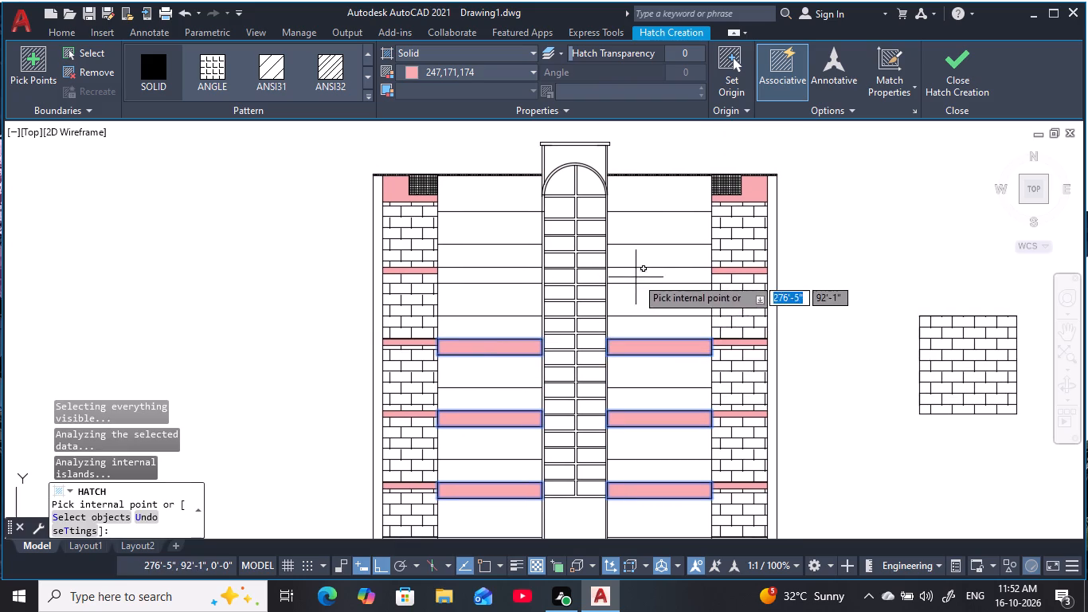
pyautogui.click(636, 277)
pyautogui.click(522, 282)
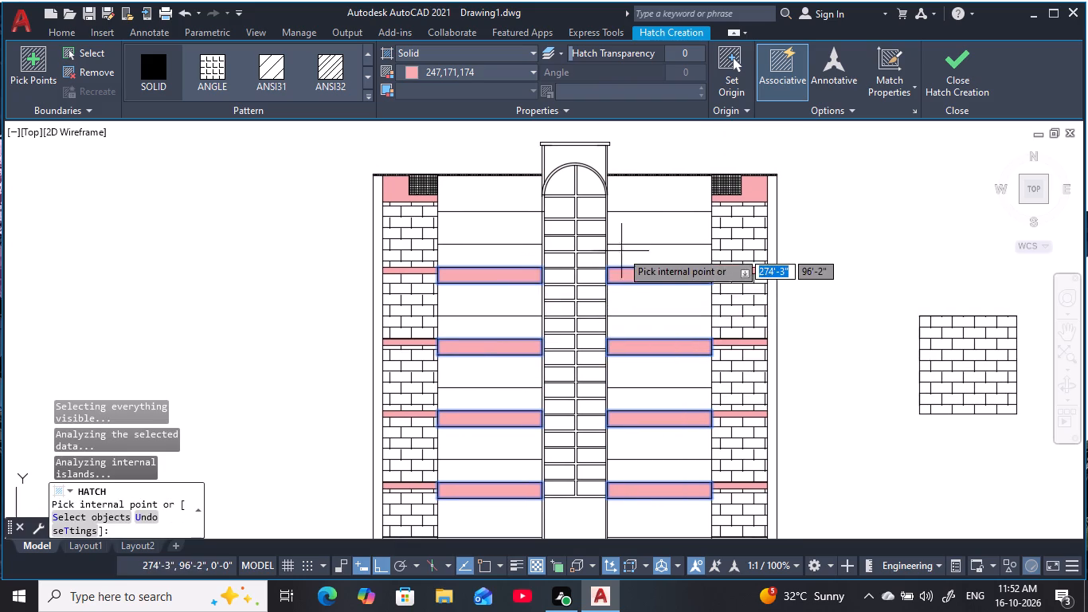
# Fill the top panel under the roof line in both inner bays with the same solid pink, and finish the hatch.
pyautogui.click(655, 205)
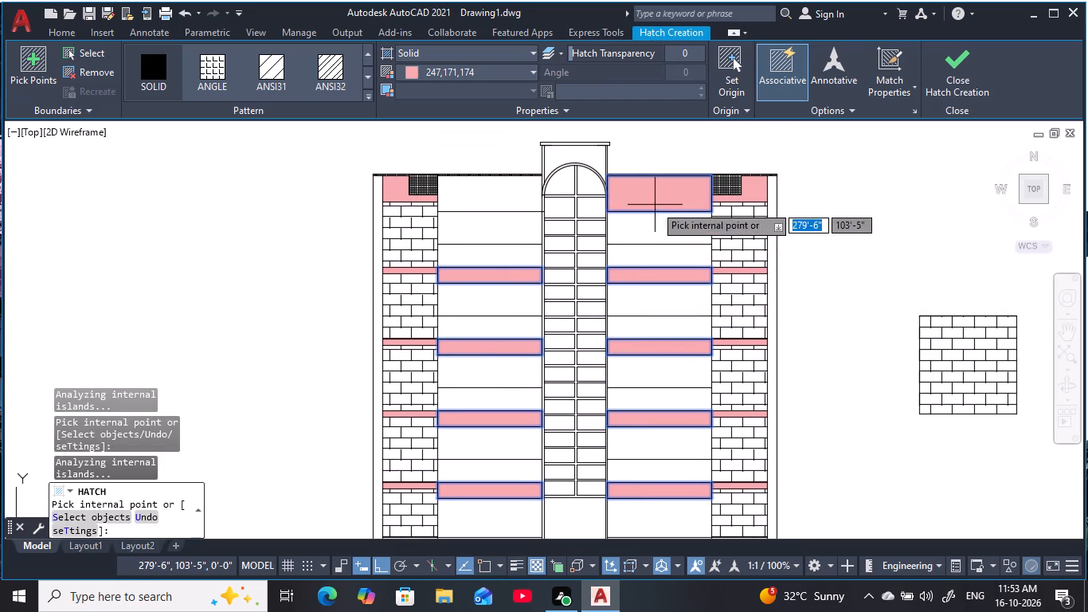
pyautogui.click(503, 205)
pyautogui.press('Escape')
pyautogui.press('Escape')
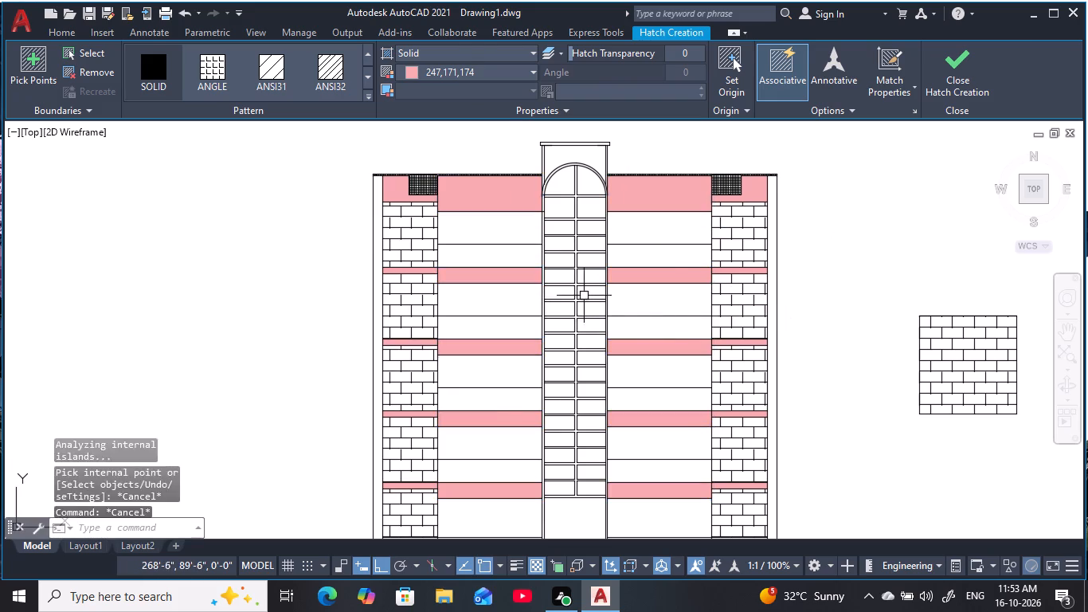
pyautogui.press('Escape')
pyautogui.press('Escape')
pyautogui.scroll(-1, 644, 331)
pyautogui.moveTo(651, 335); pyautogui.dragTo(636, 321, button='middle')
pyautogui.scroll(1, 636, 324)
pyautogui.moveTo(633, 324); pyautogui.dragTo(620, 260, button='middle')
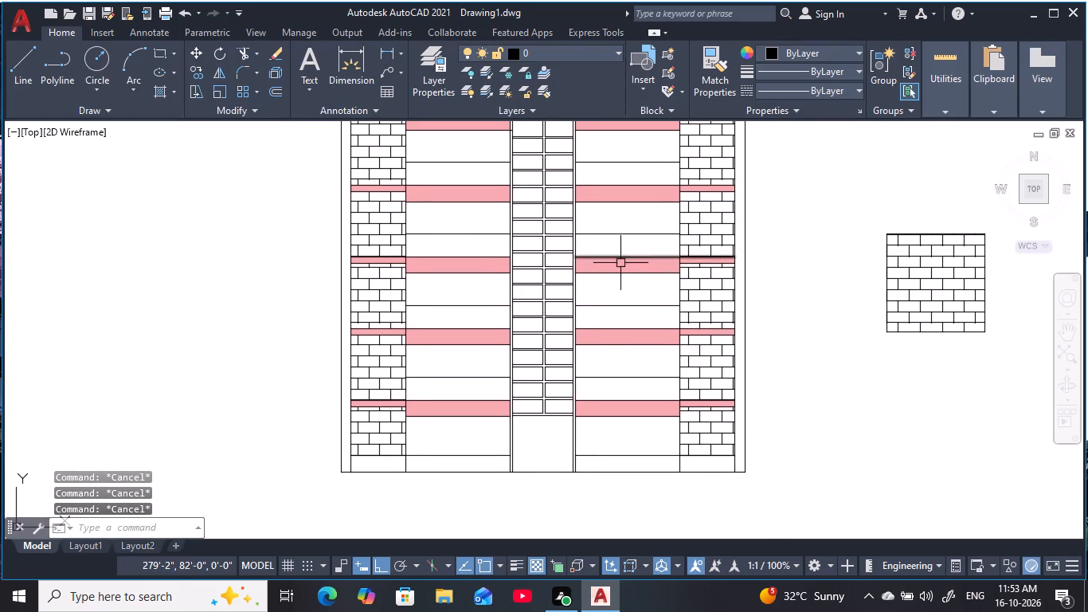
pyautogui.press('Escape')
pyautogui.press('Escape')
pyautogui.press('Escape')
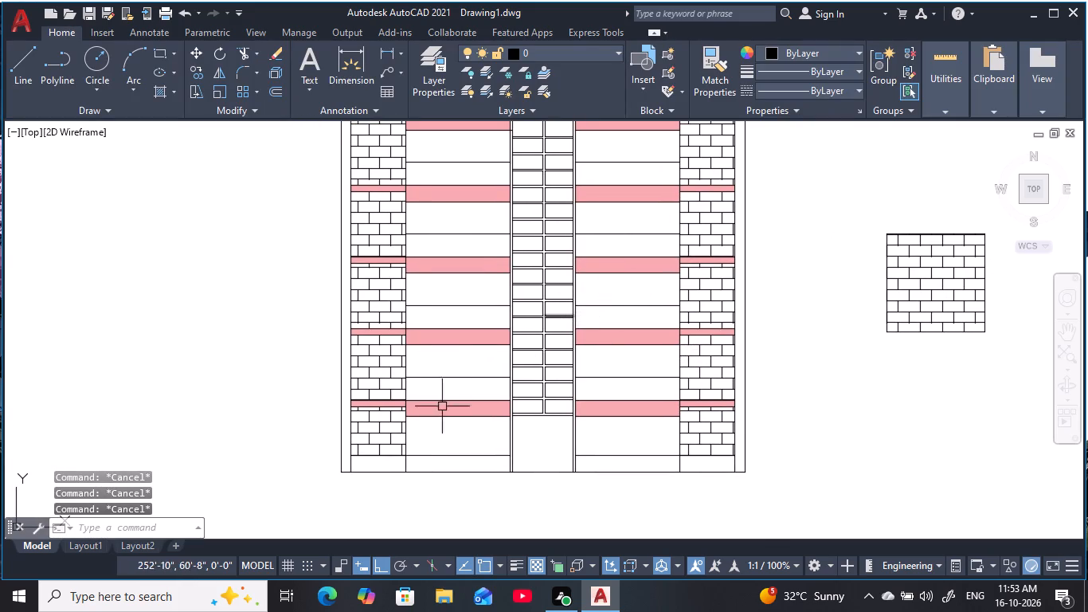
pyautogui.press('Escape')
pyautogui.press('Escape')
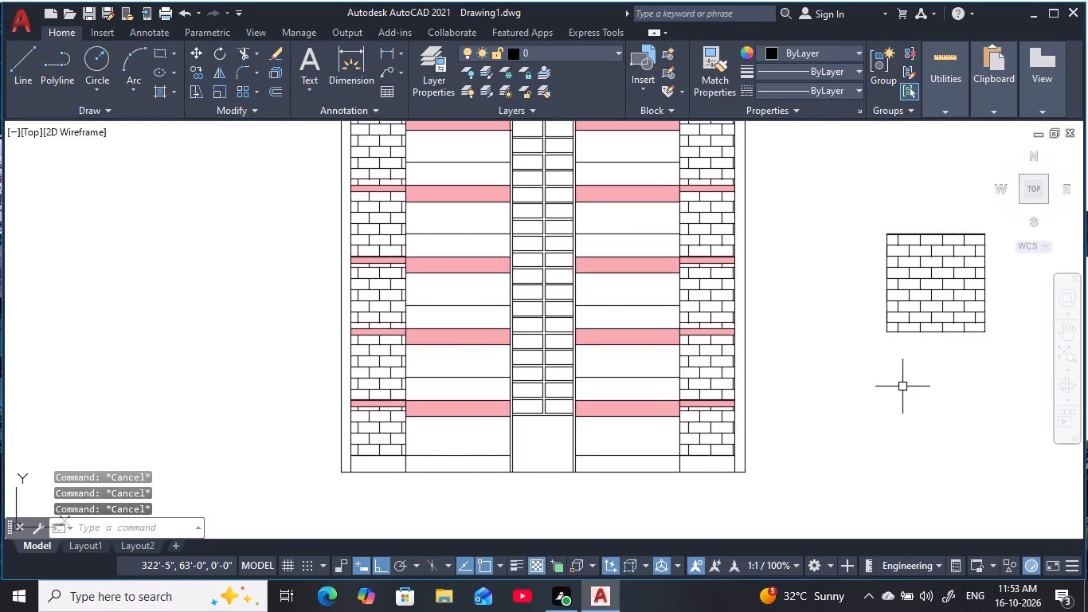
# Start a new hatch, try the AR-BRELM pattern on the left inner bay, and switch to AR-PARQ1 in Blue.
pyautogui.write('H')
pyautogui.press('space')
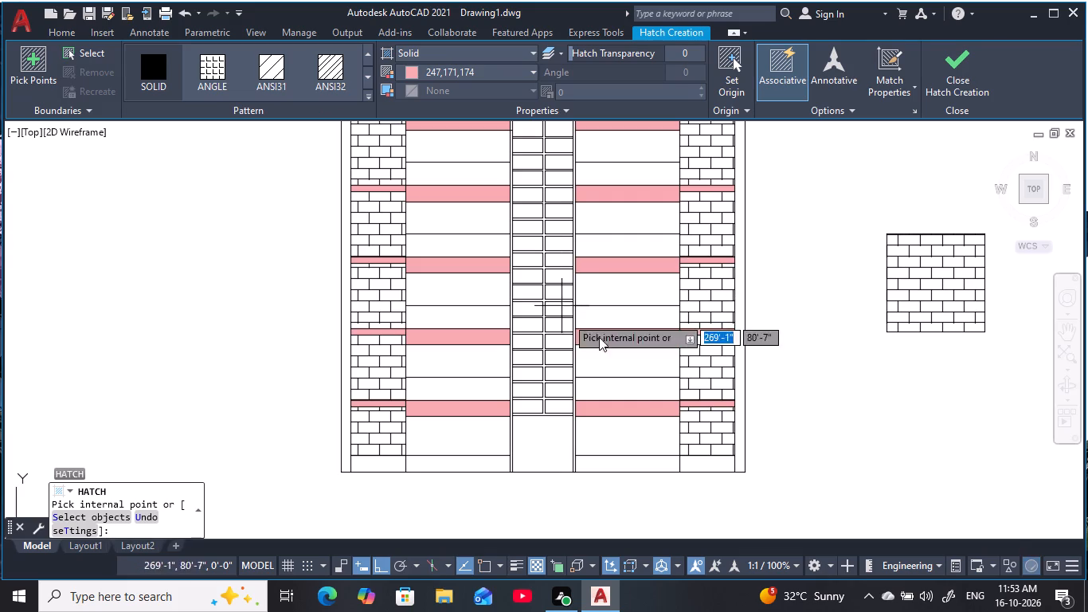
pyautogui.click(366, 98)
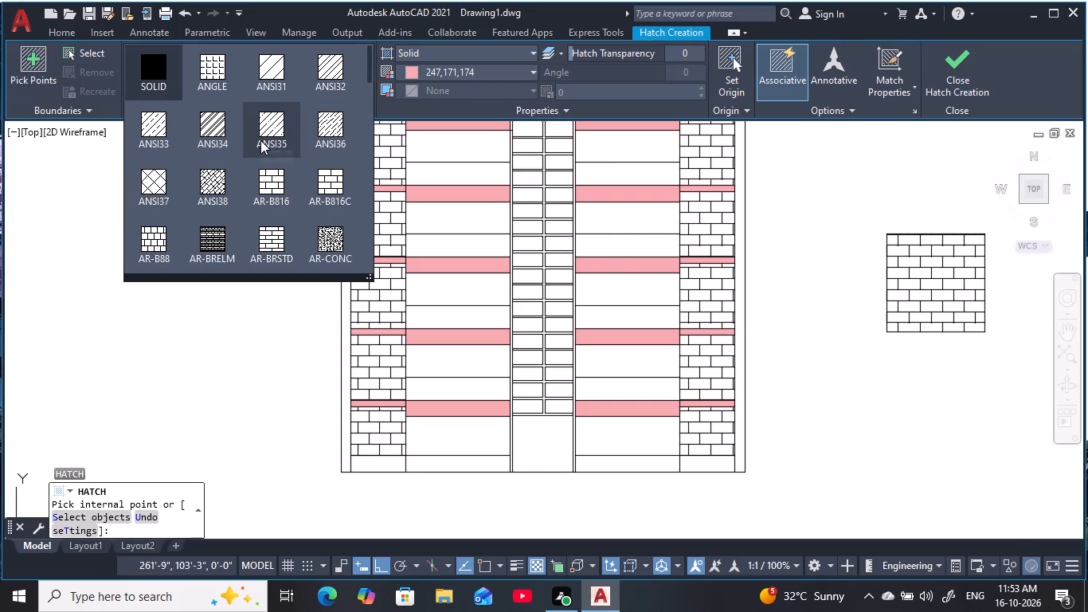
pyautogui.click(225, 237)
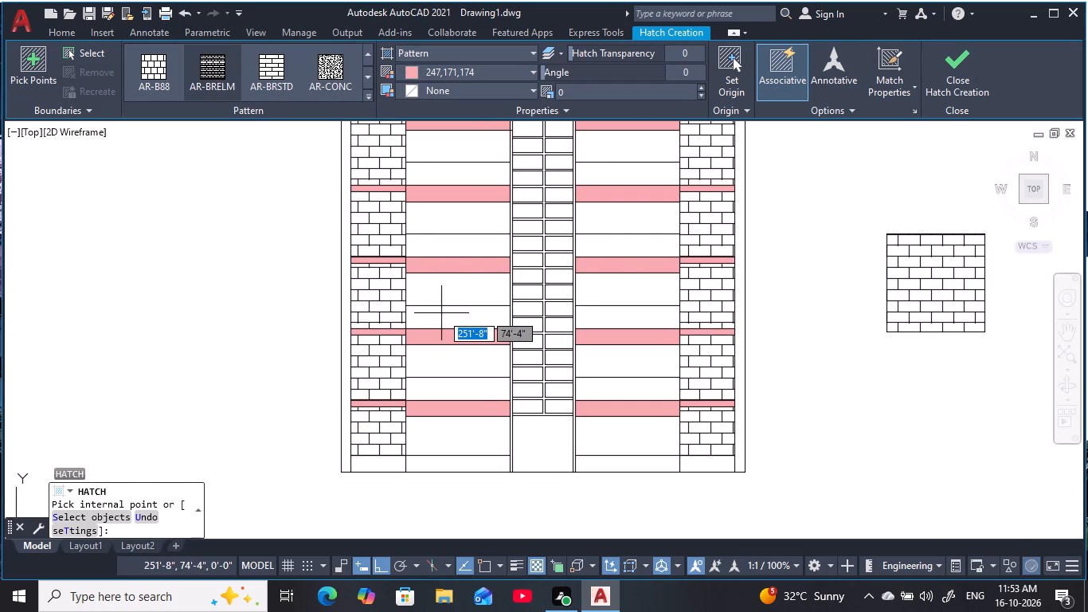
pyautogui.scroll(2, 443, 315)
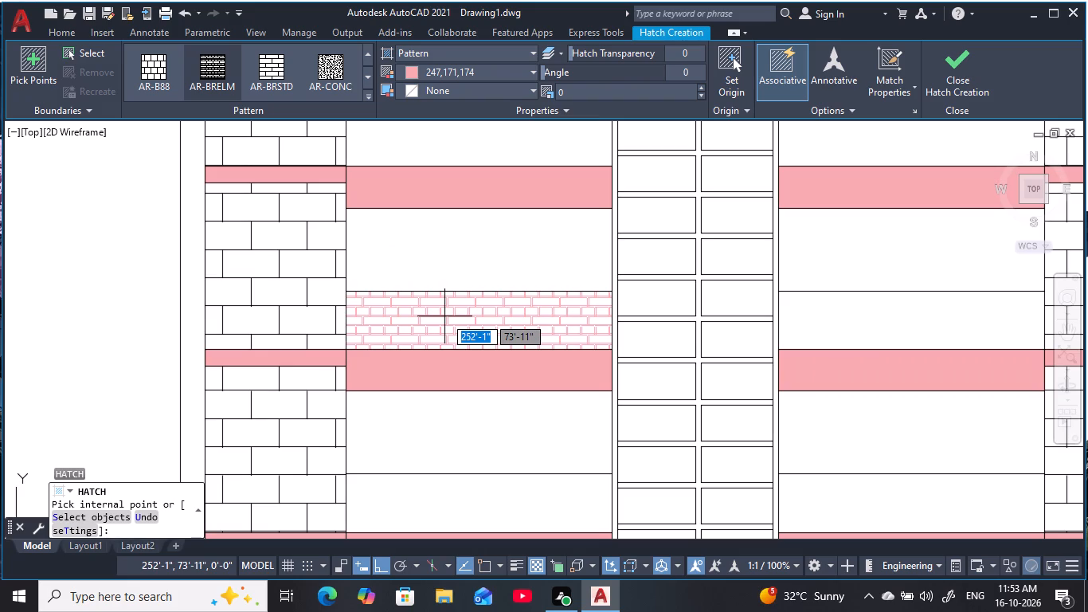
pyautogui.scroll(2, 484, 320)
pyautogui.scroll(-1, 484, 321)
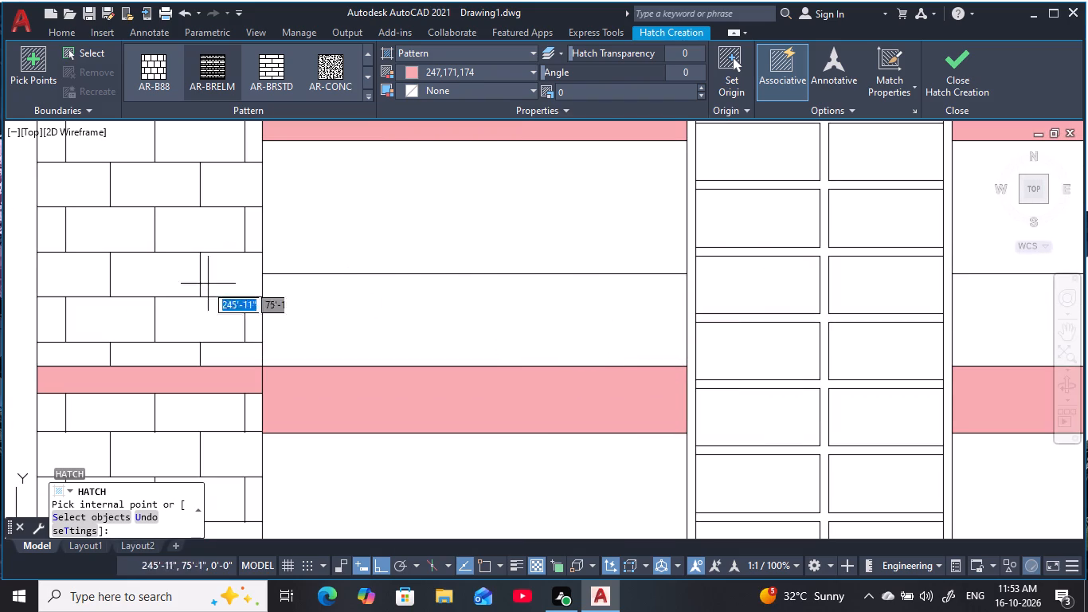
pyautogui.click(366, 96)
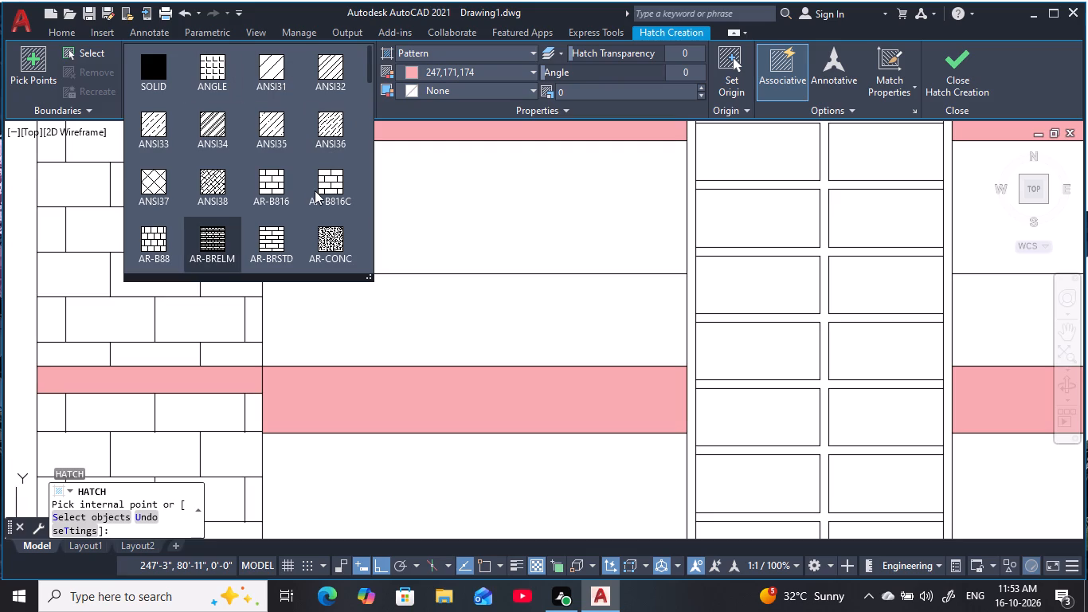
pyautogui.scroll(3, 315, 190)
pyautogui.scroll(-1, 313, 192)
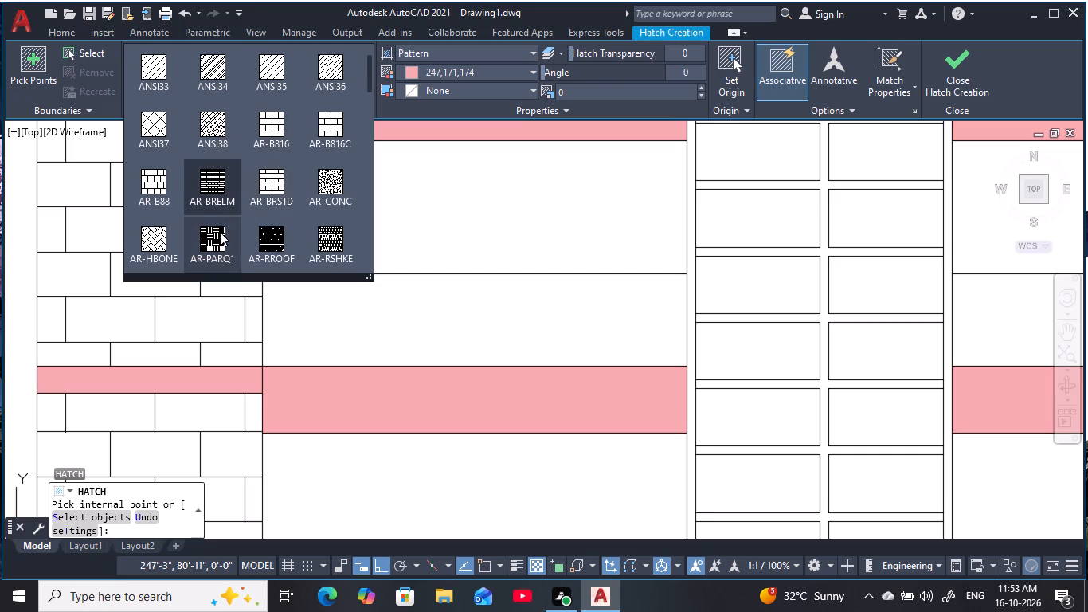
pyautogui.click(219, 232)
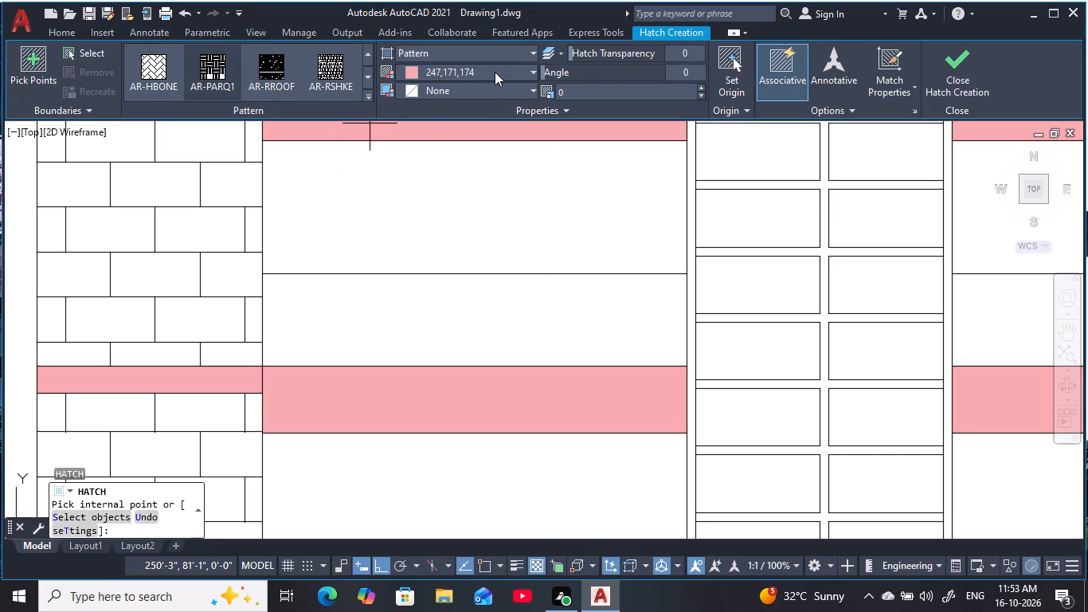
pyautogui.click(495, 72)
pyautogui.click(471, 253)
# Hatch the narrow panels directly above the upper two pink floor bands in both inner bays with blue AR-PARQ1.
pyautogui.scroll(-1, 472, 253)
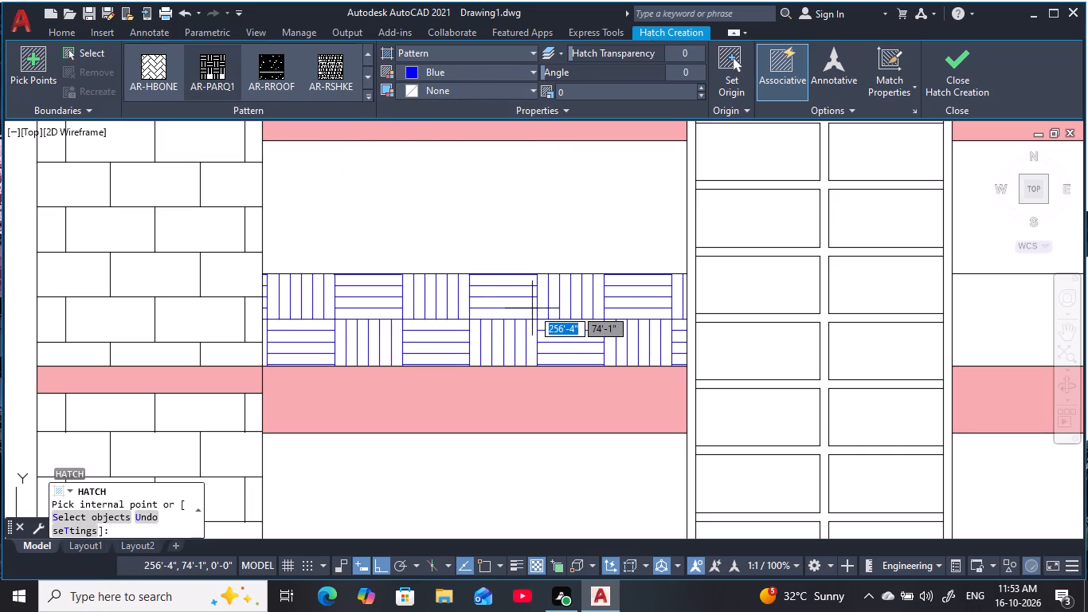
pyautogui.scroll(-1, 552, 311)
pyautogui.moveTo(552, 312); pyautogui.dragTo(506, 328, button='middle')
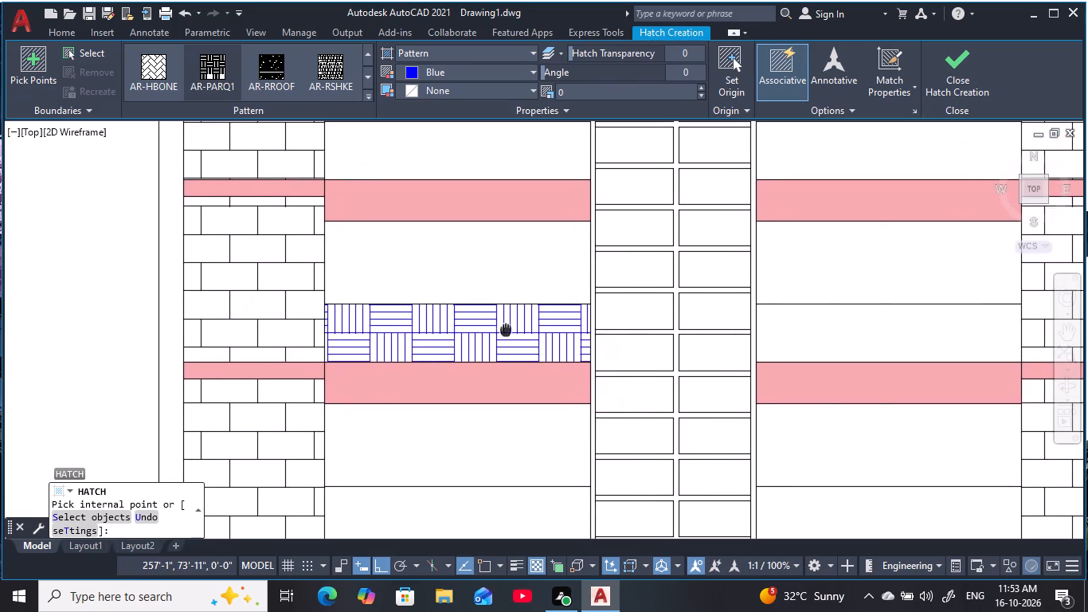
pyautogui.scroll(-1, 505, 328)
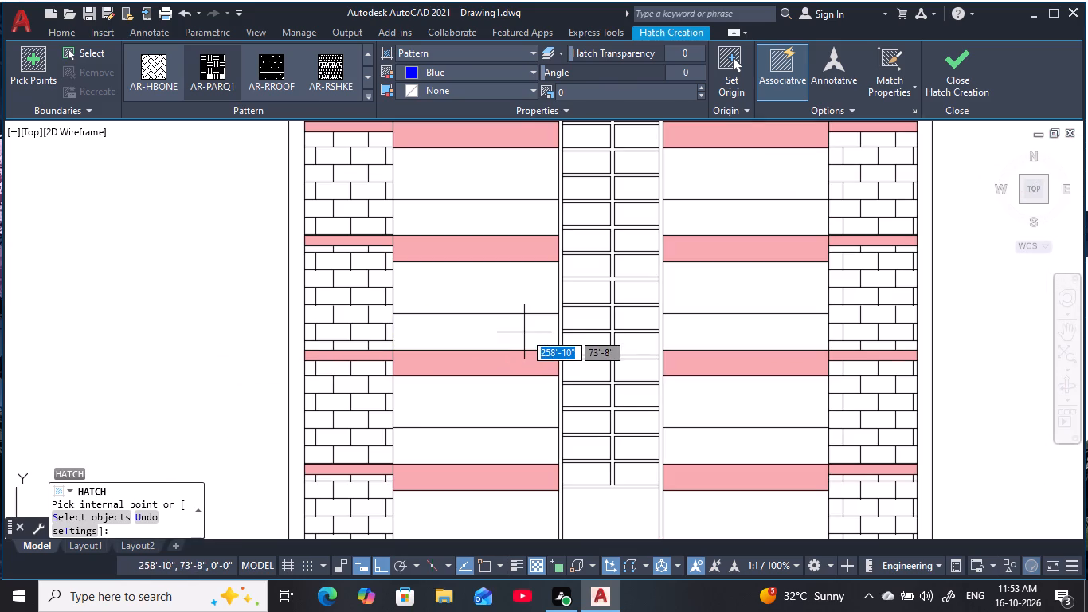
pyautogui.scroll(-1, 501, 264)
pyautogui.moveTo(504, 288); pyautogui.dragTo(507, 320, button='middle')
pyautogui.moveTo(504, 221); pyautogui.dragTo(503, 237, button='middle')
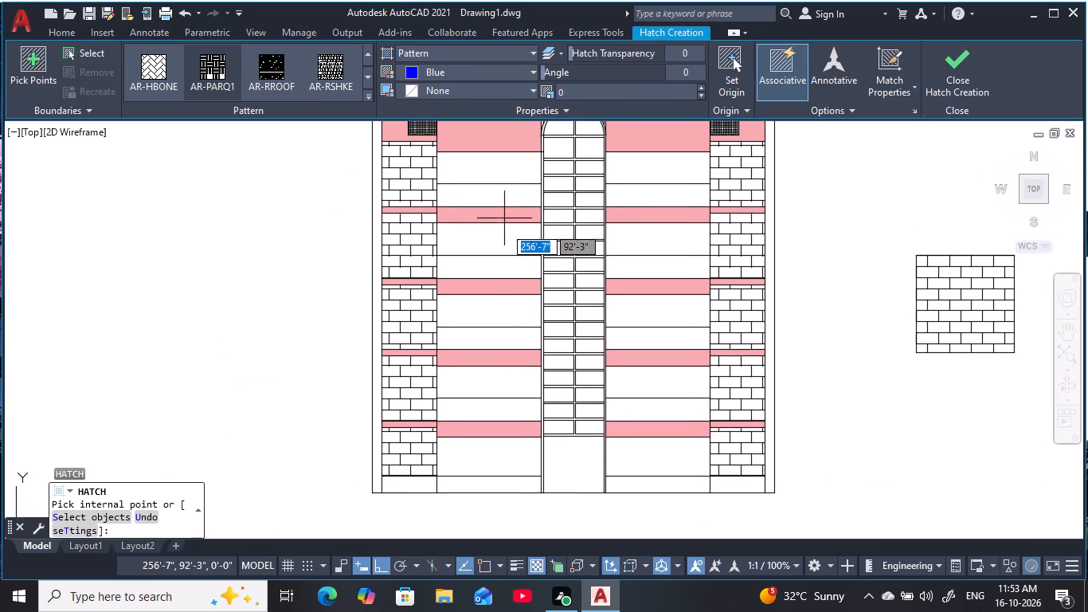
pyautogui.moveTo(503, 237); pyautogui.dragTo(502, 284, button='middle')
pyautogui.scroll(1, 504, 247)
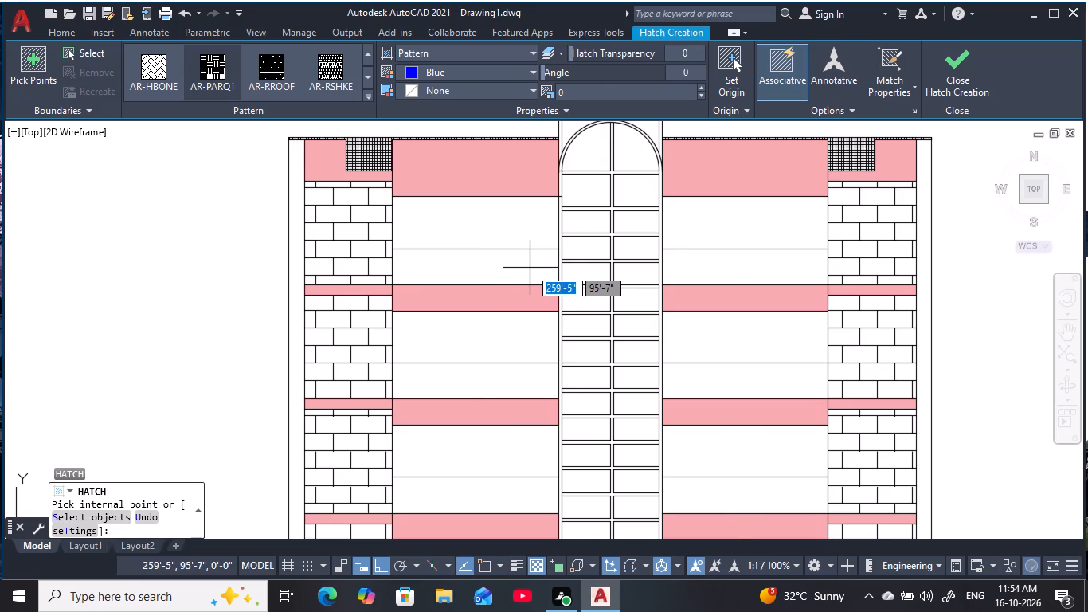
pyautogui.scroll(1, 532, 268)
pyautogui.click(533, 268)
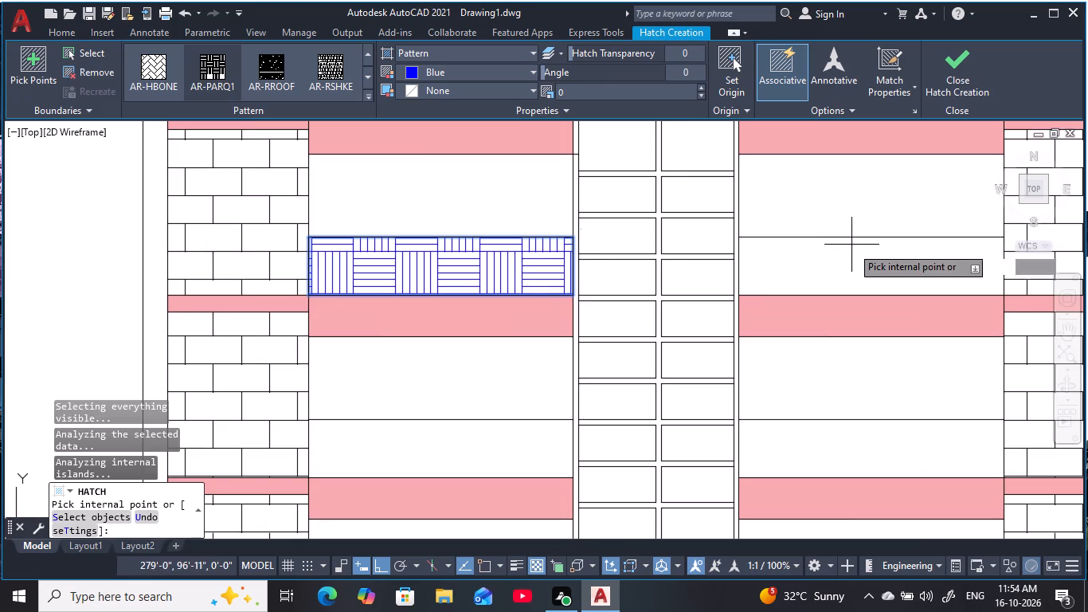
pyautogui.click(851, 256)
pyautogui.moveTo(869, 266); pyautogui.dragTo(851, 214, button='middle')
pyautogui.scroll(-1, 847, 257)
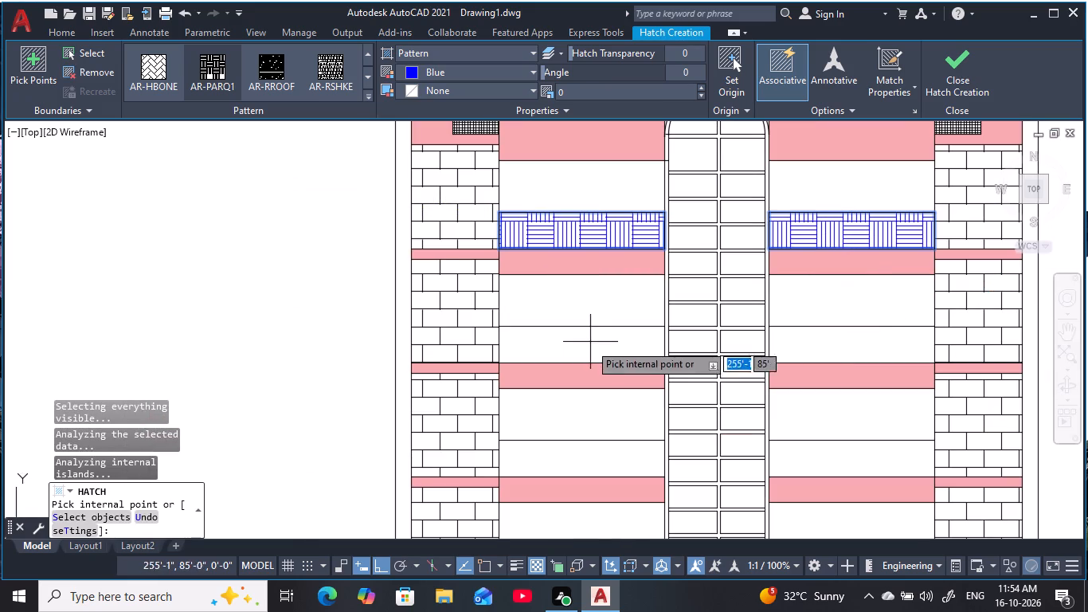
pyautogui.click(591, 346)
pyautogui.click(848, 339)
# Hatch the narrow panels above the lower two pink floor bands in both inner bays with blue AR-PARQ1, and finish the hatch.
pyautogui.scroll(-1, 856, 347)
pyautogui.moveTo(859, 347); pyautogui.dragTo(798, 256, button='middle')
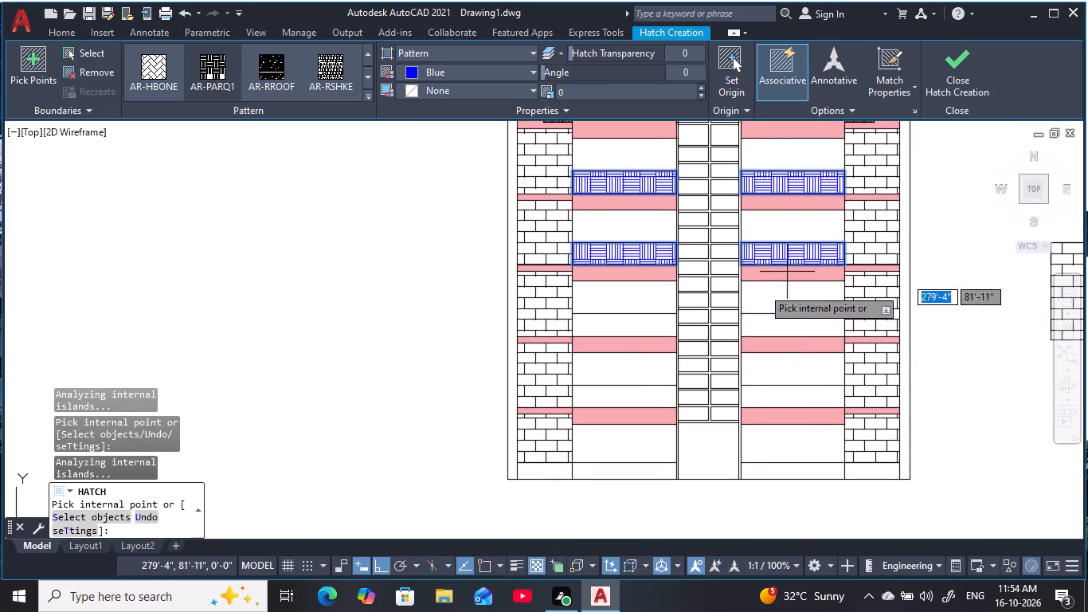
pyautogui.click(636, 334)
pyautogui.click(805, 318)
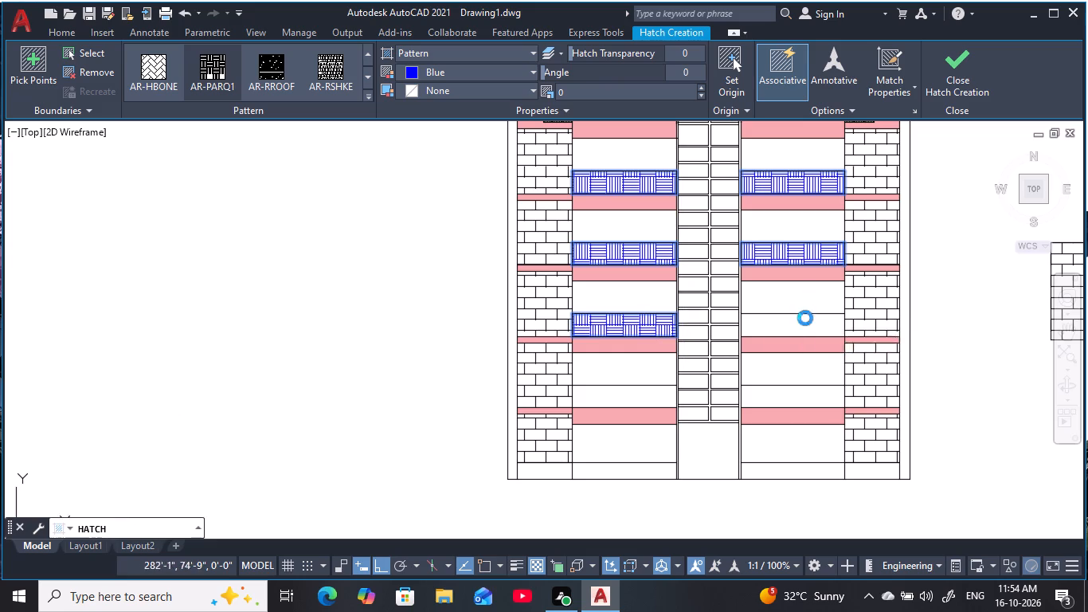
pyautogui.click(800, 395)
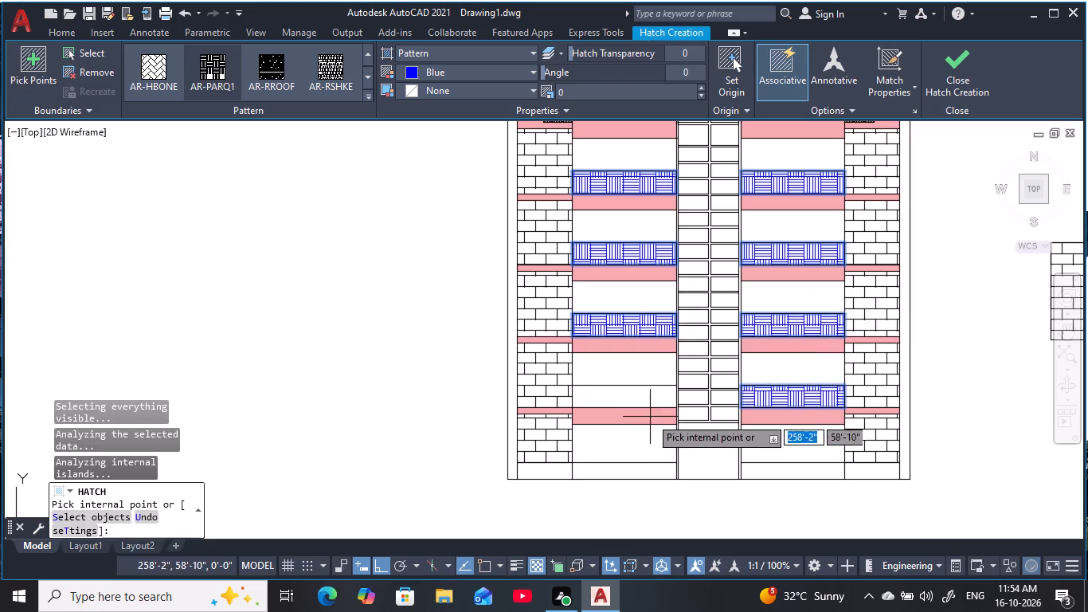
pyautogui.click(654, 403)
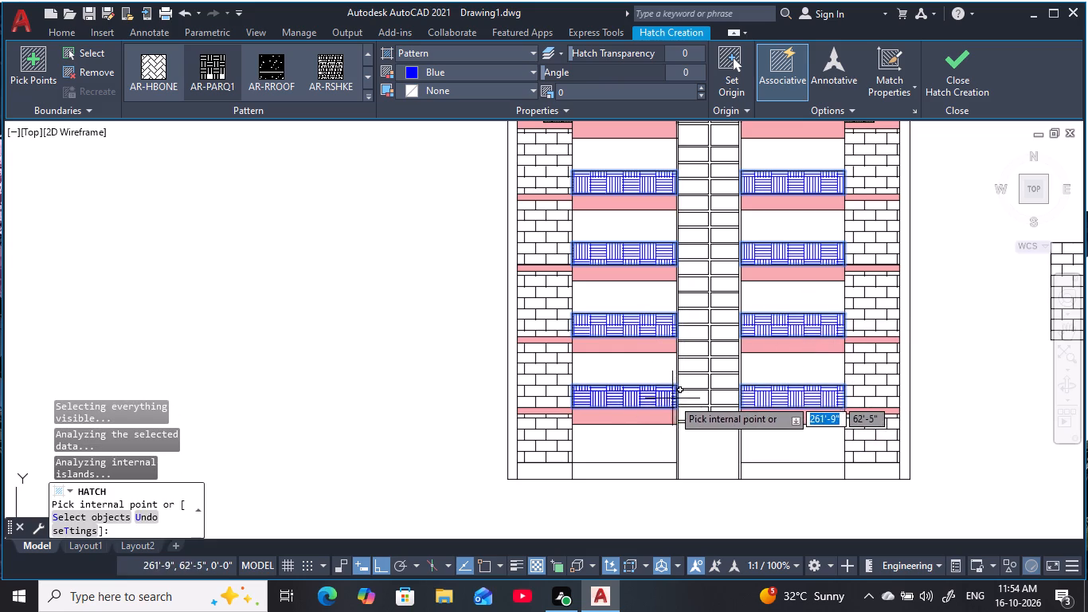
pyautogui.press('Escape')
pyautogui.press('Escape')
pyautogui.press('Escape')
pyautogui.press('Escape')
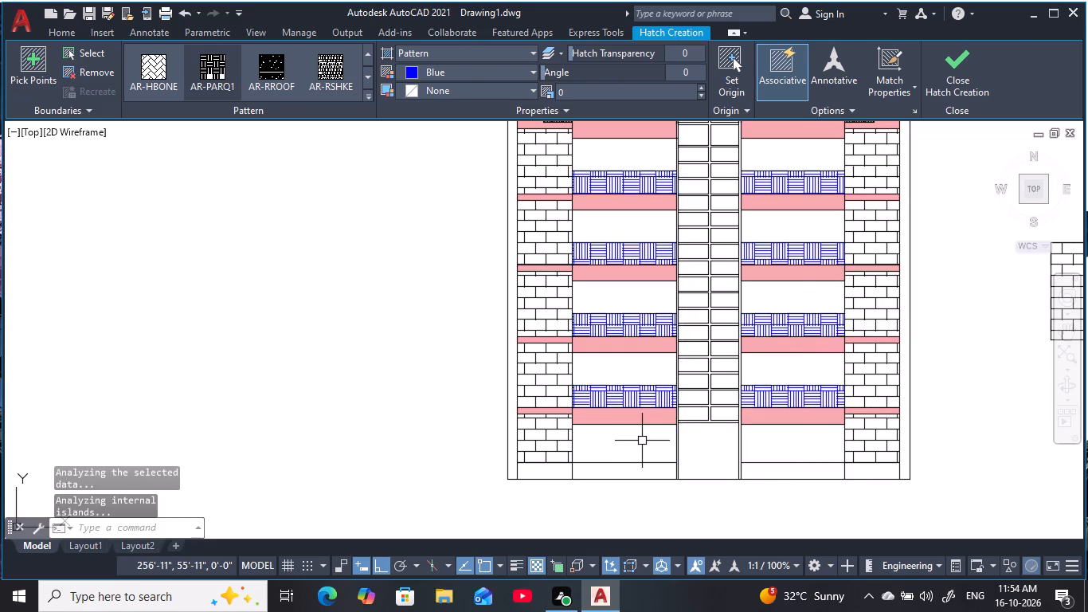
pyautogui.press('Escape')
pyautogui.press('Escape')
pyautogui.press('Escape')
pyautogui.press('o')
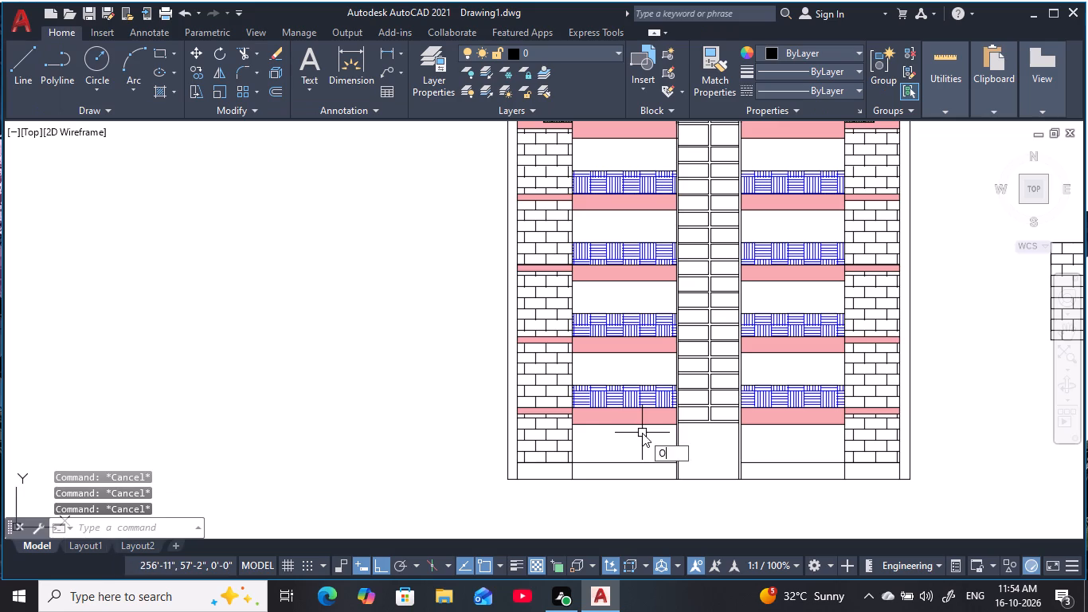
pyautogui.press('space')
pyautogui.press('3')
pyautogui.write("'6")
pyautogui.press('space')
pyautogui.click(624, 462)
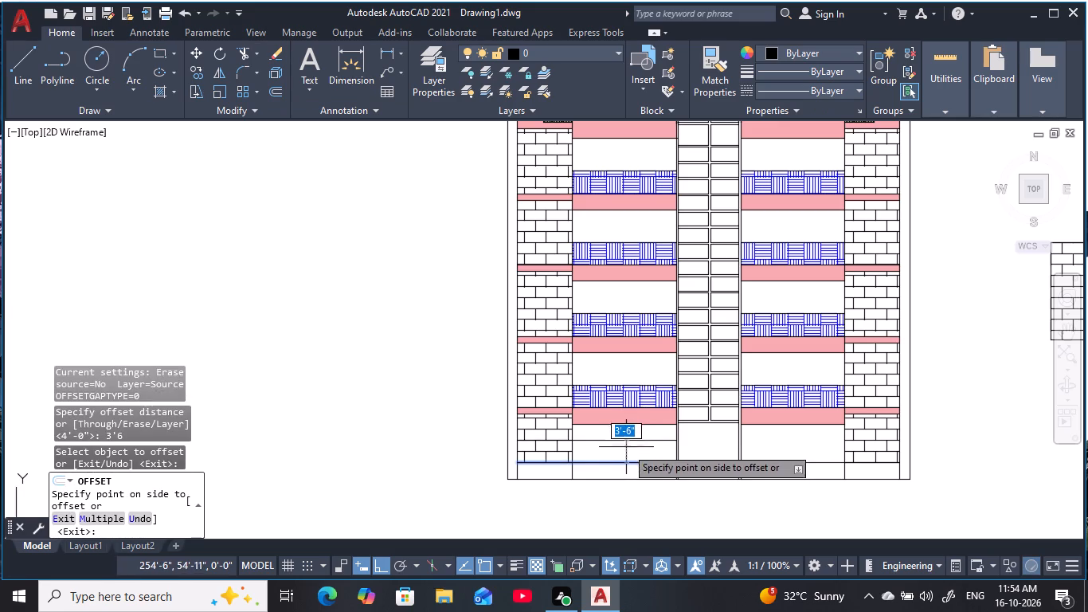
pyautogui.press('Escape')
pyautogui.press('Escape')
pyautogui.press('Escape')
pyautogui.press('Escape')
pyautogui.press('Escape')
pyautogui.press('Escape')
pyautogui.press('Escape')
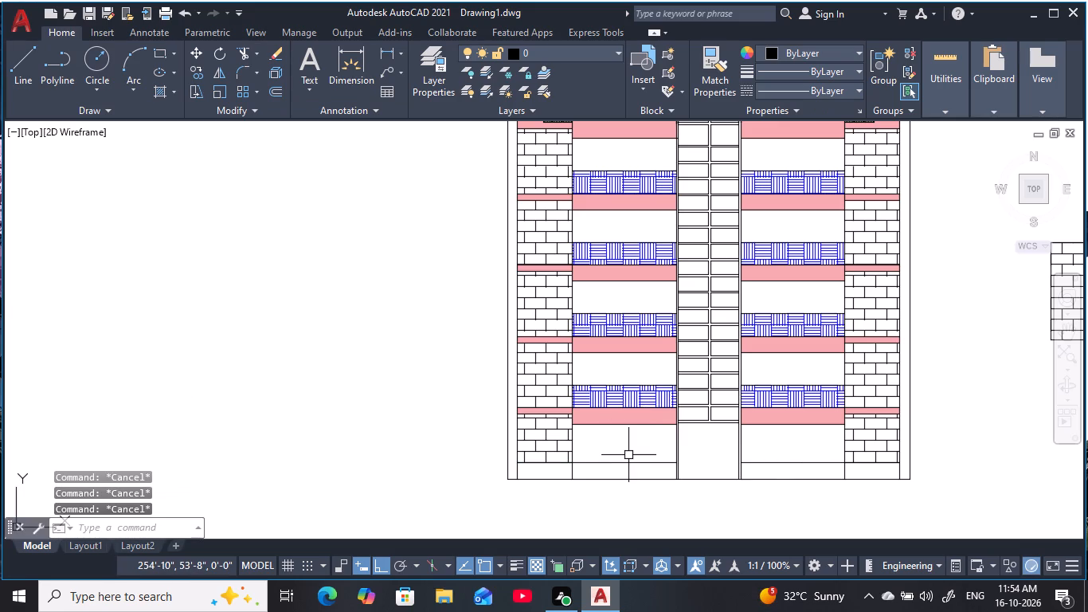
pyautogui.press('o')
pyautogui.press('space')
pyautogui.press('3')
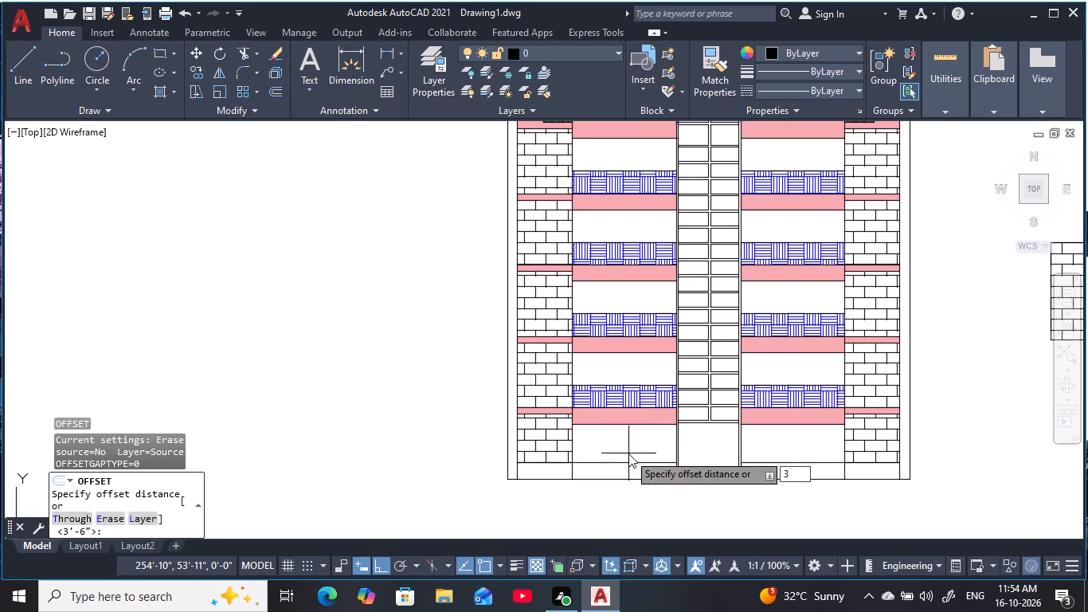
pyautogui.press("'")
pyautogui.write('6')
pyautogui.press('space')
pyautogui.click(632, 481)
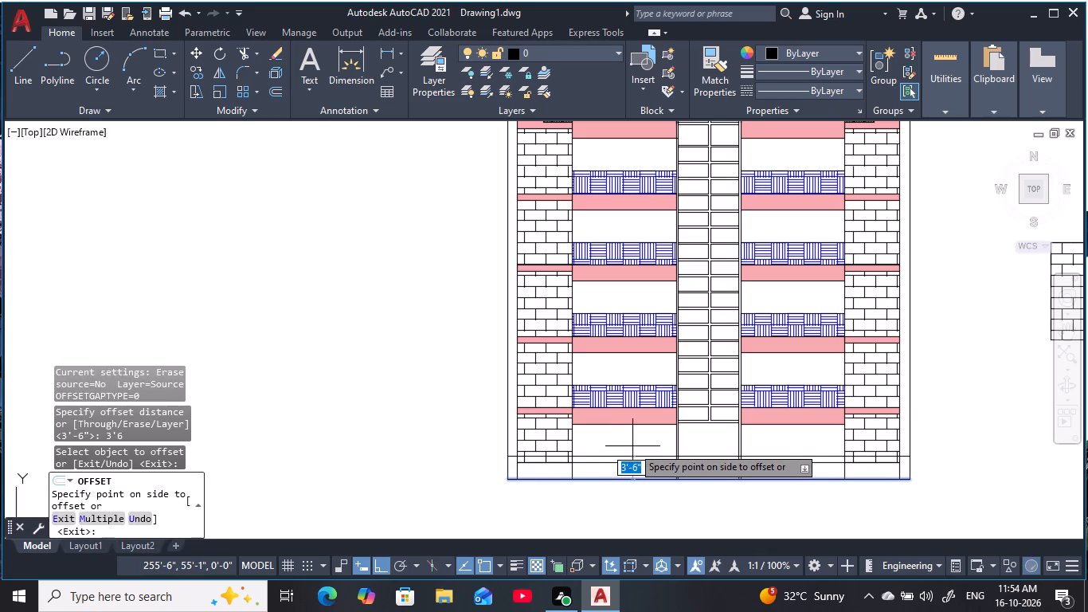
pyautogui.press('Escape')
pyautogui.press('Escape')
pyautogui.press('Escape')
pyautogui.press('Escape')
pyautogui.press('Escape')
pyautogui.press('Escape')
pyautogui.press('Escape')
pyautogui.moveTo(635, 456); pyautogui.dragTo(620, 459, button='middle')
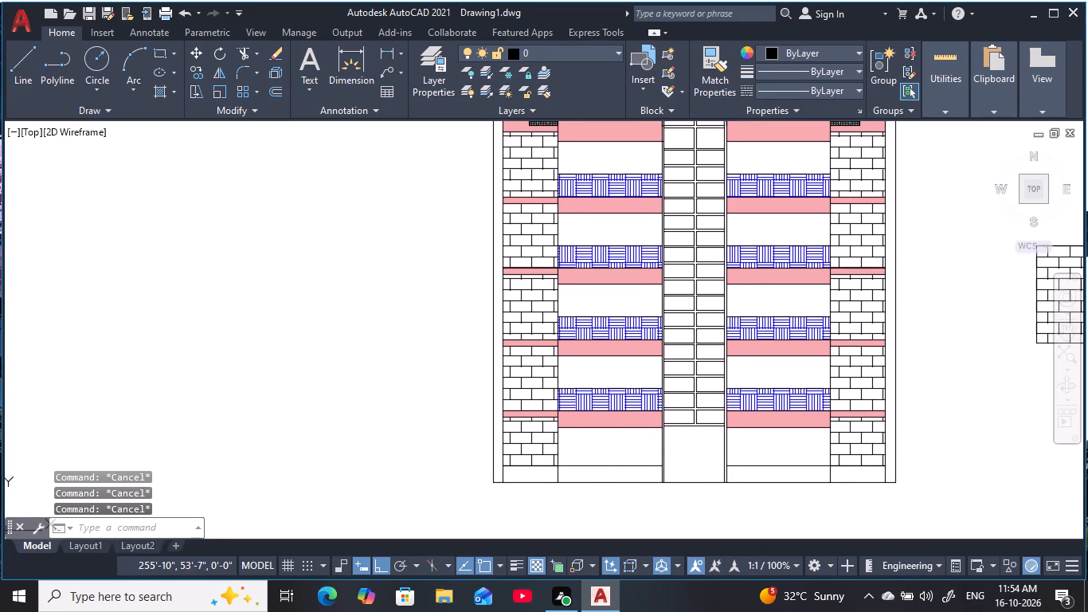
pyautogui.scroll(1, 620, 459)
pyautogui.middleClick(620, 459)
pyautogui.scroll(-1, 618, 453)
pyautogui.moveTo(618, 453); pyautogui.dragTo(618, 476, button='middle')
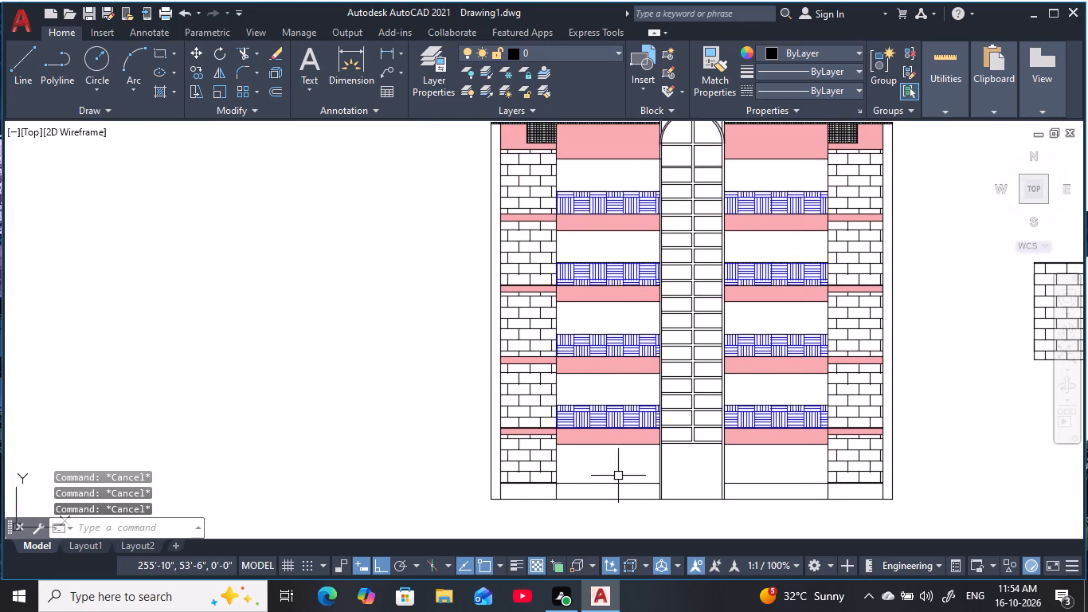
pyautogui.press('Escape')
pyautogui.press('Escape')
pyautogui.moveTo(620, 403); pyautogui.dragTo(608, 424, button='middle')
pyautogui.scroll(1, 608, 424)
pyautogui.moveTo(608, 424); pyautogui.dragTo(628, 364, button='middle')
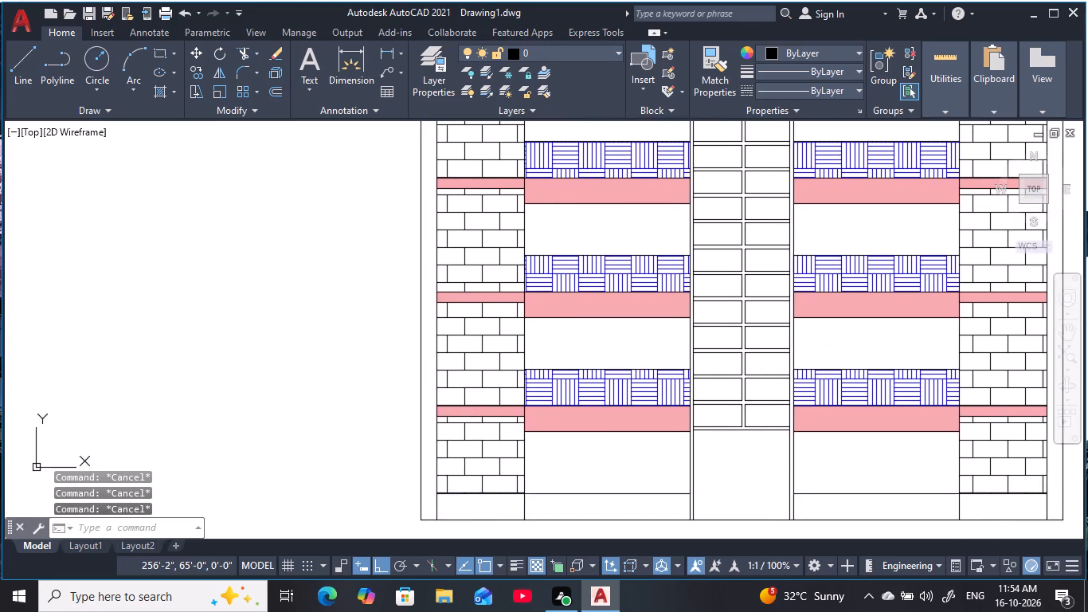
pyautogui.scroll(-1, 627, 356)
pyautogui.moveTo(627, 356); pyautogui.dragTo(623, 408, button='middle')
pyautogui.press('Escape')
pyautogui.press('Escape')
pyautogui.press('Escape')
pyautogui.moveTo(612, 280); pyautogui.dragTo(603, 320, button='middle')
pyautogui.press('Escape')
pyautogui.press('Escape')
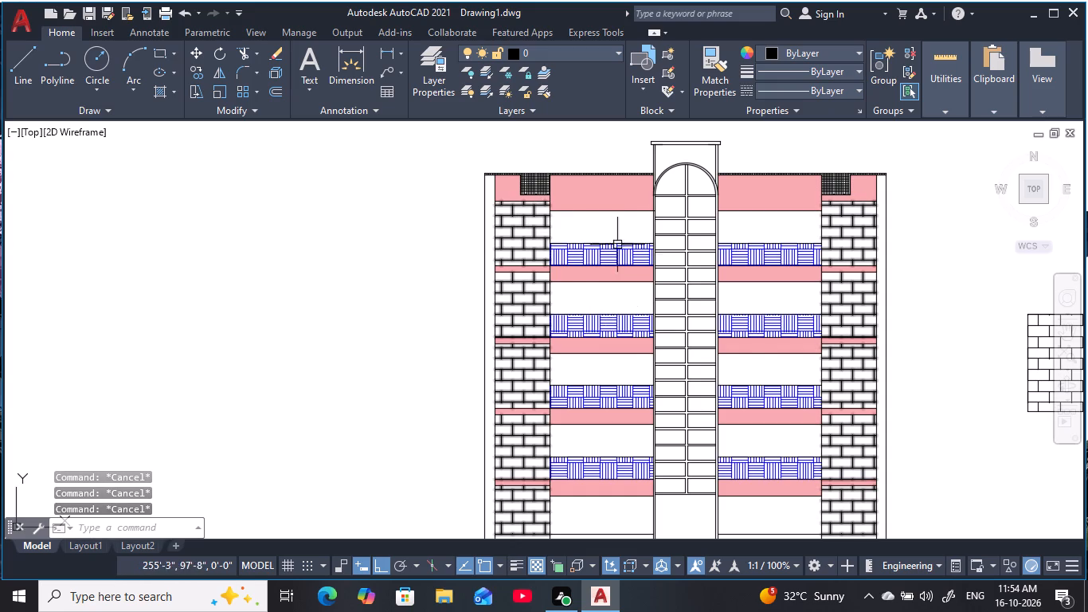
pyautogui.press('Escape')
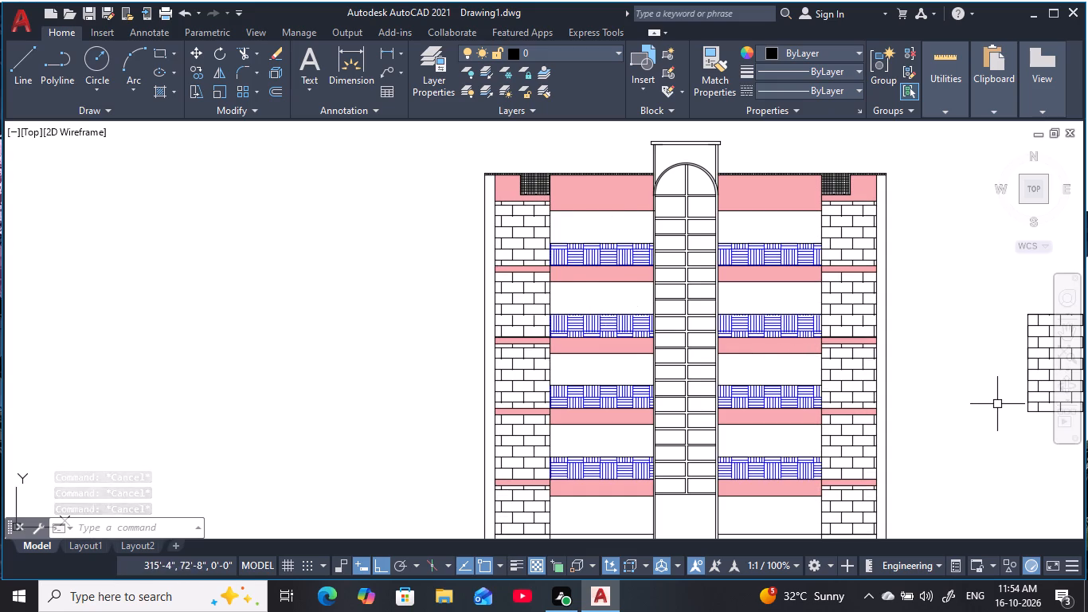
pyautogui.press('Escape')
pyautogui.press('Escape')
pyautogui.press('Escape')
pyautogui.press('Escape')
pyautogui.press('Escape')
# Start a new hatch set to a solid fill in dark red 153,27,30 with transparency 32.
pyautogui.press('h')
pyautogui.press('space')
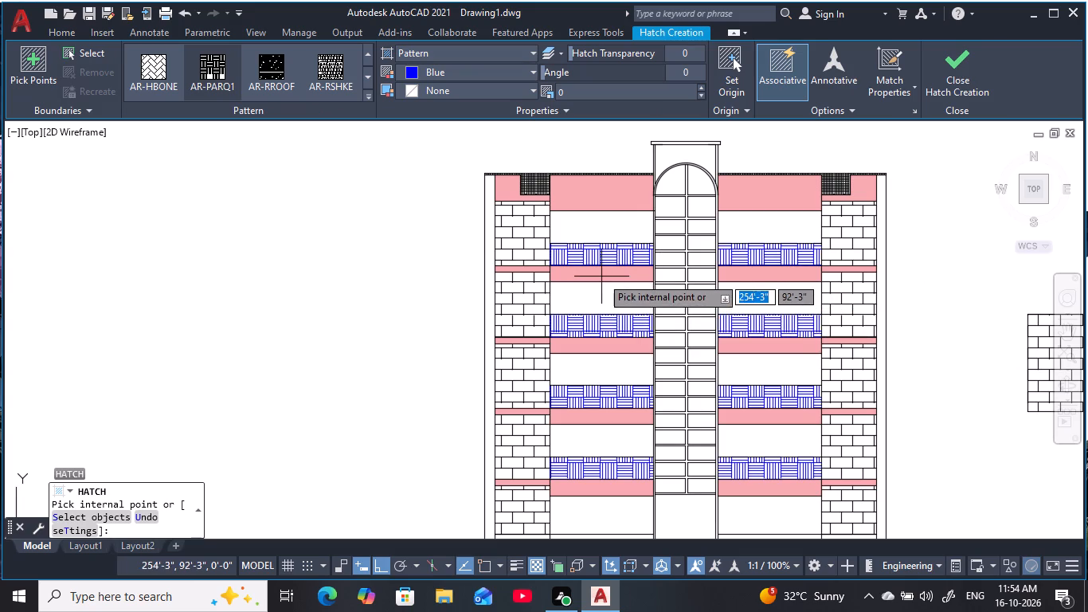
pyautogui.click(455, 67)
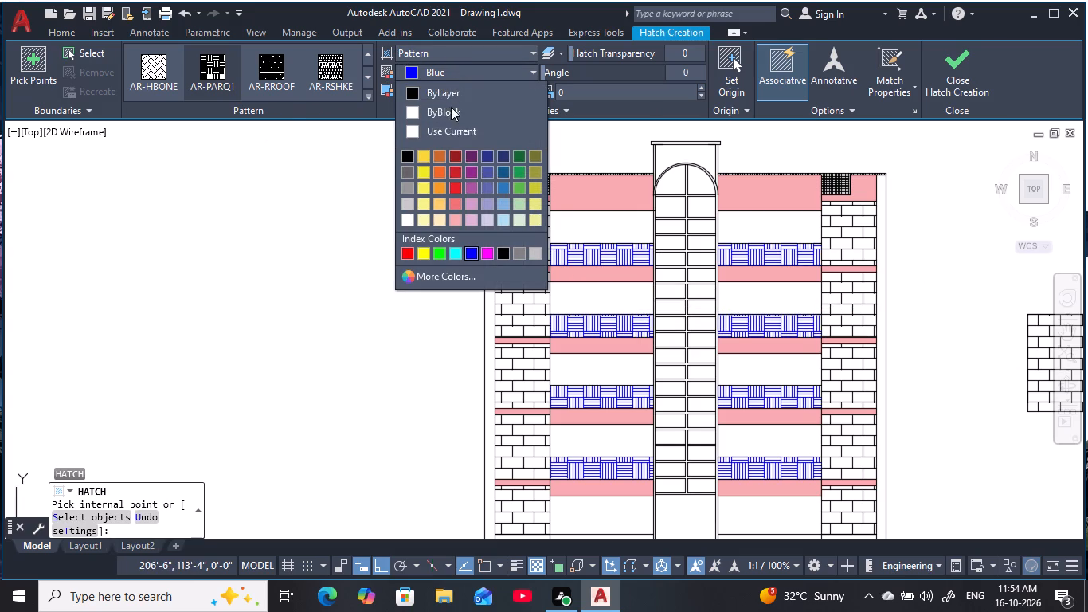
pyautogui.click(457, 153)
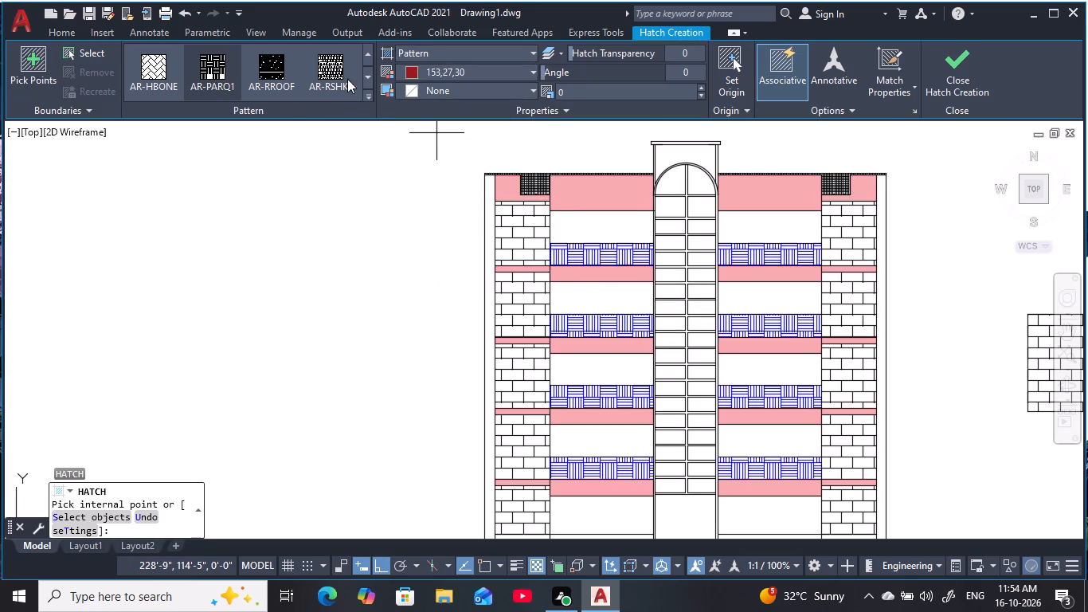
pyautogui.click(448, 54)
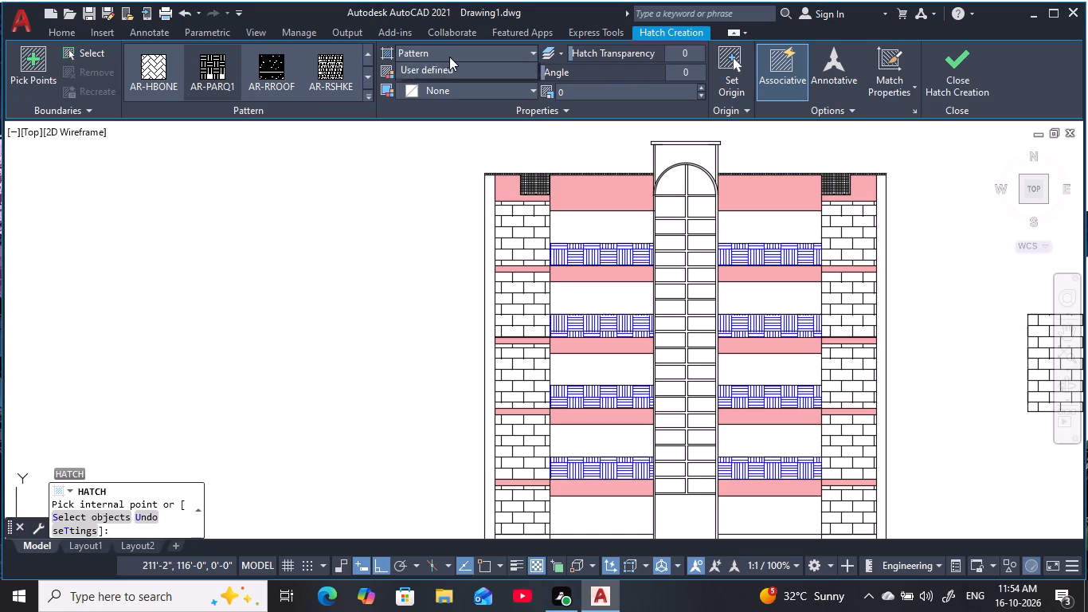
pyautogui.click(438, 73)
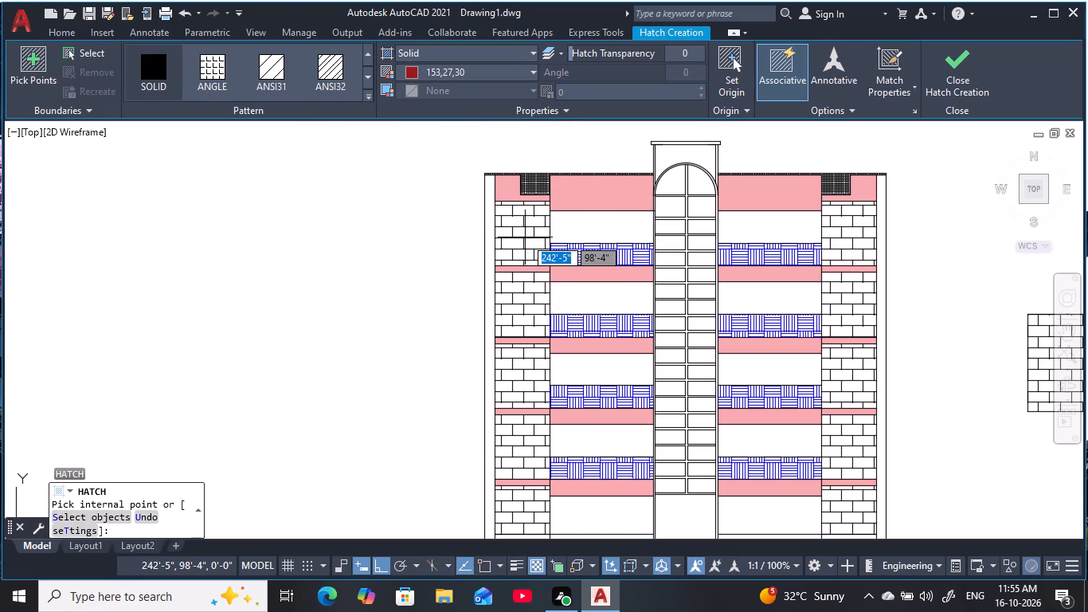
pyautogui.moveTo(576, 56); pyautogui.dragTo(624, 55)
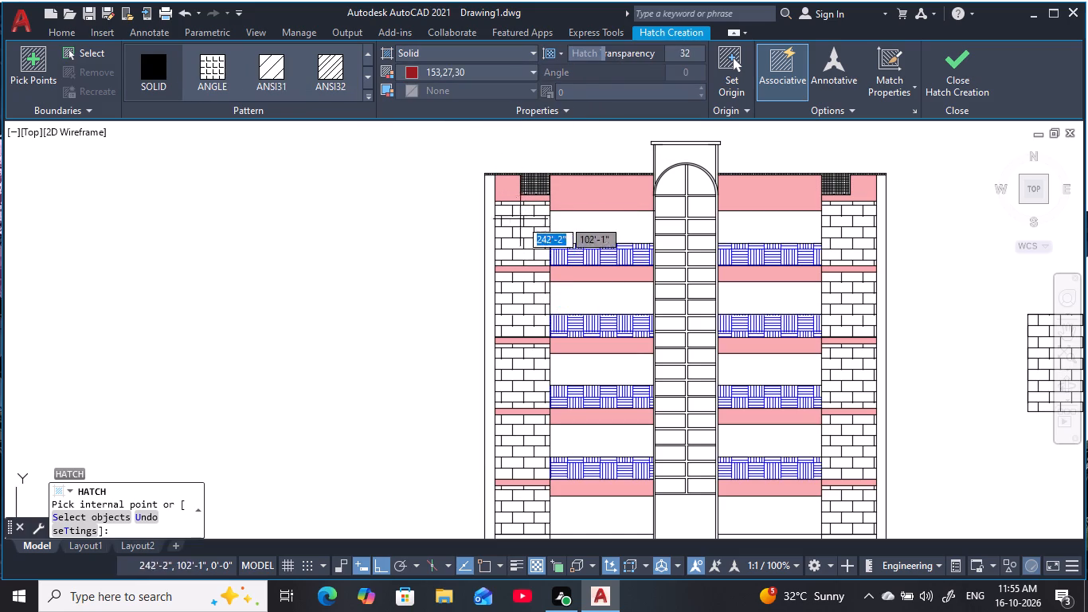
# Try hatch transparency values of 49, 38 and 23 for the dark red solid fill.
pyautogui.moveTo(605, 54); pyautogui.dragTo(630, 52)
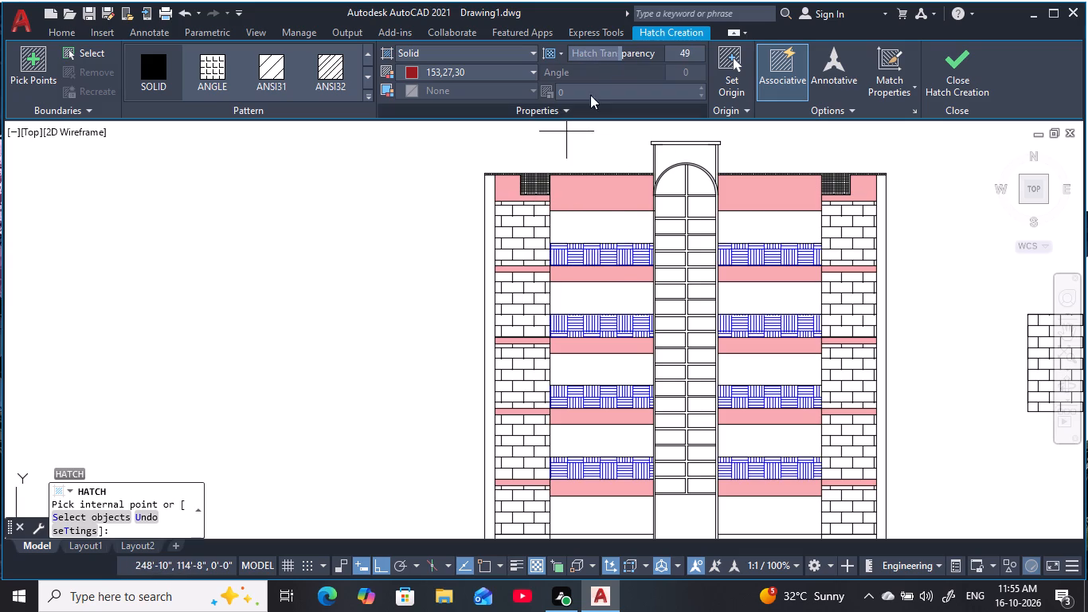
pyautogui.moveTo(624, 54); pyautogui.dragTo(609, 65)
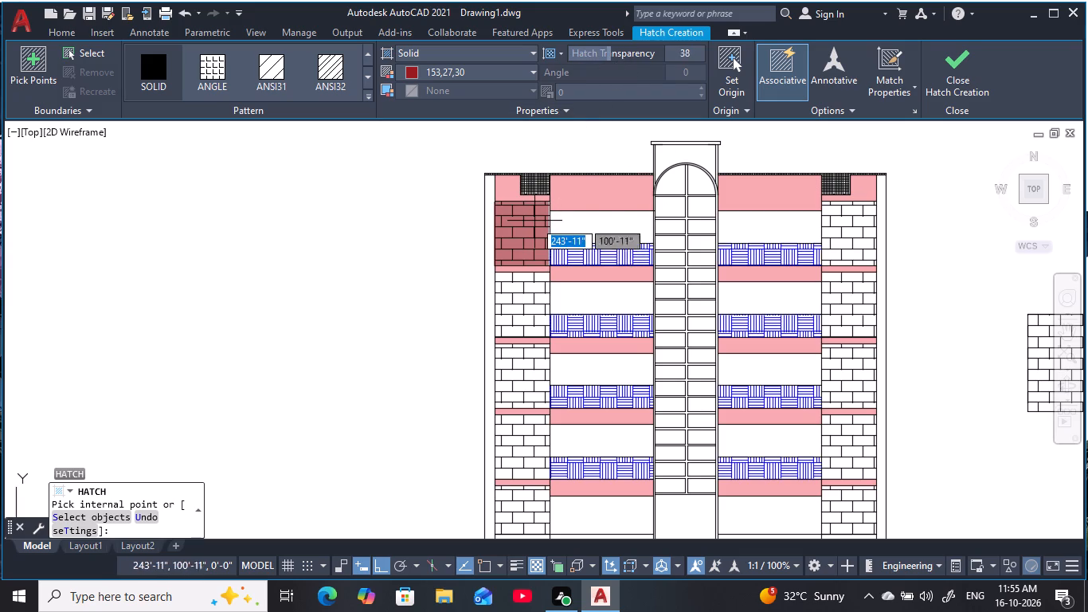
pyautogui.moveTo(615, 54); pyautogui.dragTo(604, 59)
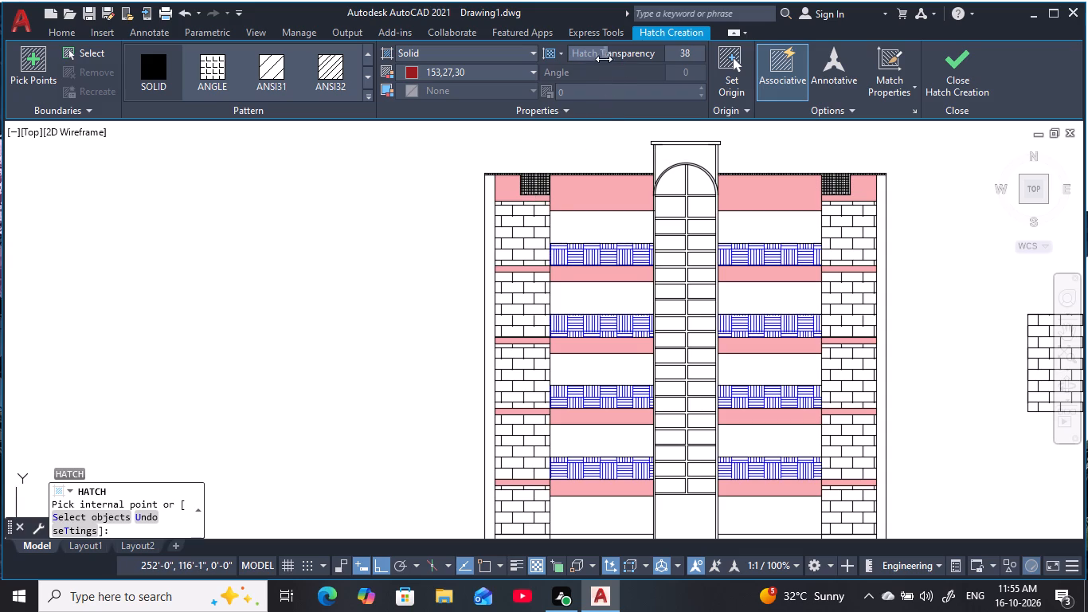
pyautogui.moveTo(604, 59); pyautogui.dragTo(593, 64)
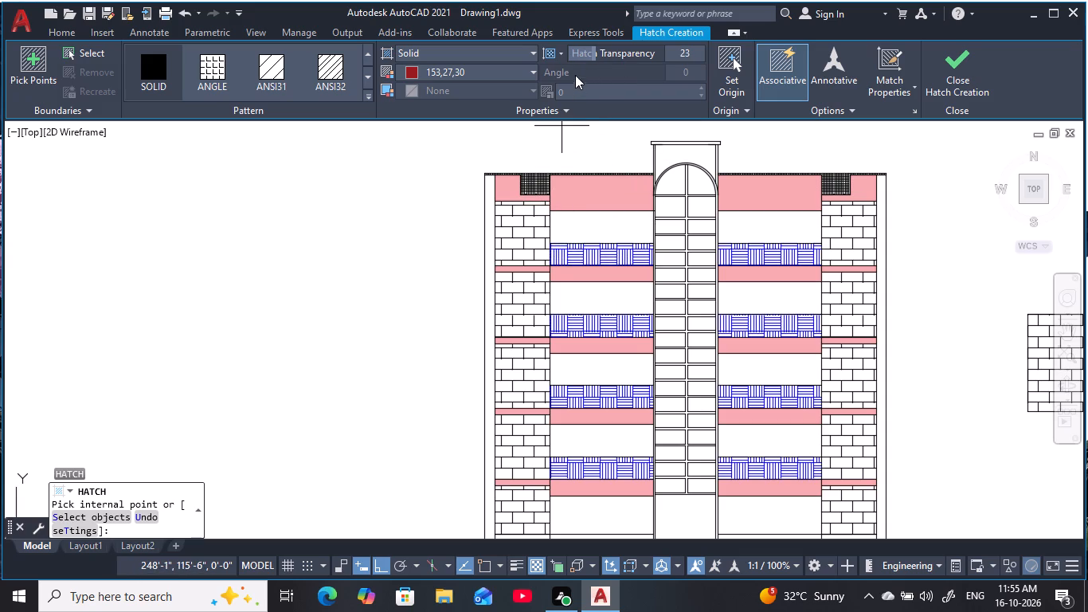
# Darken the solid hatch colour to true colour 74,13,14.
pyautogui.click(519, 73)
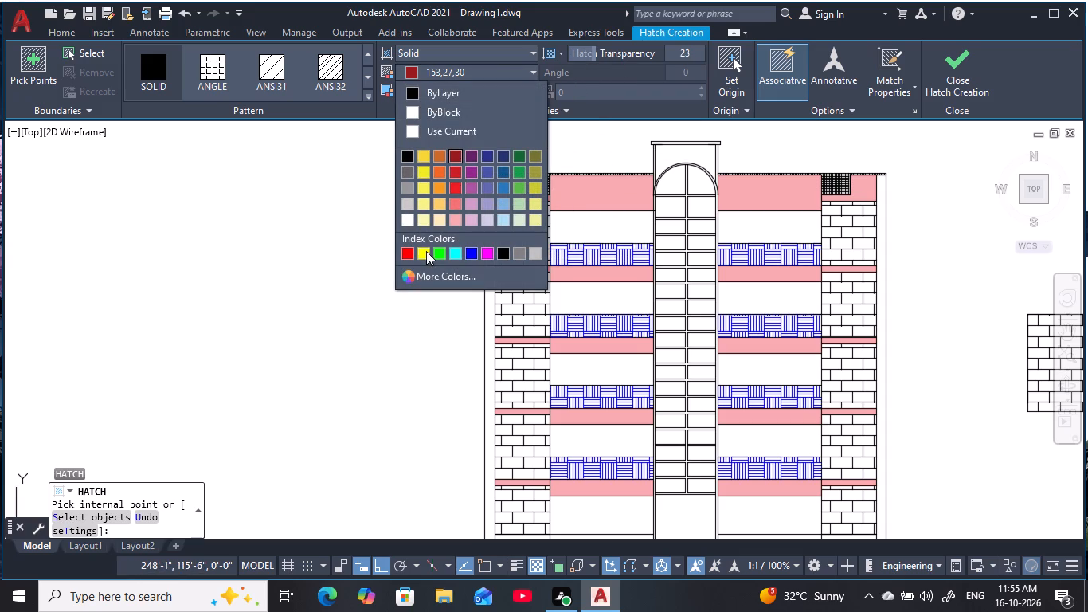
pyautogui.click(415, 279)
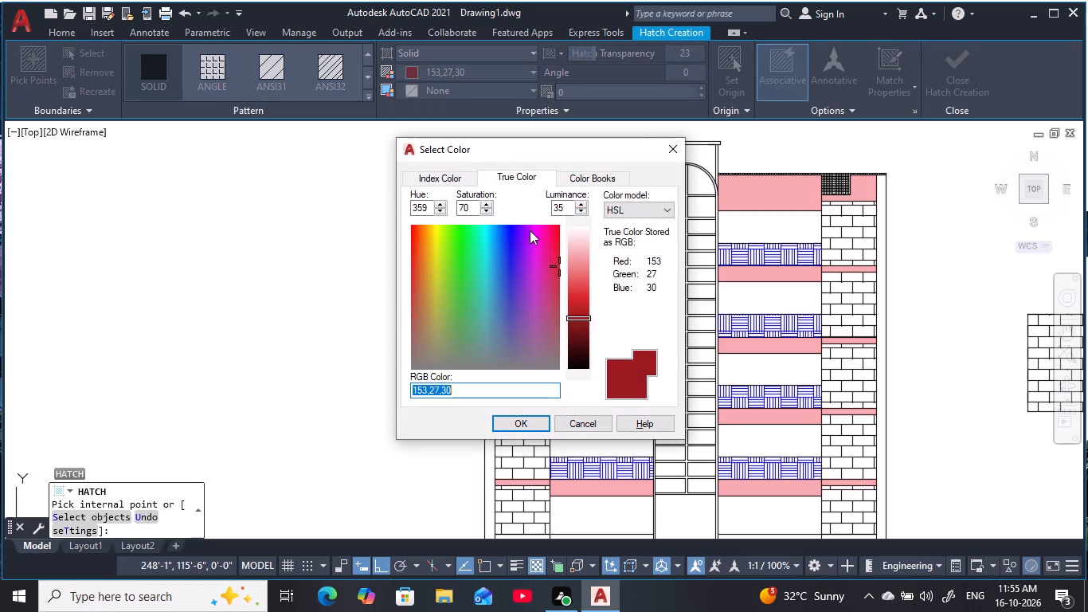
pyautogui.moveTo(581, 320); pyautogui.dragTo(582, 338)
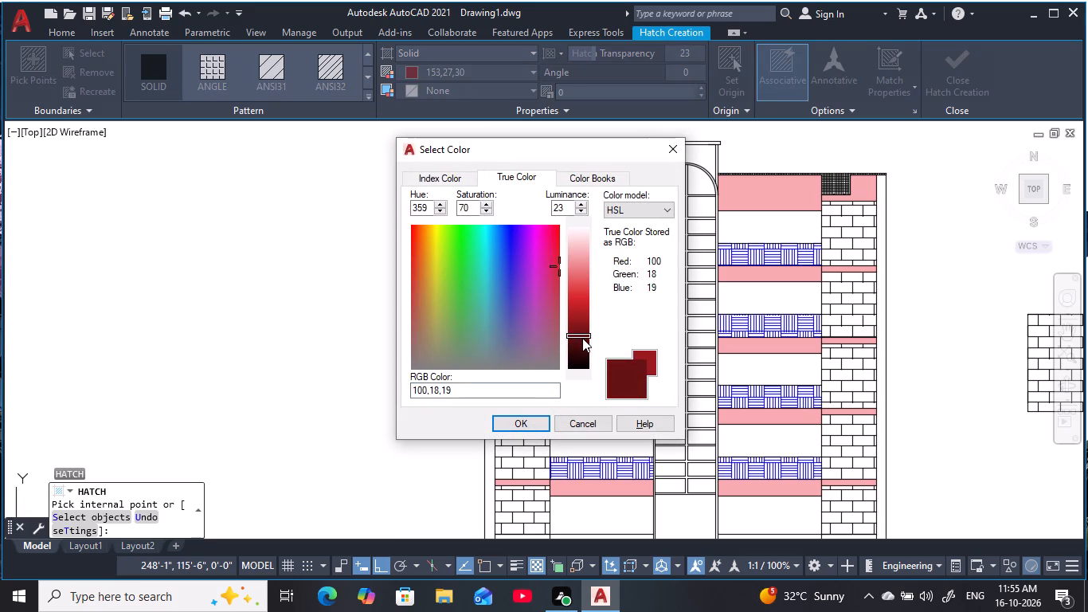
pyautogui.moveTo(582, 338); pyautogui.dragTo(587, 344)
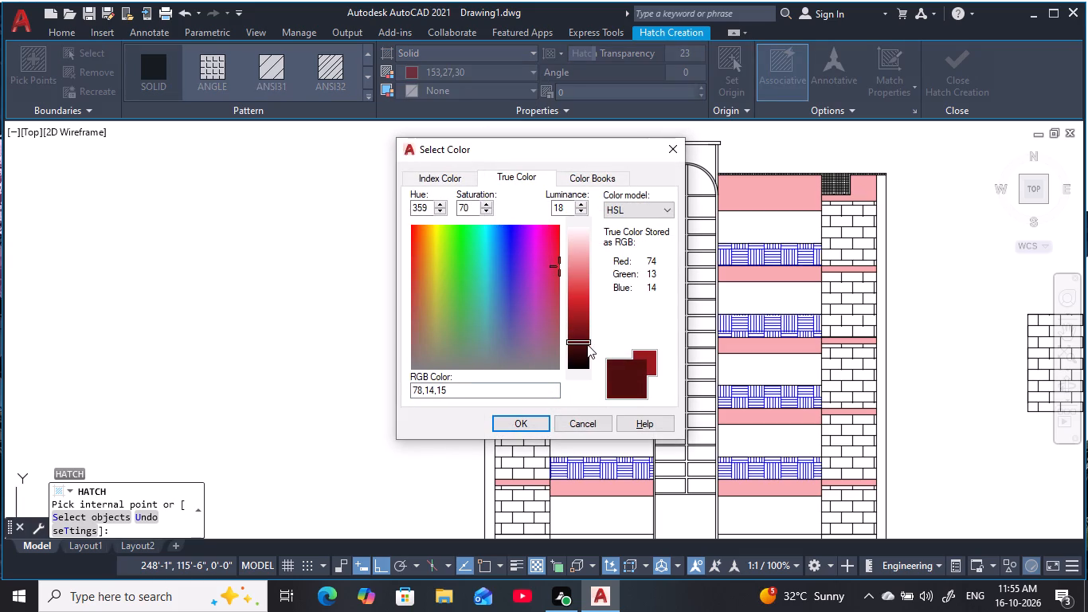
pyautogui.click(585, 341)
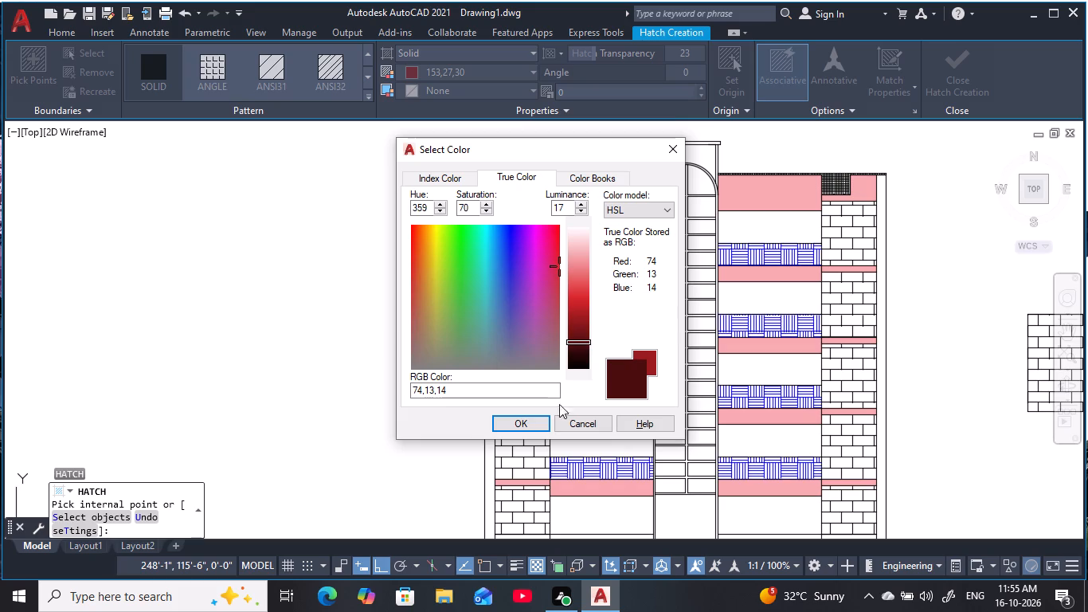
pyautogui.click(532, 425)
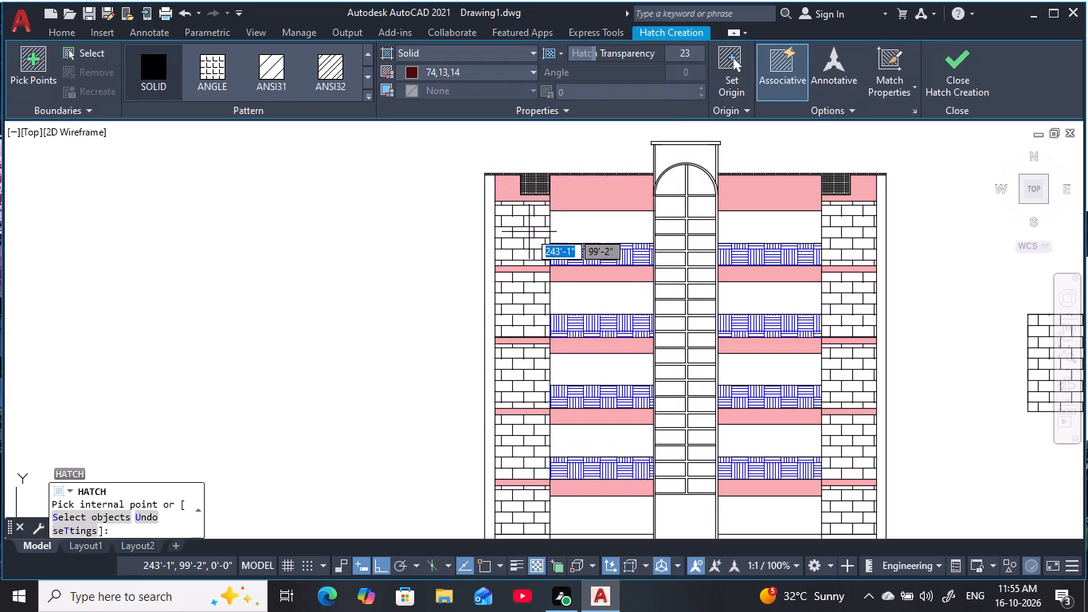
# Try hatch transparencies of 5, 40 and 29 against the top brick panel of the left outer bay, and settle on 22.
pyautogui.scroll(2, 532, 227)
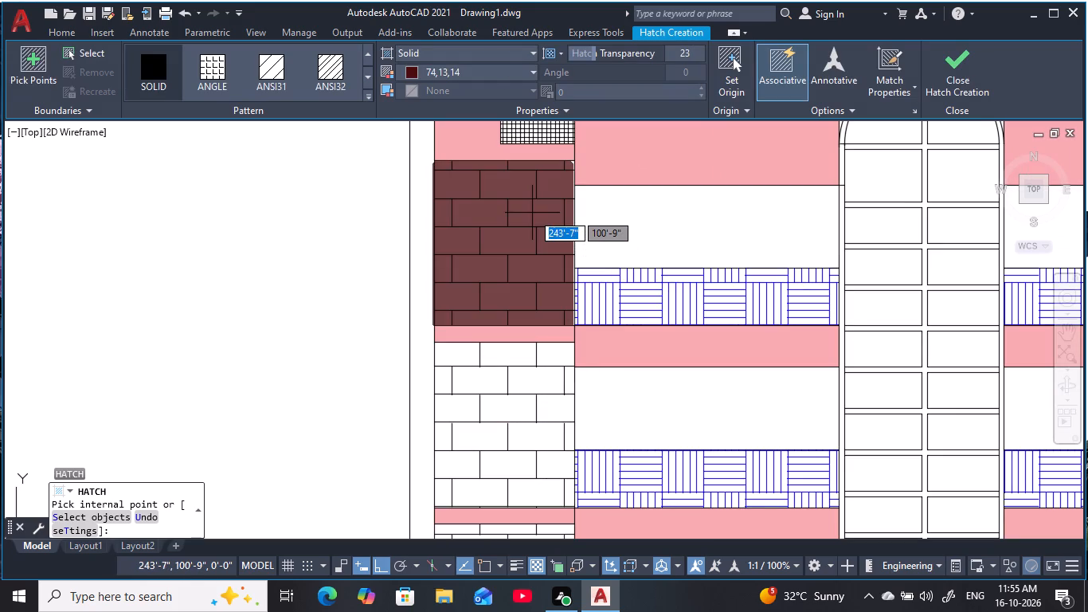
pyautogui.scroll(-1, 534, 214)
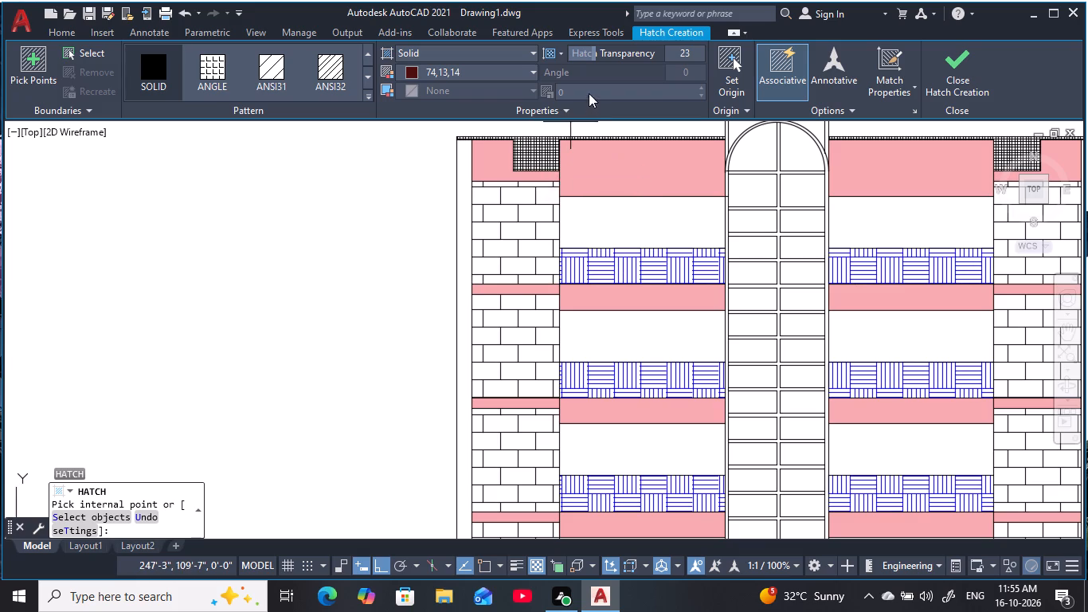
pyautogui.moveTo(593, 52); pyautogui.dragTo(565, 69)
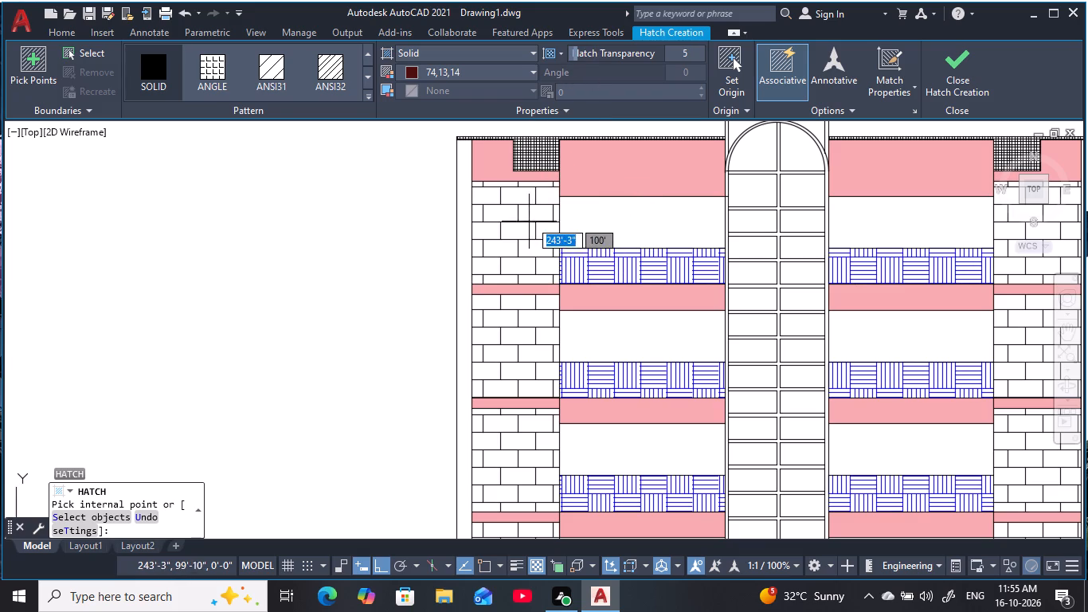
pyautogui.moveTo(580, 53); pyautogui.dragTo(581, 53)
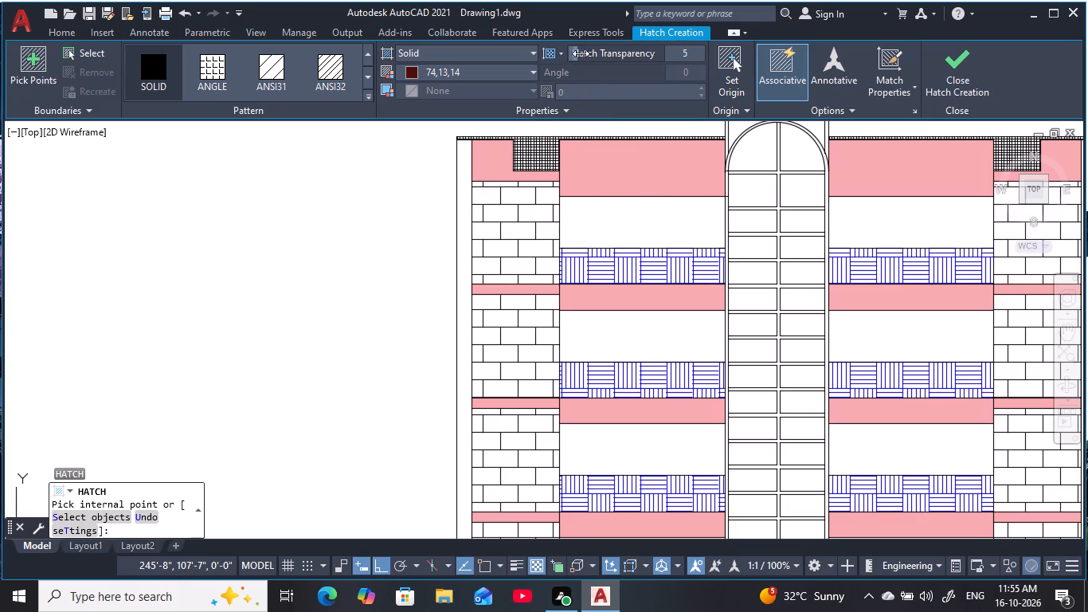
pyautogui.moveTo(581, 53); pyautogui.dragTo(624, 57)
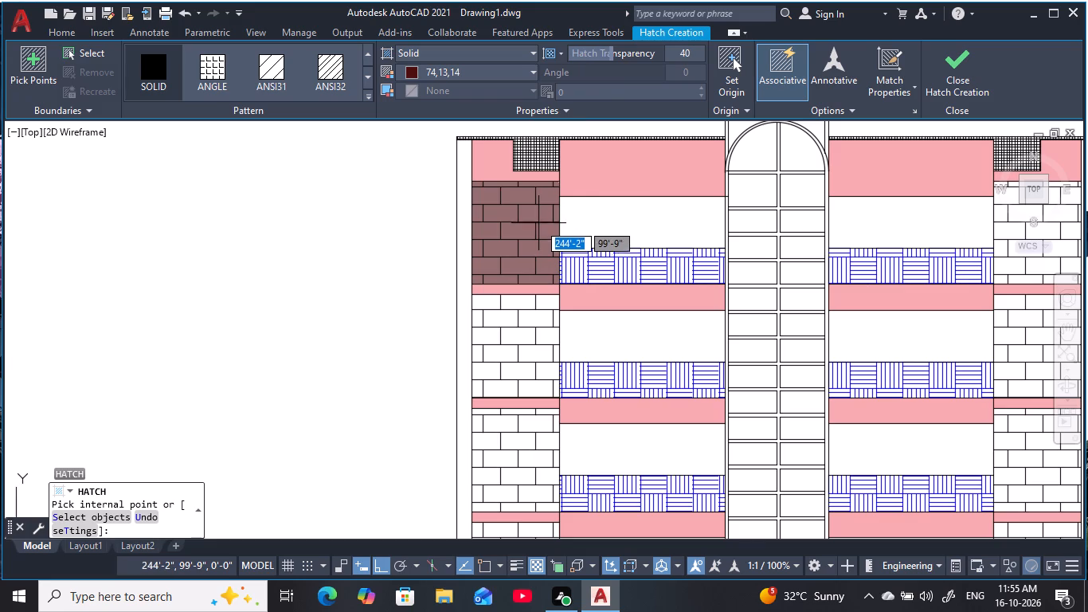
pyautogui.moveTo(616, 56); pyautogui.dragTo(603, 66)
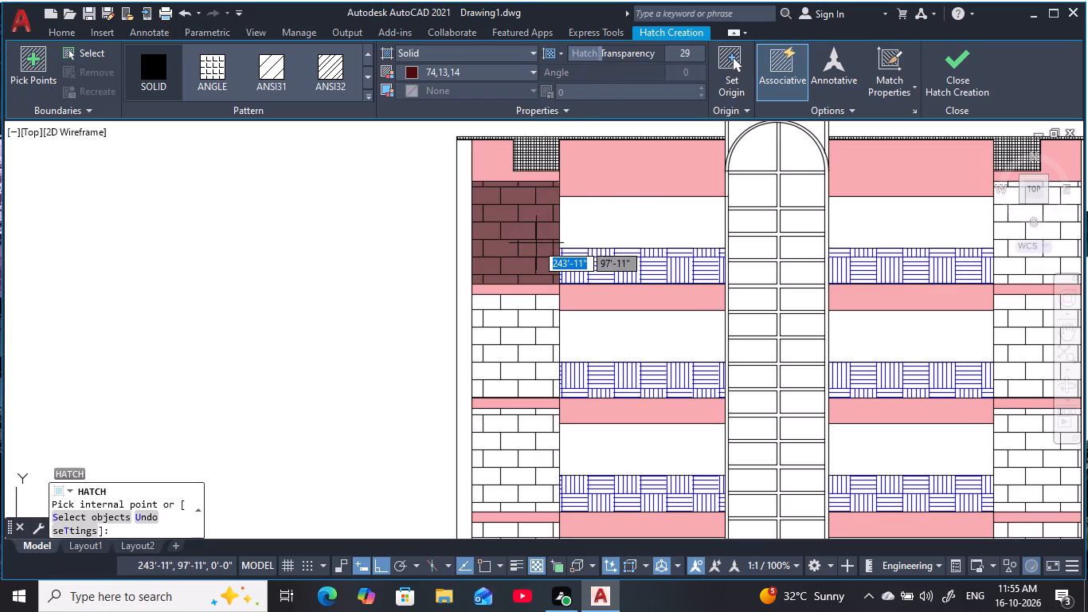
pyautogui.scroll(-2, 532, 259)
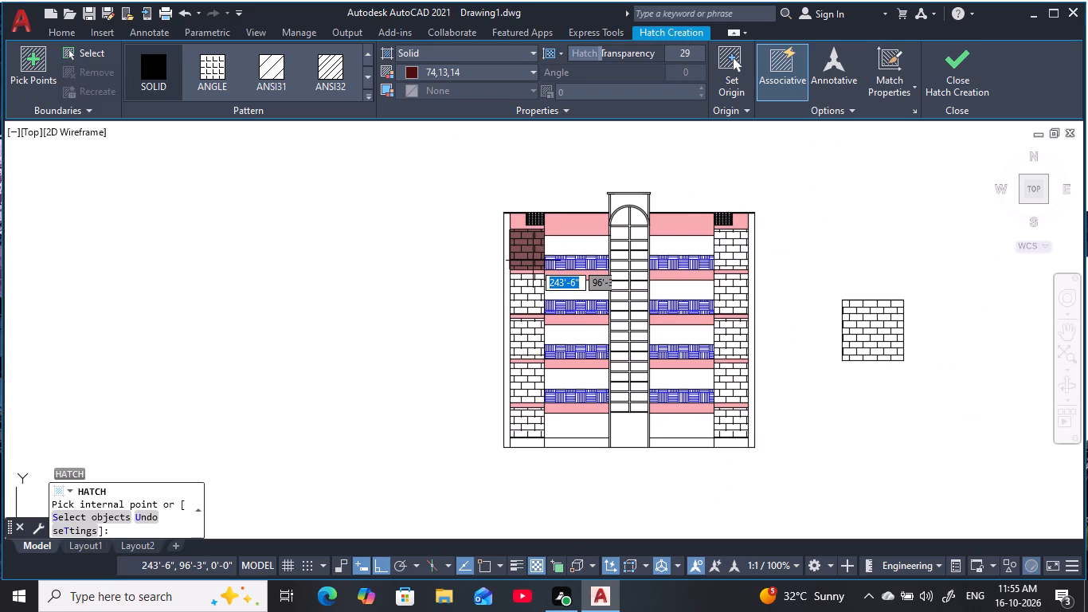
pyautogui.scroll(1, 534, 266)
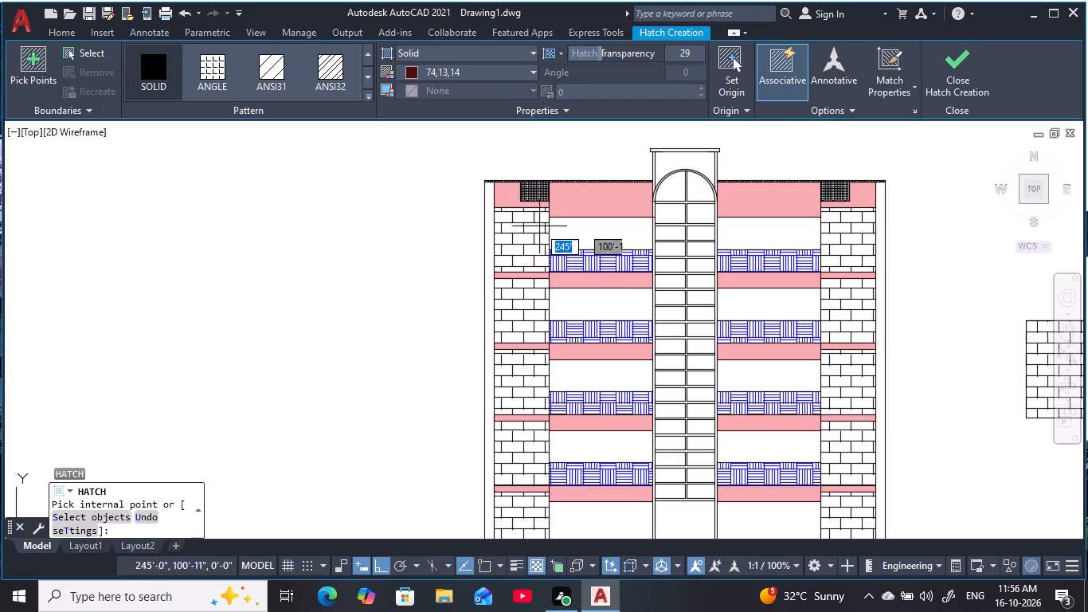
pyautogui.moveTo(603, 52); pyautogui.dragTo(601, 61)
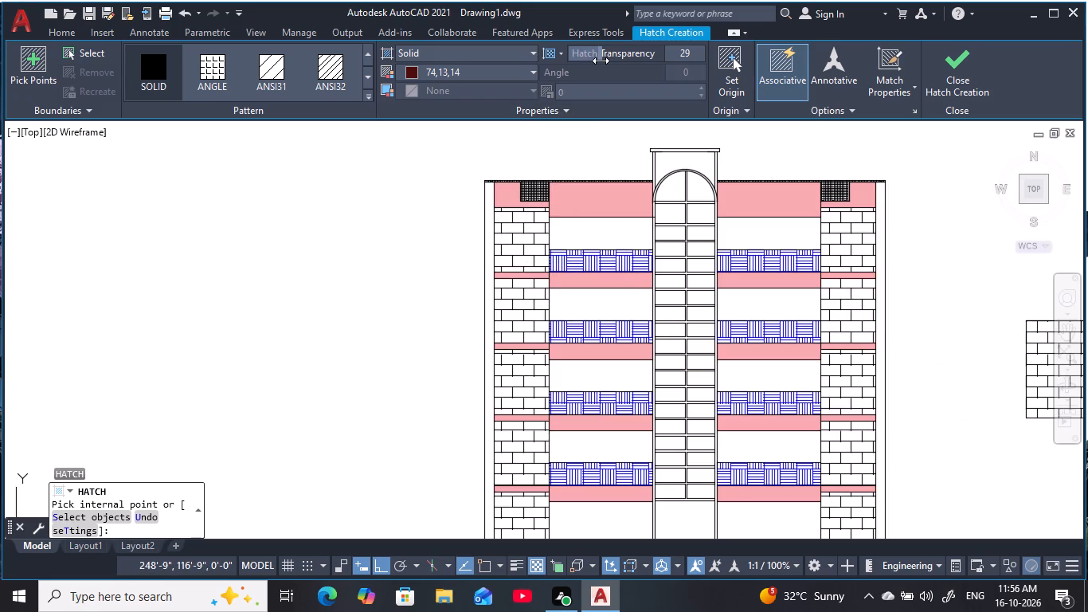
pyautogui.moveTo(601, 61); pyautogui.dragTo(595, 65)
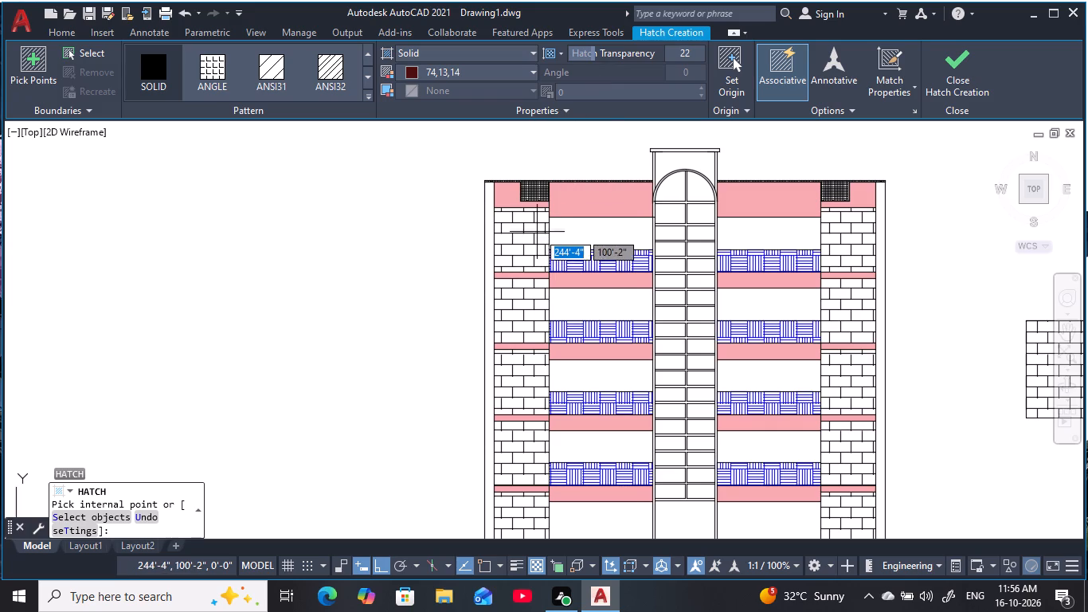
# Fill the top brick panel of the left outer bay with the 74,13,14 solid hatch and finish the hatch.
pyautogui.scroll(1, 538, 230)
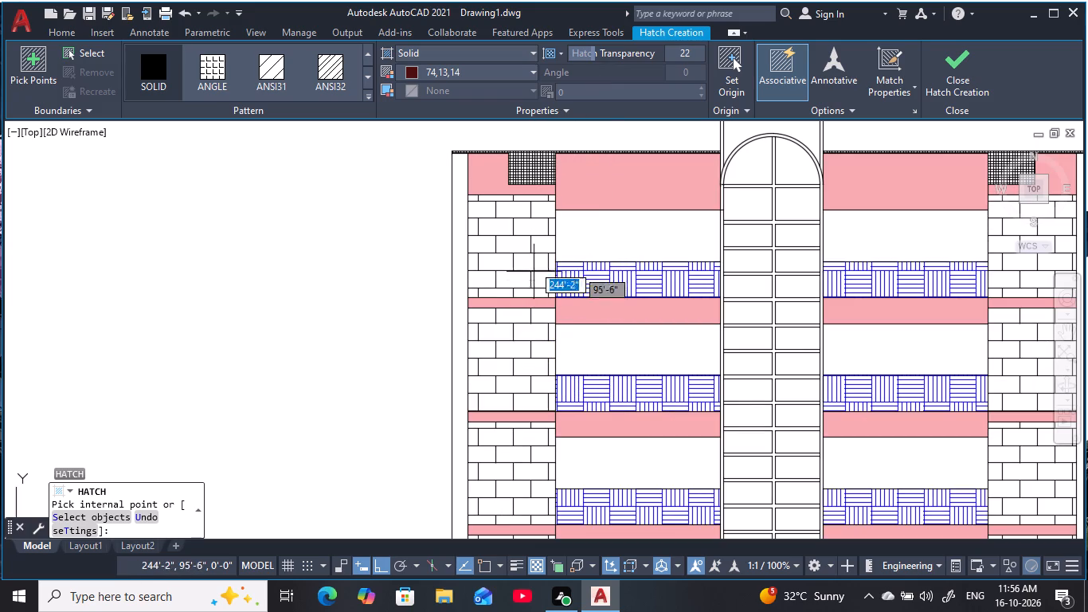
pyautogui.click(530, 229)
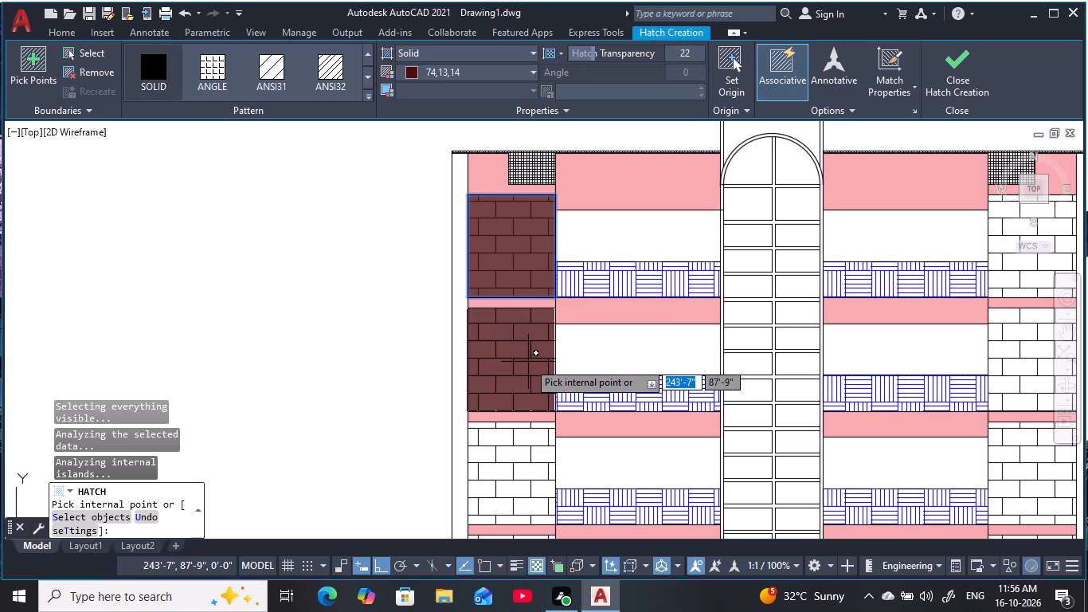
pyautogui.press('Escape')
pyautogui.press('Escape')
pyautogui.press('Escape')
pyautogui.moveTo(531, 273); pyautogui.dragTo(472, 272, button='middle')
pyautogui.press('Escape')
pyautogui.press('Escape')
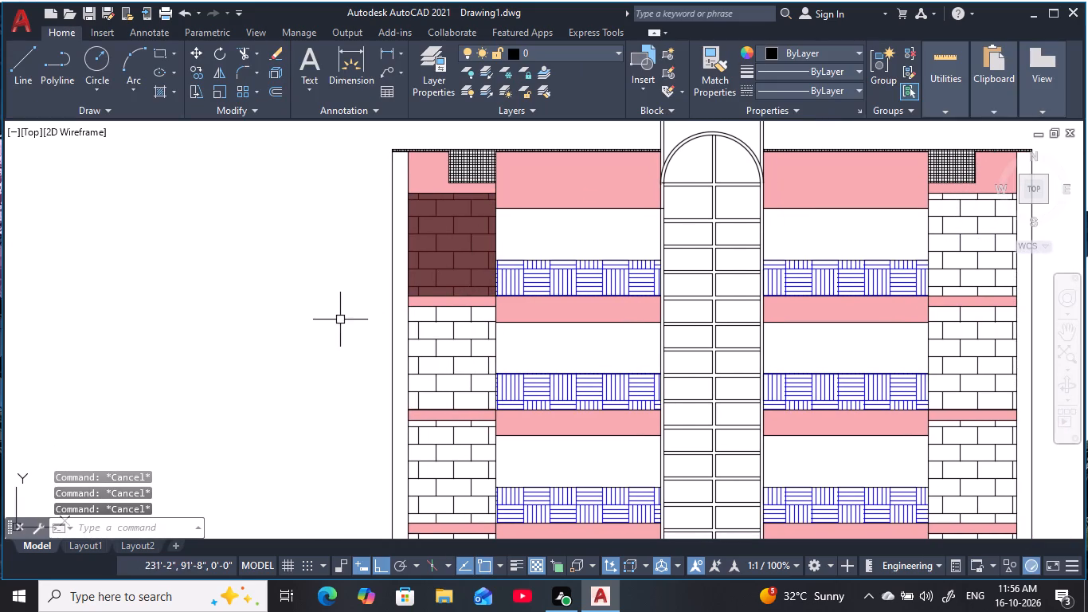
pyautogui.press('Escape')
pyautogui.press('Escape')
# Start a new hatch with the same solid settings and fill the four lower brick panels of the left outer bay.
pyautogui.press('space')
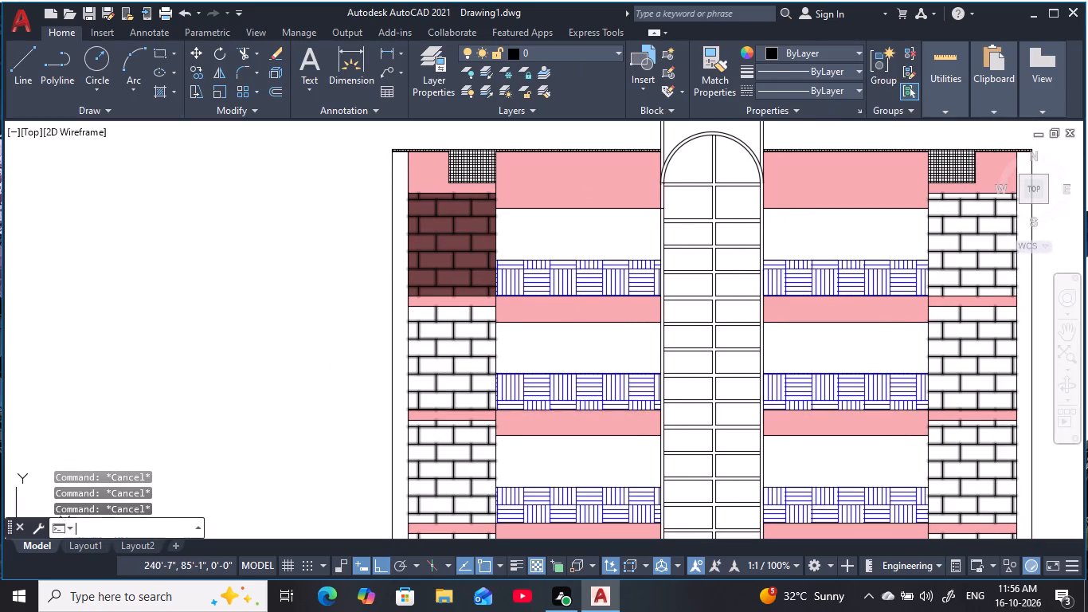
pyautogui.scroll(-2, 514, 358)
pyautogui.moveTo(521, 357); pyautogui.dragTo(500, 304, button='middle')
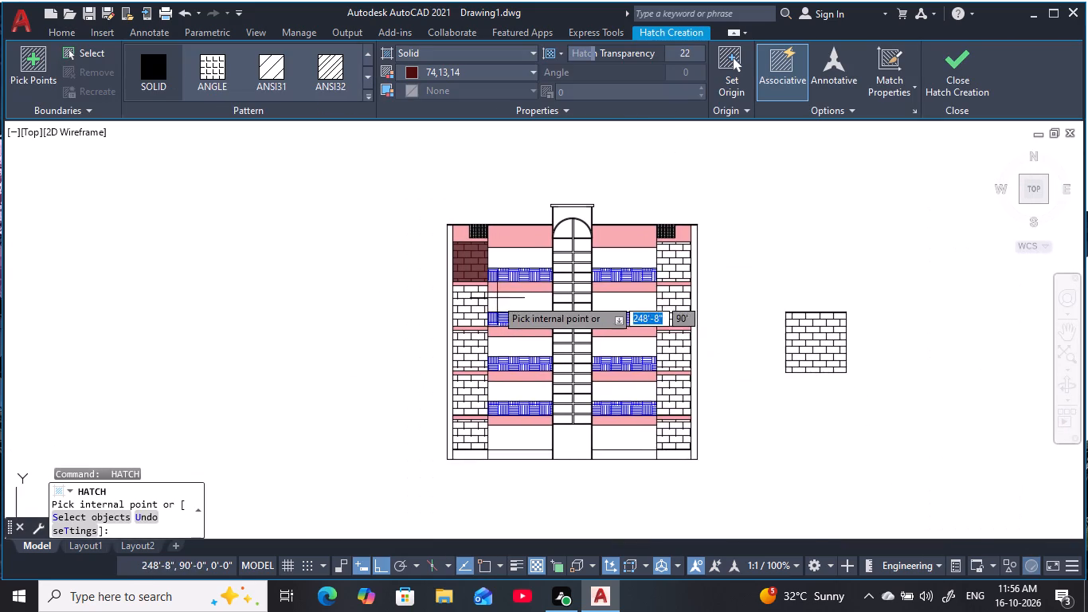
pyautogui.scroll(1, 483, 300)
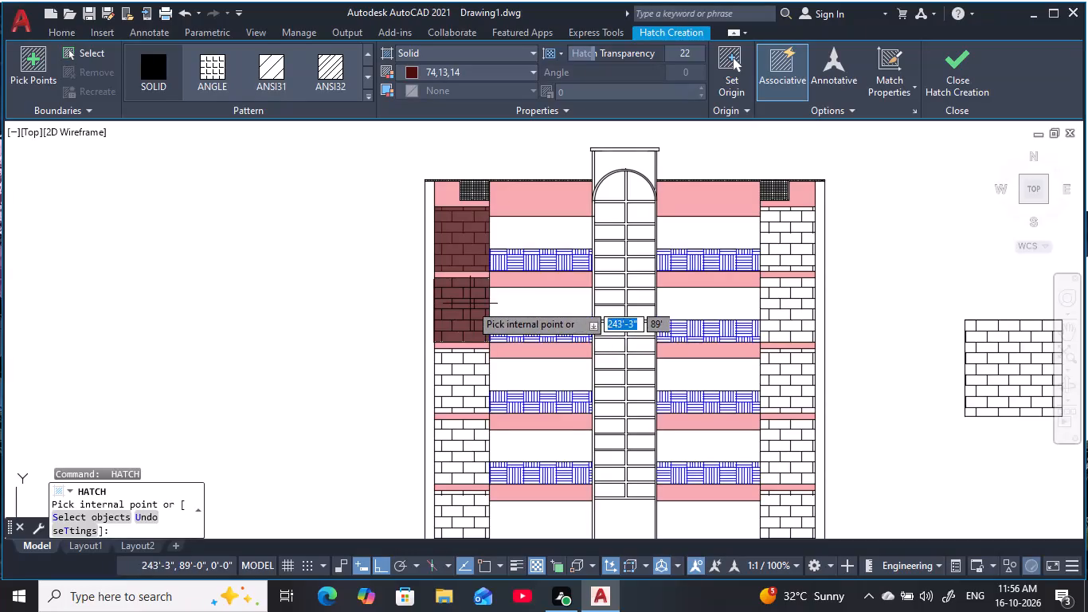
pyautogui.click(470, 302)
pyautogui.click(463, 385)
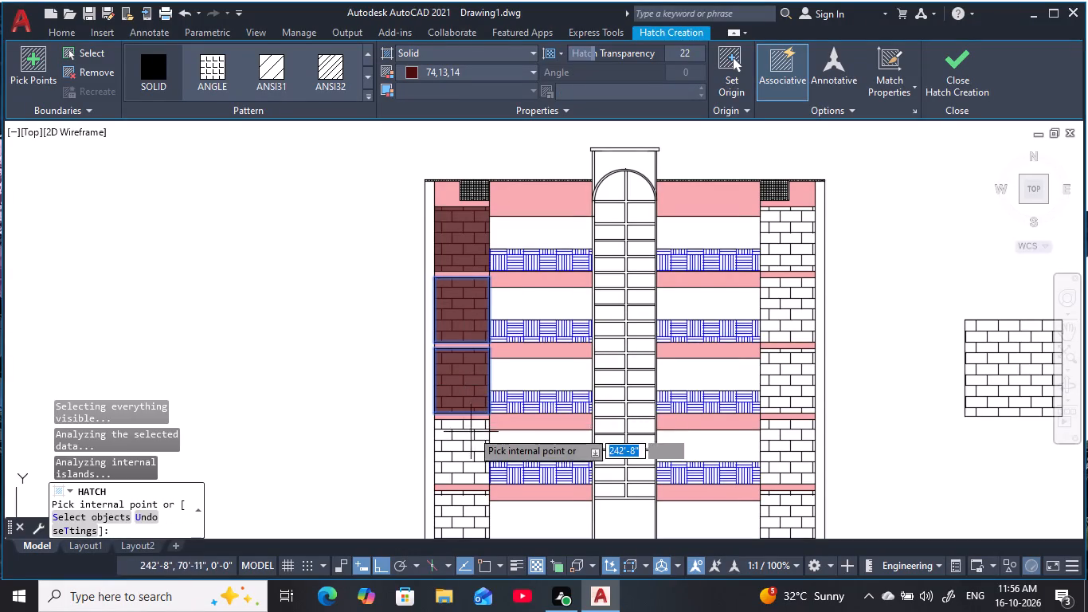
pyautogui.moveTo(476, 422); pyautogui.dragTo(461, 311, button='middle')
pyautogui.click(452, 328)
pyautogui.click(452, 411)
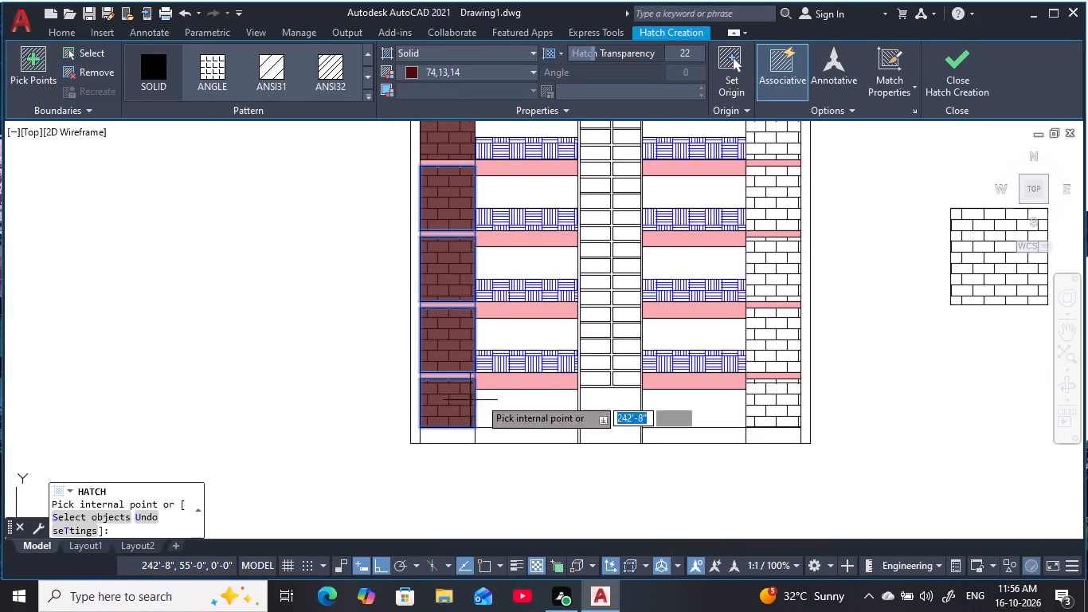
# Fill all five brick panels of the right outer bay with the same dark red solid, and finish the hatch.
pyautogui.click(773, 402)
pyautogui.click(773, 346)
pyautogui.click(793, 276)
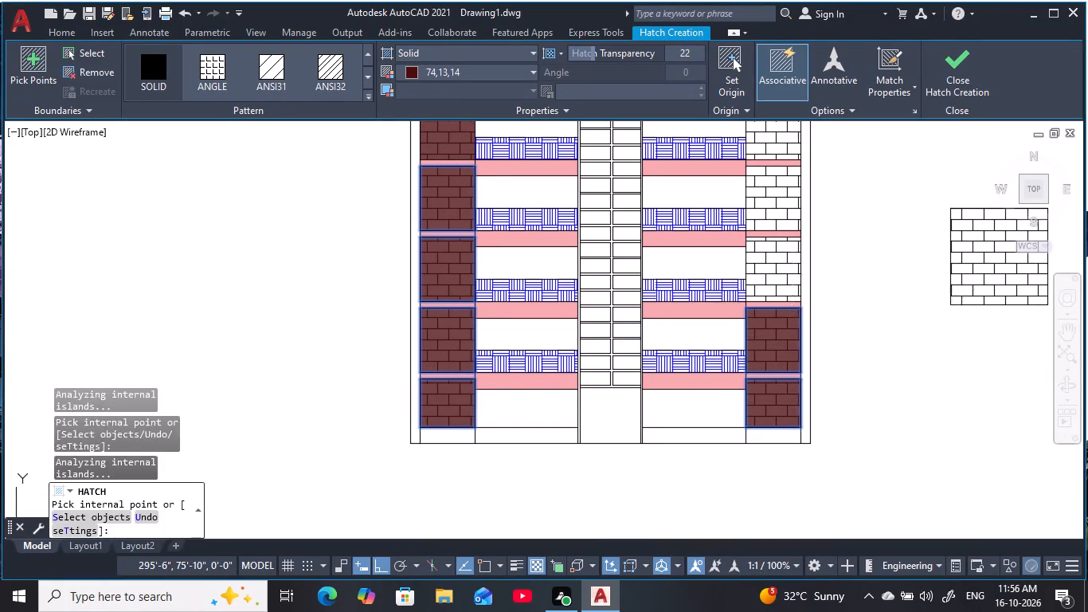
pyautogui.moveTo(793, 281); pyautogui.dragTo(773, 397, button='middle')
pyautogui.click(751, 324)
pyautogui.click(761, 235)
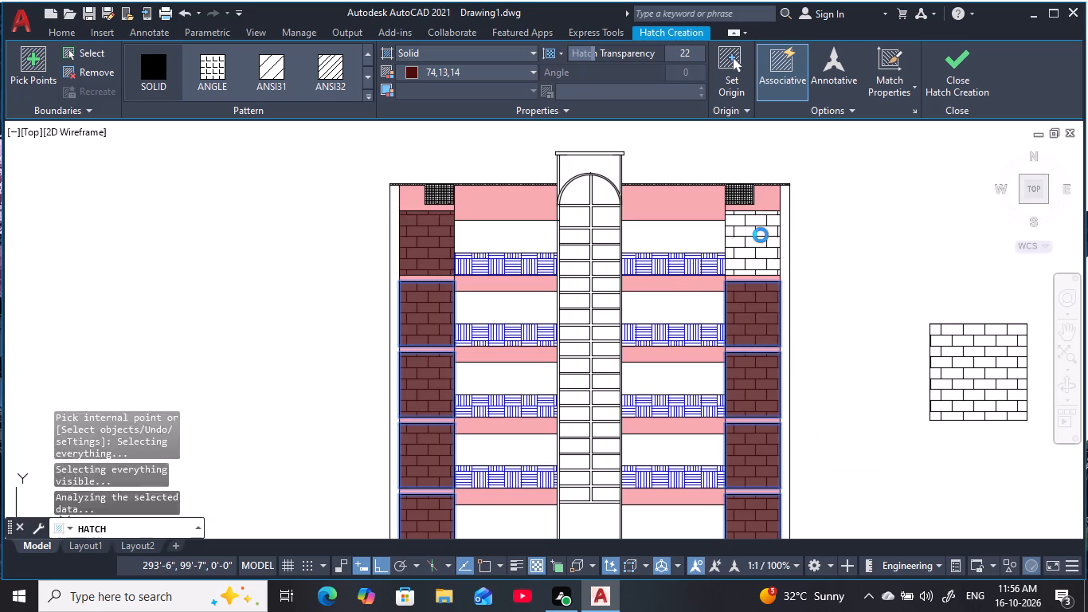
pyautogui.press('Escape')
pyautogui.press('Escape')
pyautogui.press('Escape')
pyautogui.press('Escape')
pyautogui.press('Escape')
pyautogui.press('Escape')
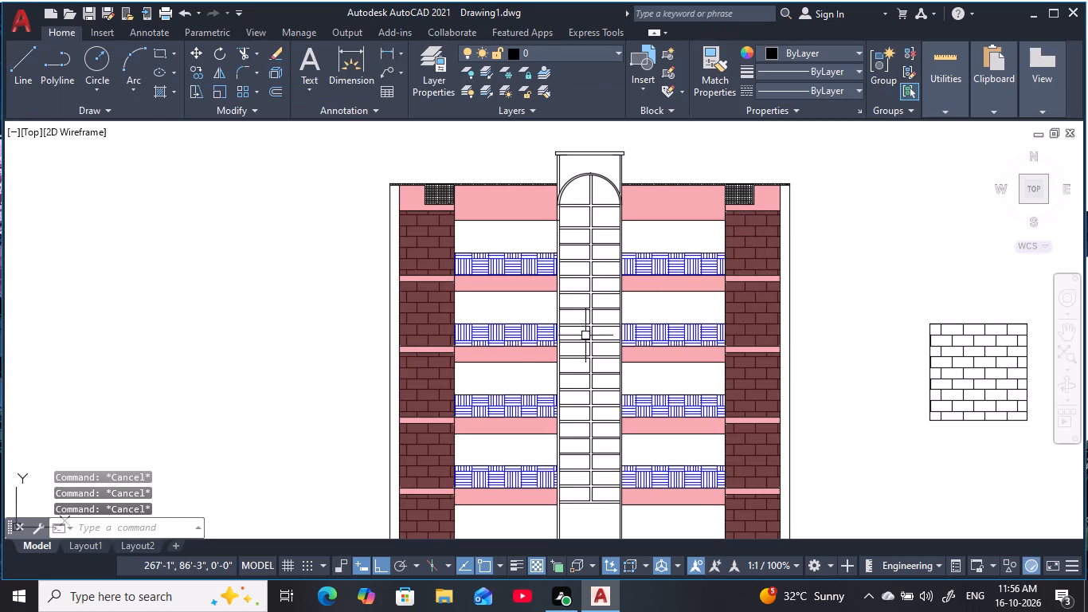
pyautogui.press('Escape')
pyautogui.press('Escape')
pyautogui.press('Escape')
pyautogui.press('Escape')
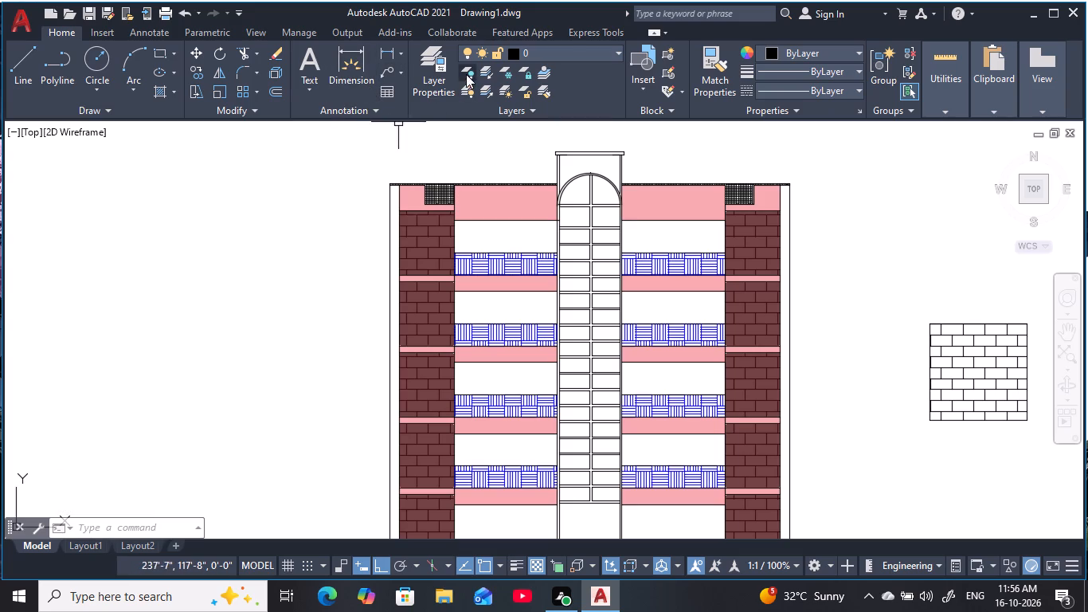
# Examine the filled brick panels and pink floor bands on the elevation's outer bays.
pyautogui.scroll(4, 424, 263)
pyautogui.scroll(-2, 463, 300)
pyautogui.moveTo(464, 299); pyautogui.dragTo(464, 286, button='middle')
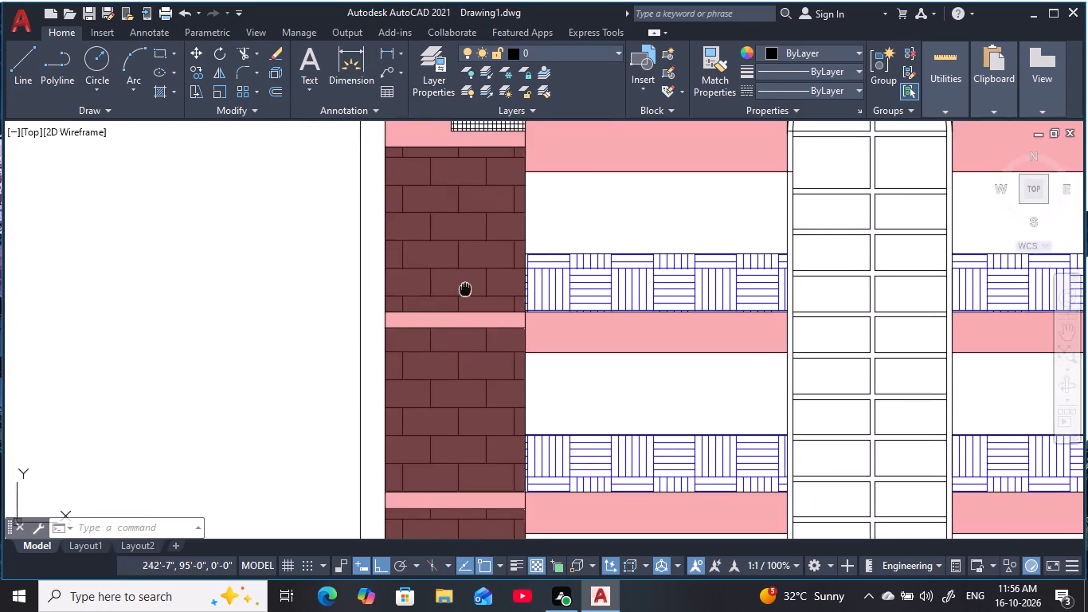
pyautogui.moveTo(464, 286); pyautogui.dragTo(463, 225, button='middle')
pyautogui.scroll(-1, 464, 231)
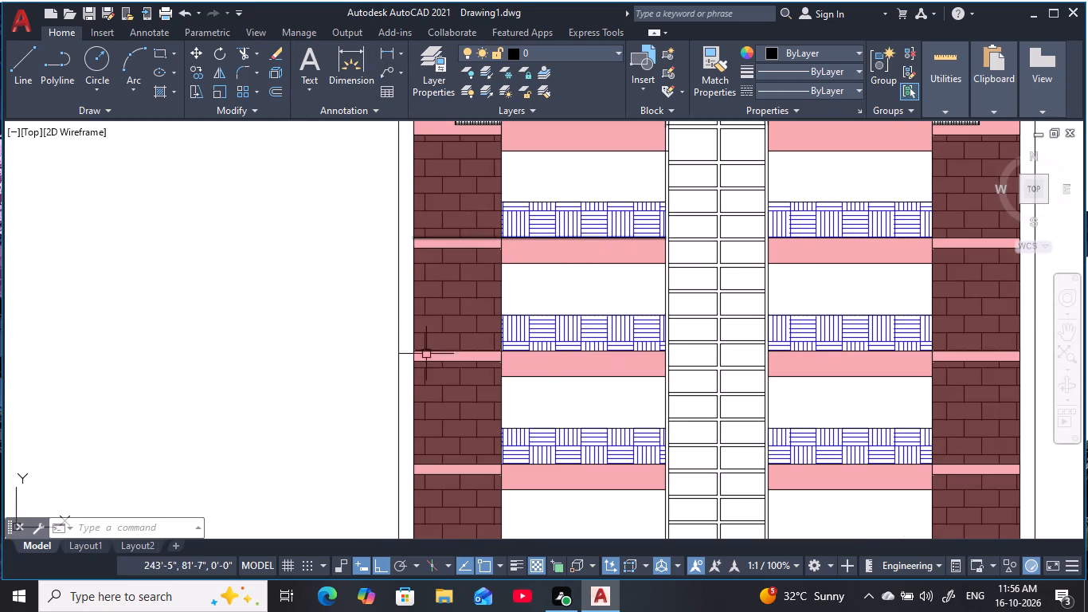
pyautogui.press('Escape')
pyautogui.press('Escape')
pyautogui.press('Escape')
pyautogui.press('Escape')
pyautogui.press('Escape')
pyautogui.scroll(-1, 503, 304)
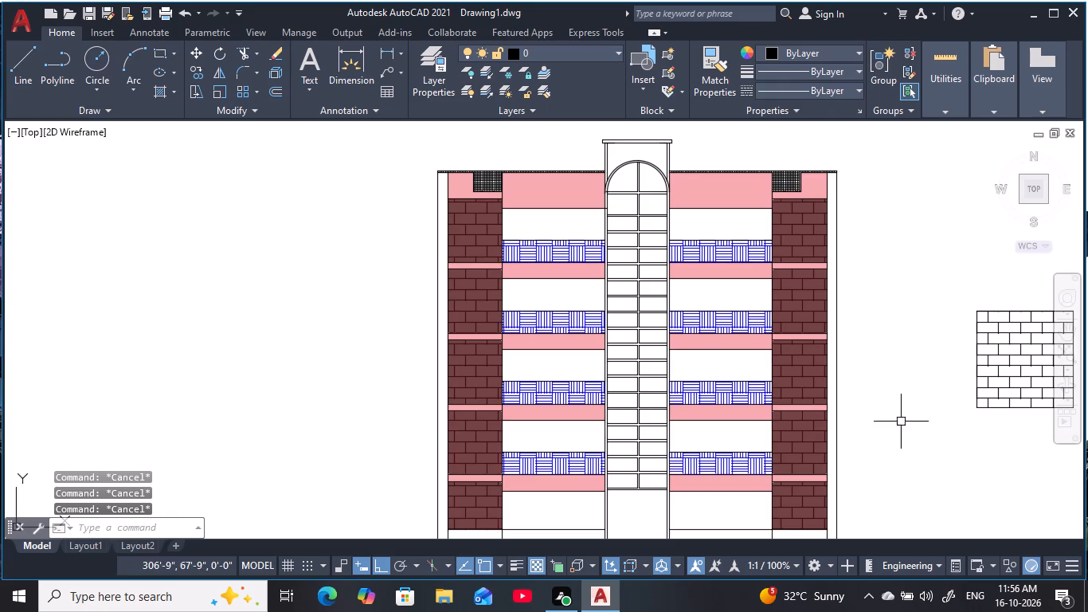
# Erase the blue AR-PARQ1 hatch from all the balcony strips on both sides of the central bay.
pyautogui.moveTo(915, 384); pyautogui.dragTo(884, 351, button='middle')
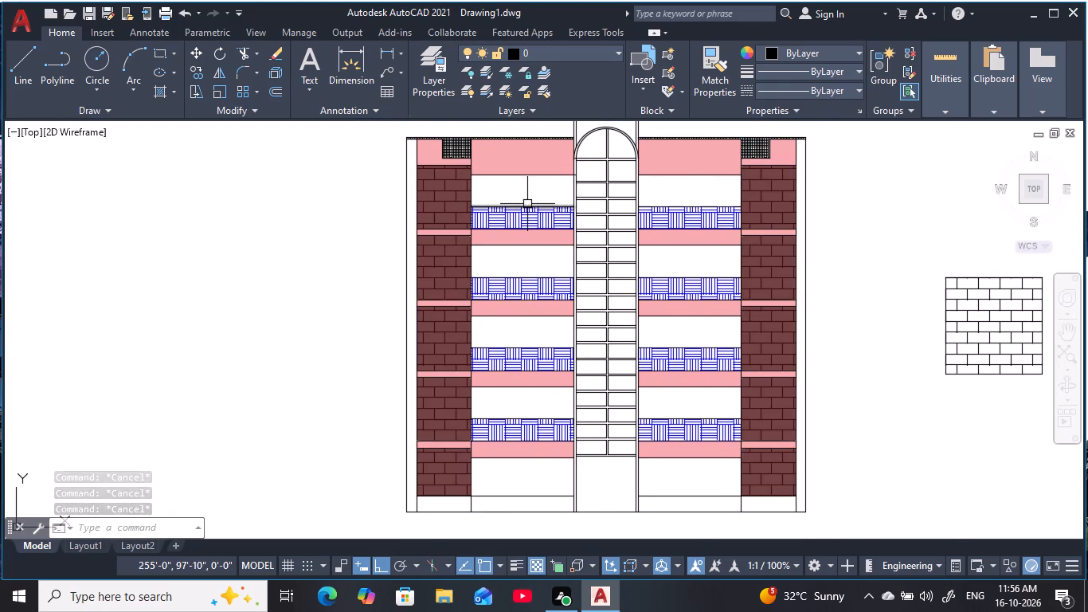
pyautogui.scroll(1, 527, 204)
pyautogui.moveTo(530, 204); pyautogui.dragTo(507, 210, button='middle')
pyautogui.click(521, 233)
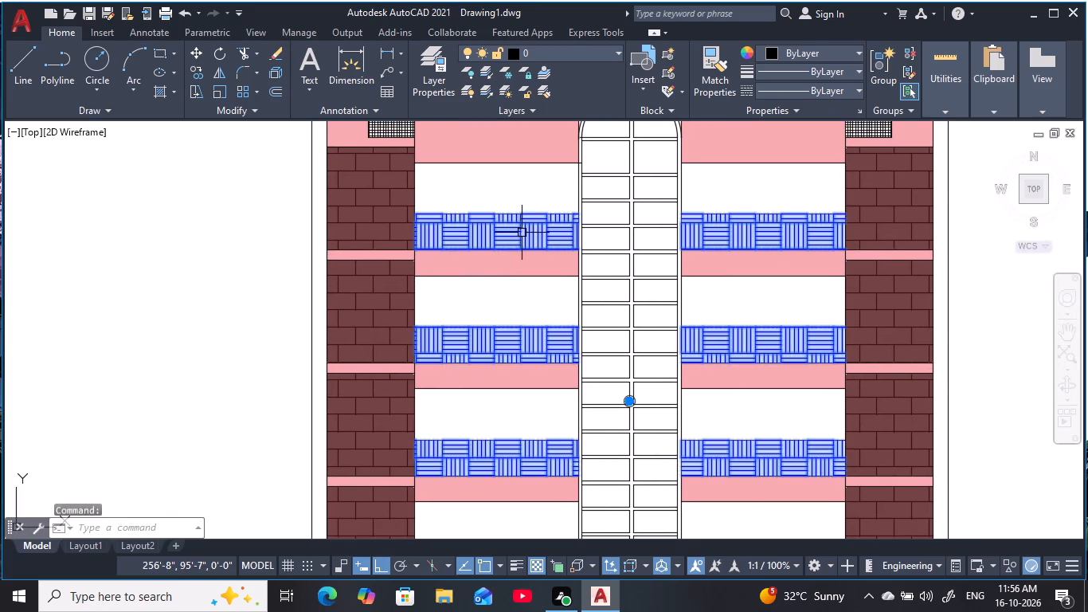
pyautogui.write('E')
pyautogui.press('space')
pyautogui.press('Escape')
pyautogui.press('Escape')
pyautogui.press('Escape')
pyautogui.press('Escape')
pyautogui.press('Escape')
pyautogui.press('Escape')
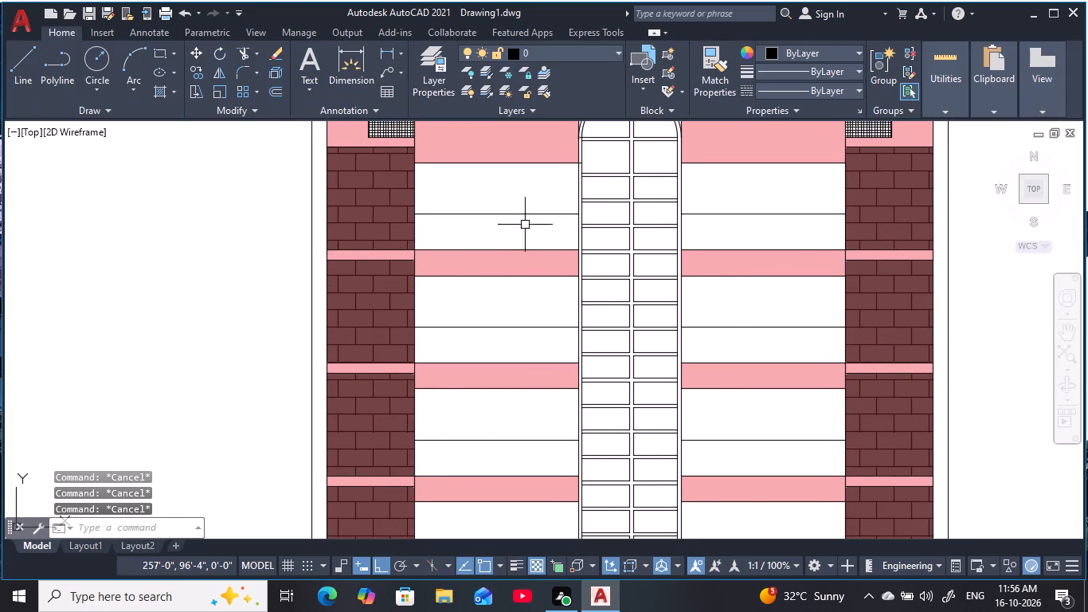
pyautogui.press('Escape')
pyautogui.press('Escape')
pyautogui.press('Escape')
pyautogui.press('Escape')
pyautogui.press('Escape')
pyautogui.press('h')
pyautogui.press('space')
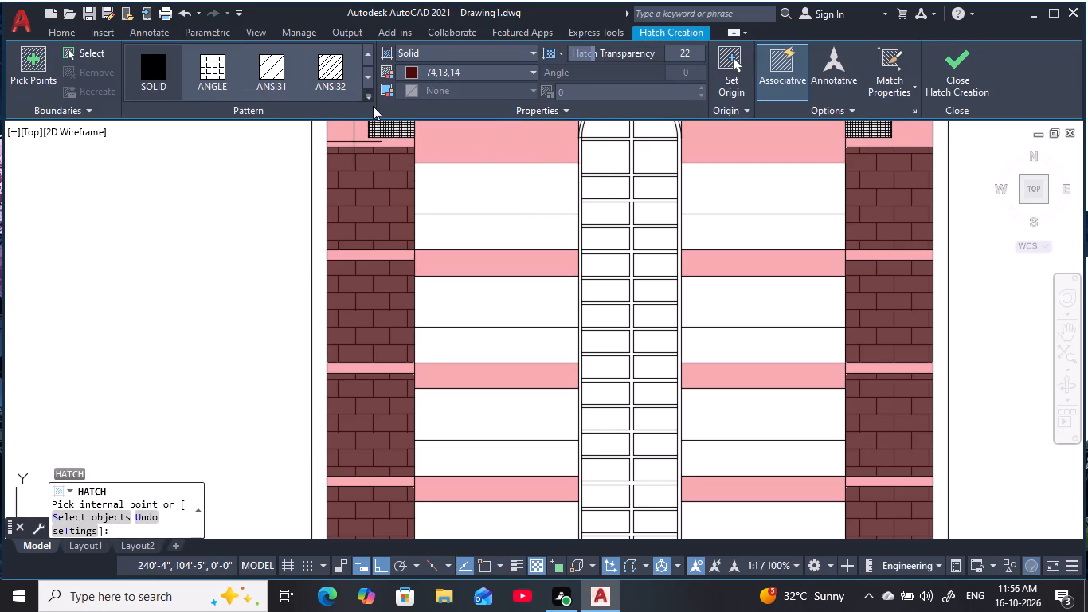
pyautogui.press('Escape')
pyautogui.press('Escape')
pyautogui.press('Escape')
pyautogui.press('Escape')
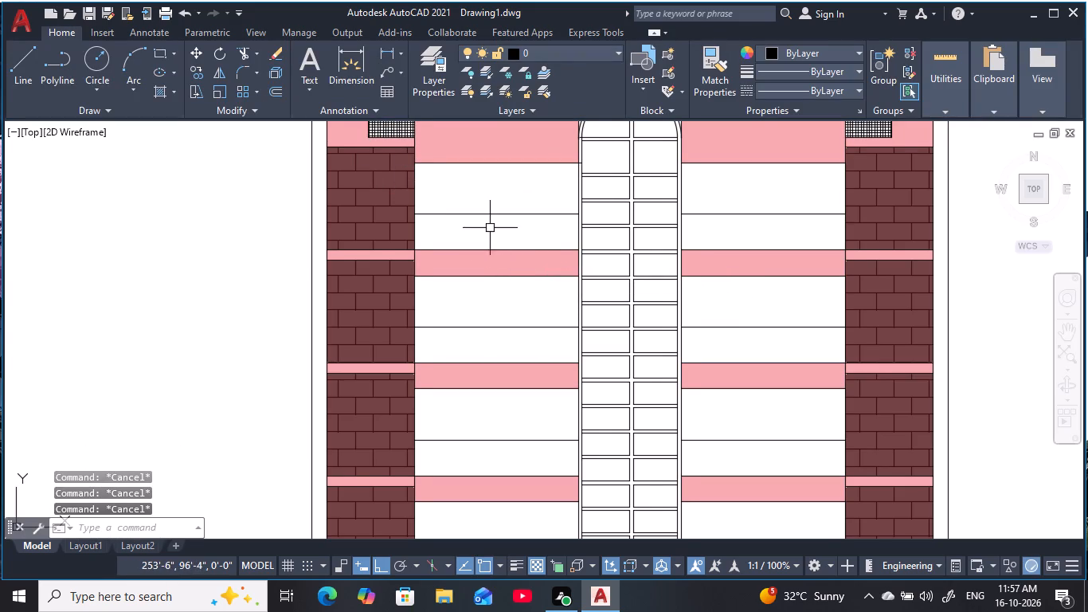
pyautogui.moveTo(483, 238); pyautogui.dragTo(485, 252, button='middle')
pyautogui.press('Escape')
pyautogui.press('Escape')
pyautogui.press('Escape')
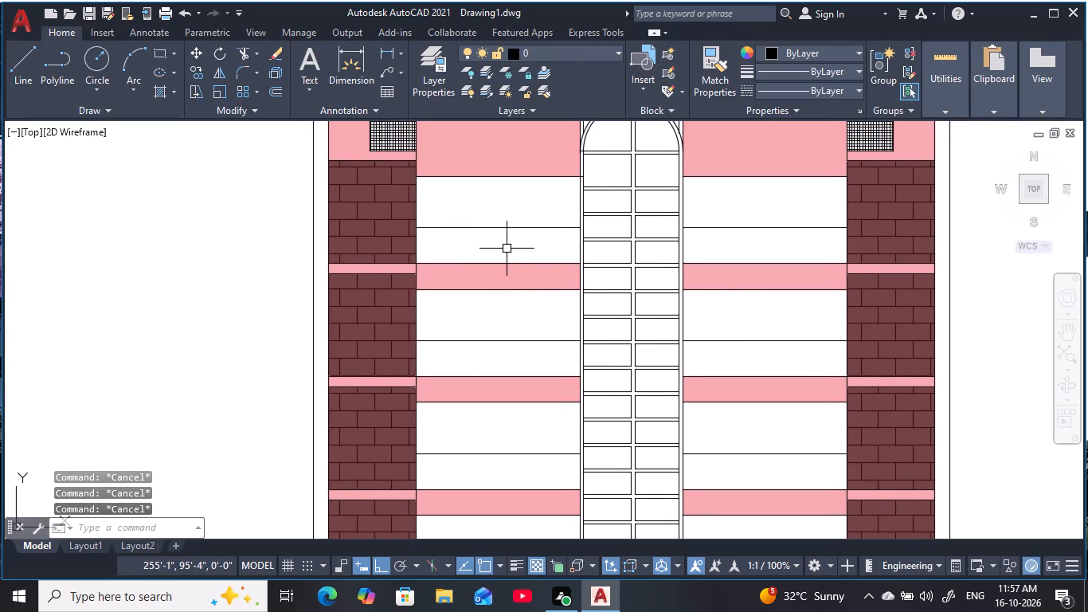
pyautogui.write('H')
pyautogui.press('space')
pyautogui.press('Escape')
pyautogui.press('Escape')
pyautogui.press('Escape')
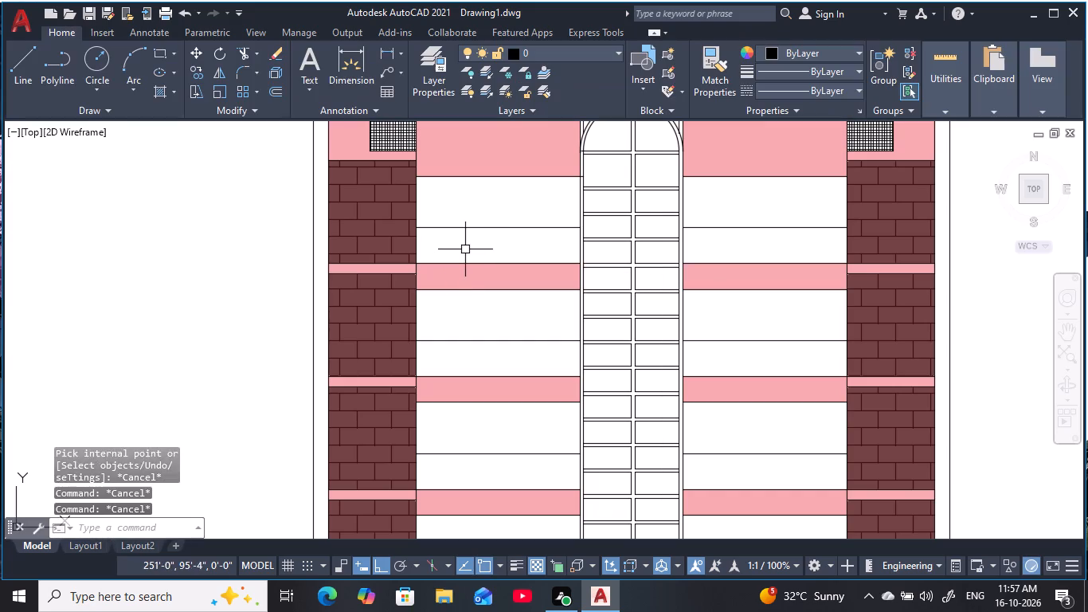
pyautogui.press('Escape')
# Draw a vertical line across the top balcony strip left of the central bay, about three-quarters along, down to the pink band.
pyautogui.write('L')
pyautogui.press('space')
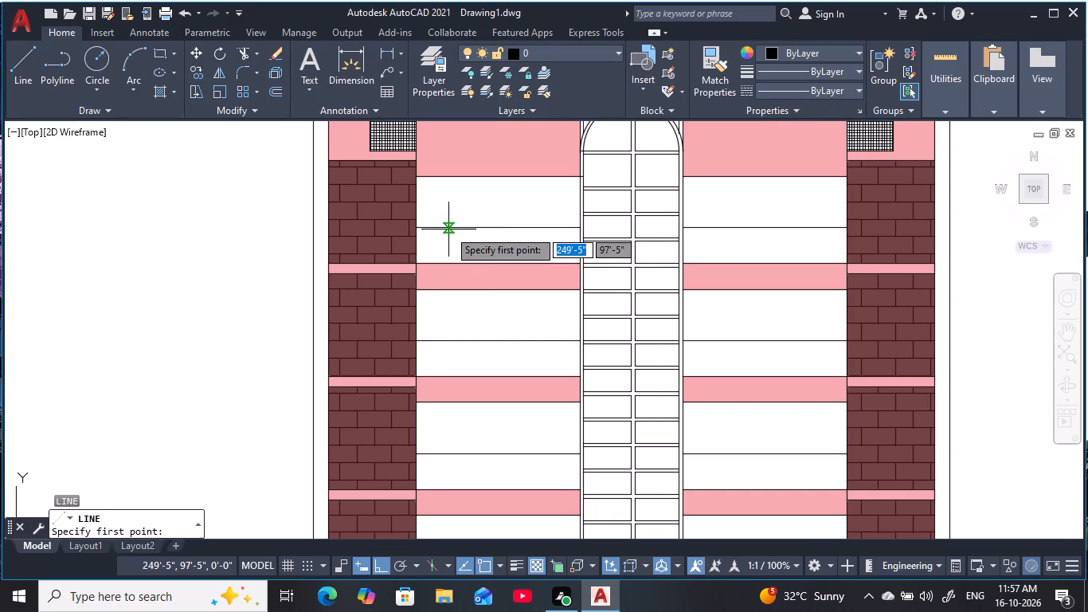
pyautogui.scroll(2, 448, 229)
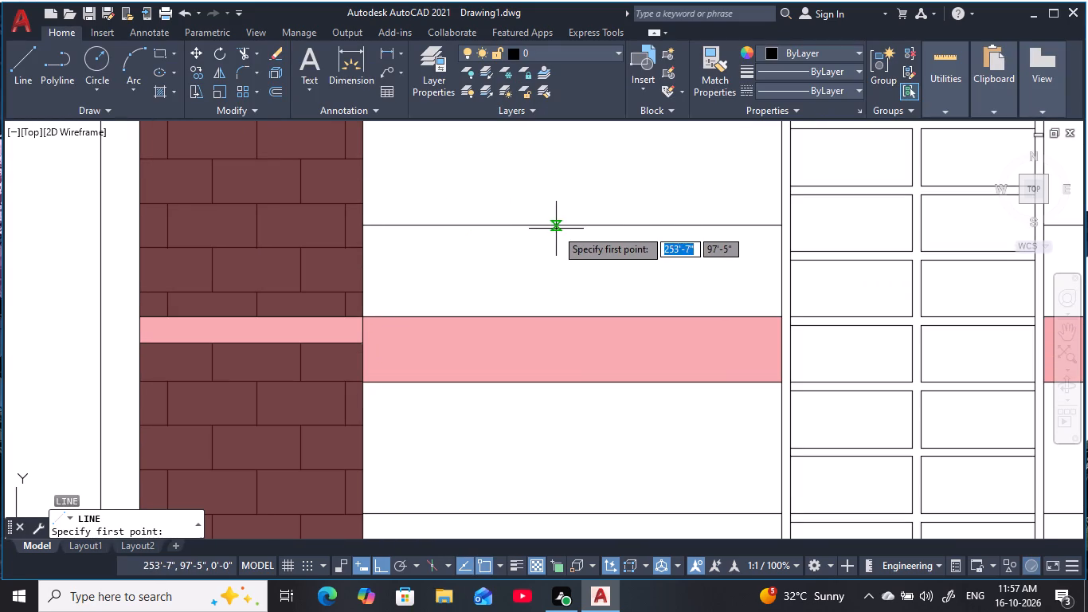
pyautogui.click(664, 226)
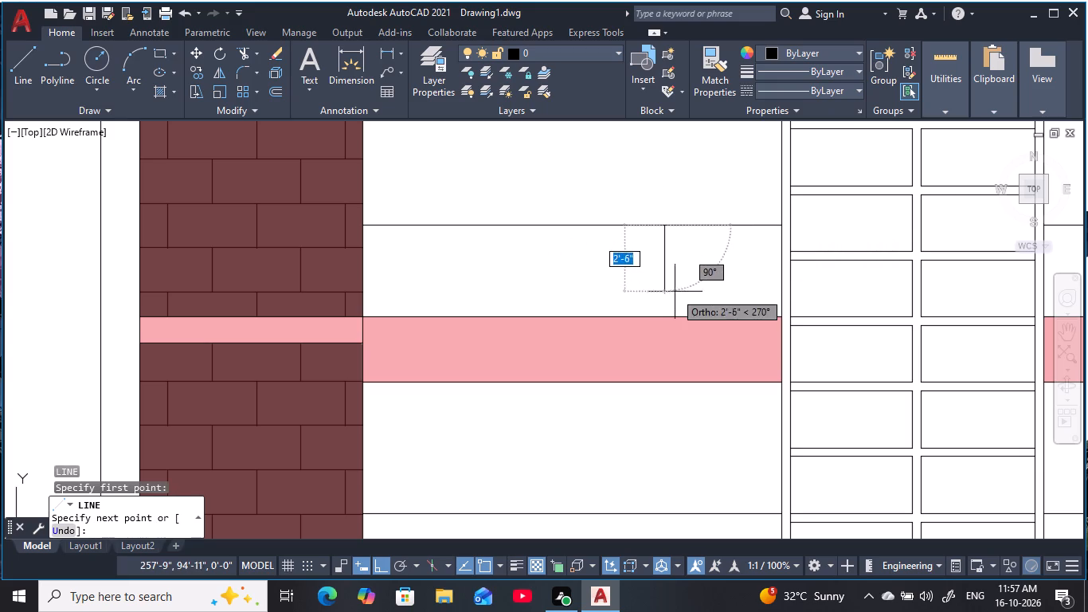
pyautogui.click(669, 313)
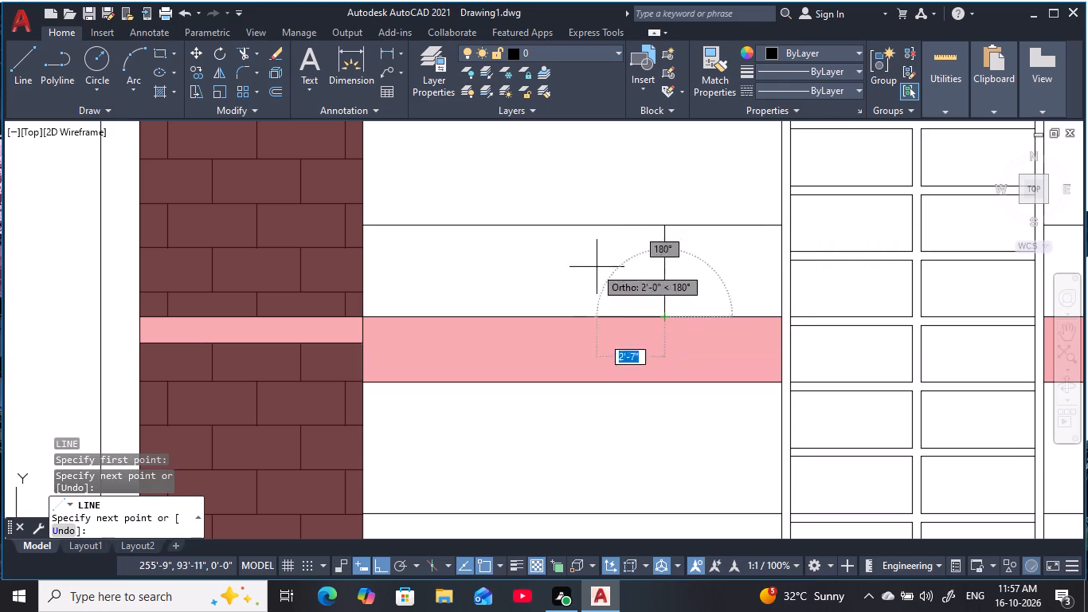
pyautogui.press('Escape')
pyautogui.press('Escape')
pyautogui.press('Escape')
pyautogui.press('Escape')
# Draw a vertical line about 3'-6" high at the brick-bay end of the same balcony strip, down to the pink band.
pyautogui.write('L')
pyautogui.press('space')
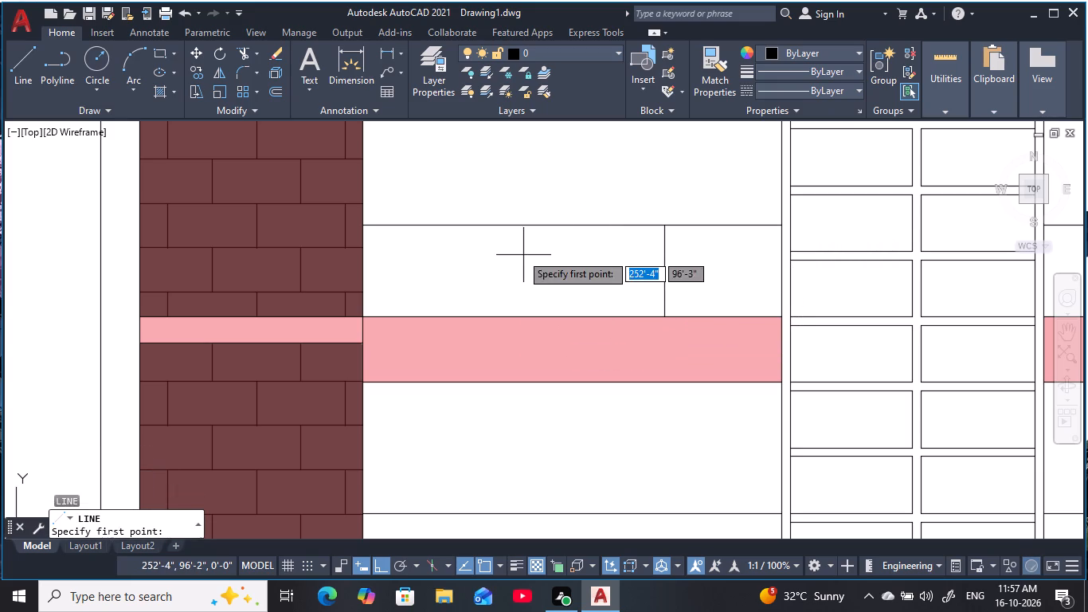
pyautogui.click(372, 228)
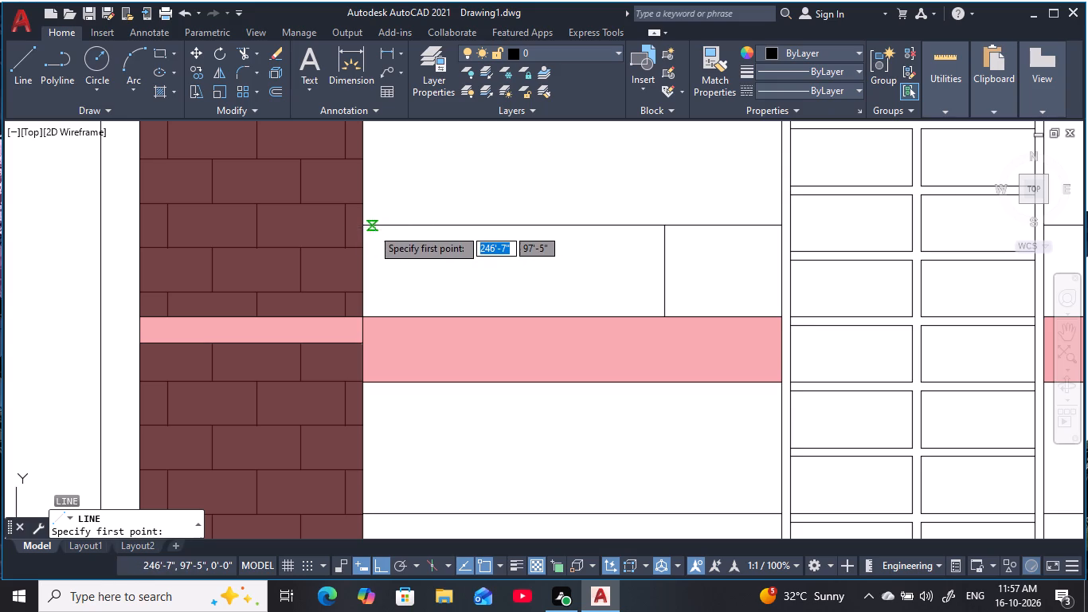
pyautogui.click(371, 312)
pyautogui.press('Escape')
pyautogui.press('Escape')
pyautogui.press('Escape')
pyautogui.press('Escape')
pyautogui.press('Escape')
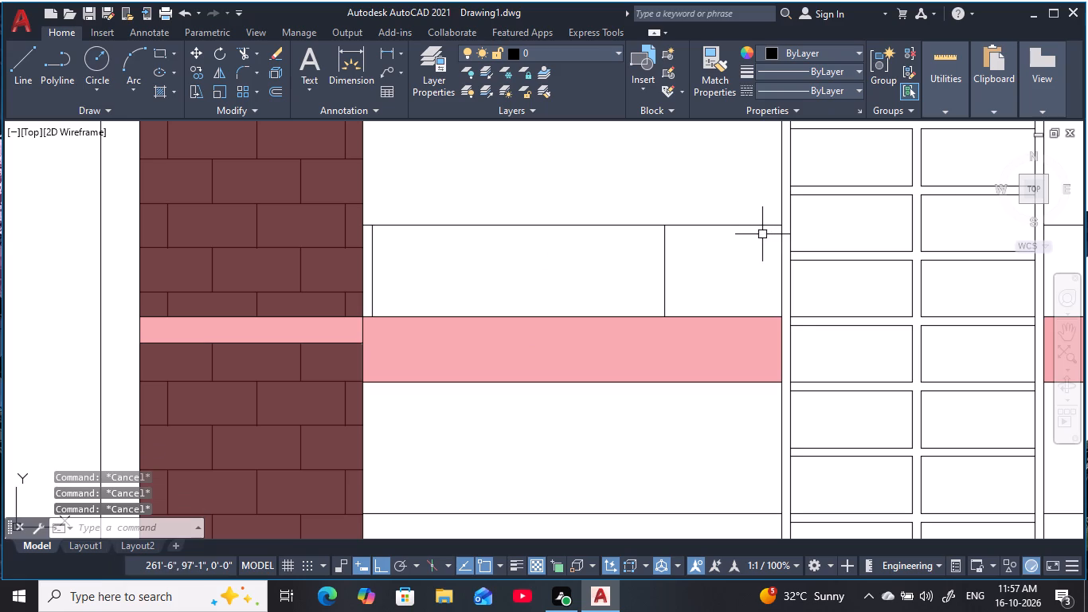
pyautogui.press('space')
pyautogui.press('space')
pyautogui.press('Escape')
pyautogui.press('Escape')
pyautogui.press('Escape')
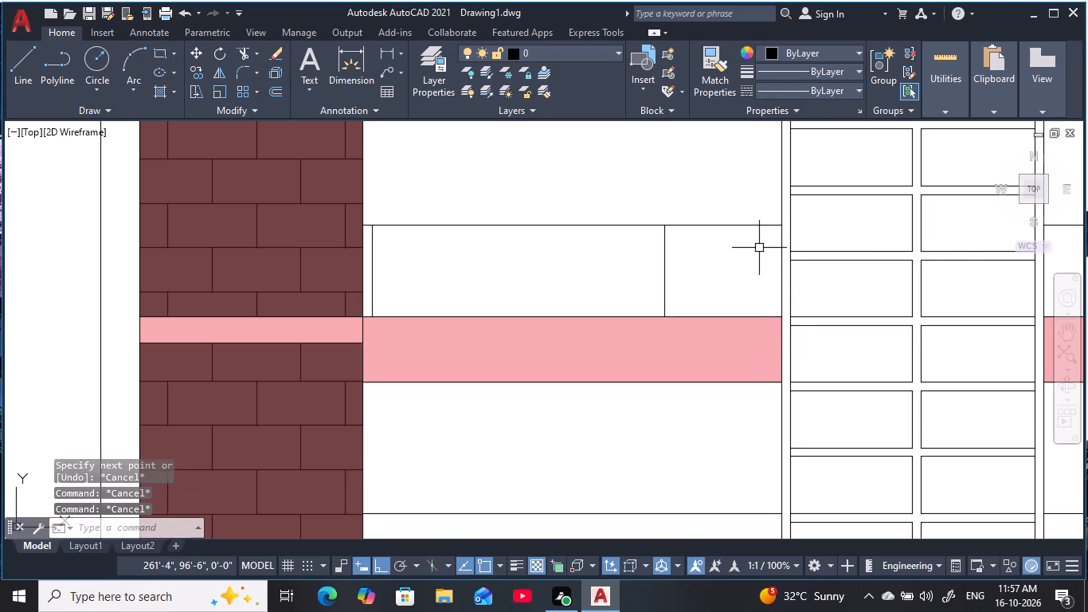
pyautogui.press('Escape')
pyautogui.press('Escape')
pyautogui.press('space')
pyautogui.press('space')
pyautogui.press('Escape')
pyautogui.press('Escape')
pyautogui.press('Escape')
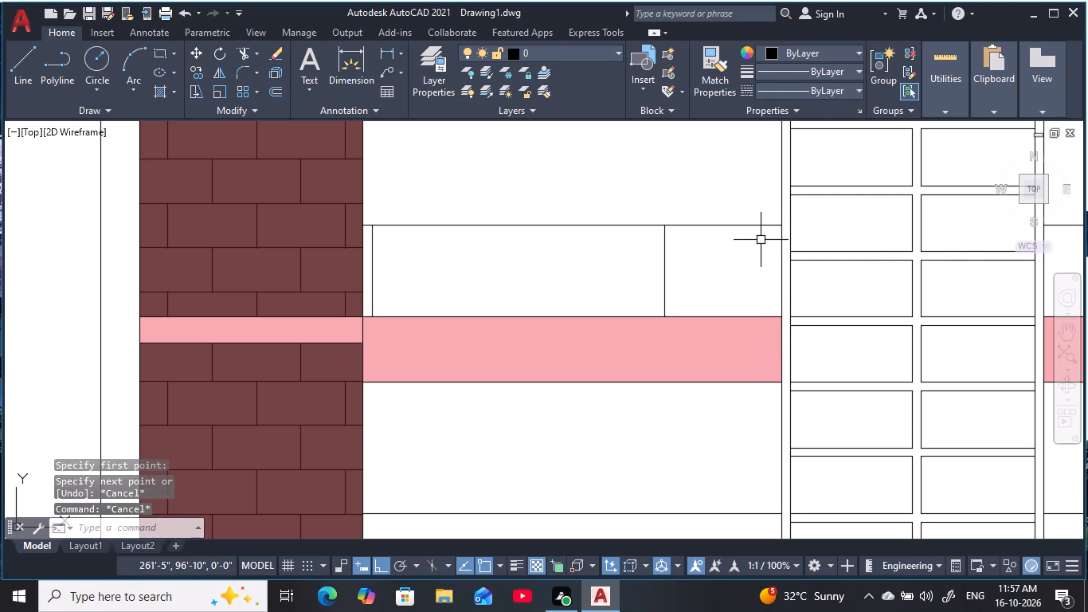
# Draw a matching vertical line at the central-bay end of the balcony strip, from its top line to the pink band.
pyautogui.press('space')
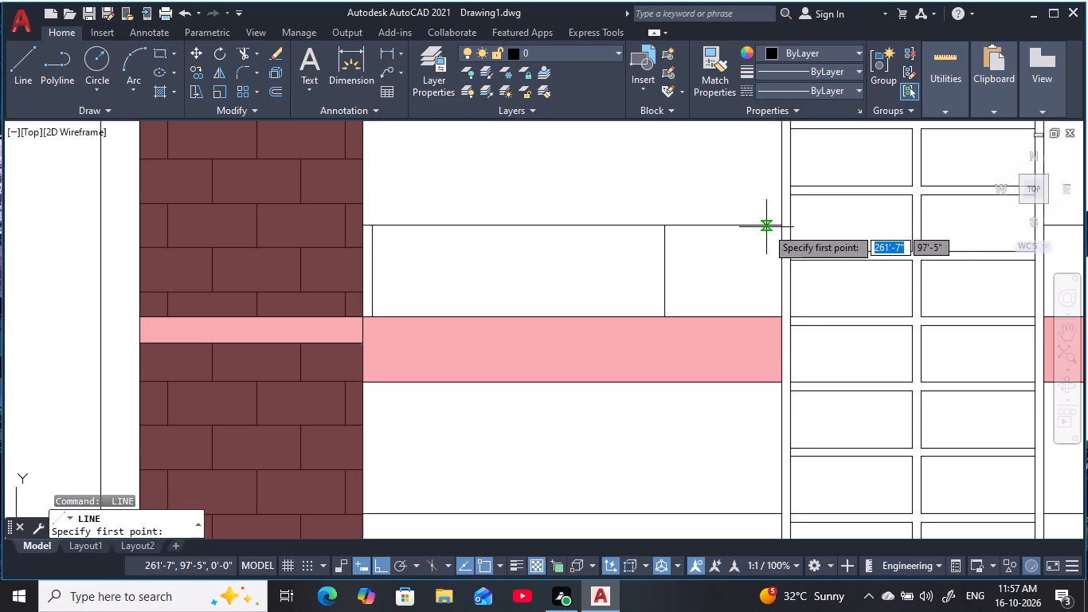
pyautogui.click(770, 228)
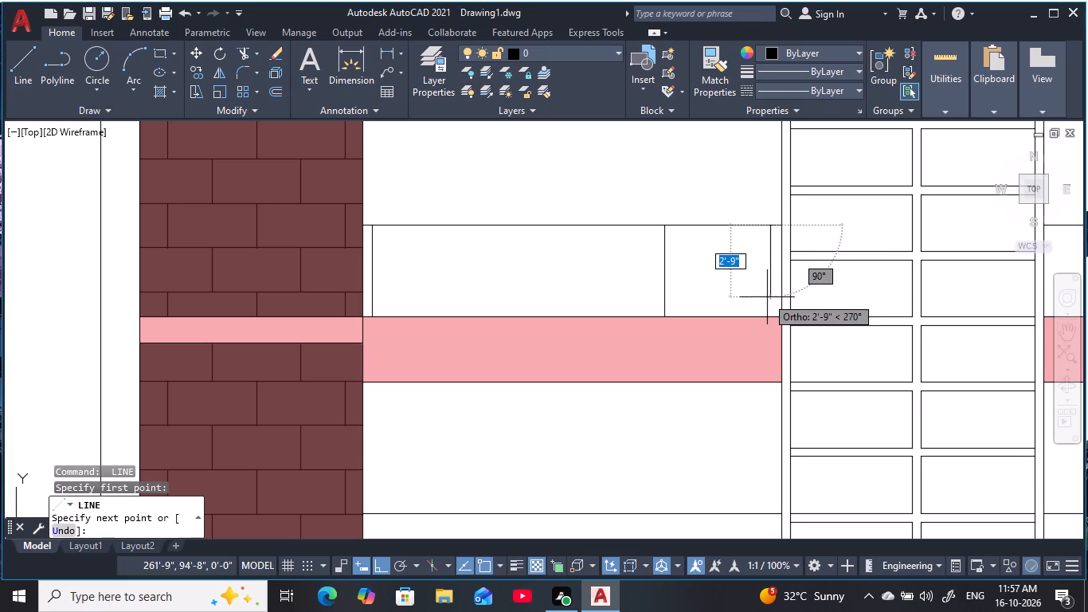
pyautogui.click(771, 312)
pyautogui.press('Escape')
pyautogui.press('Escape')
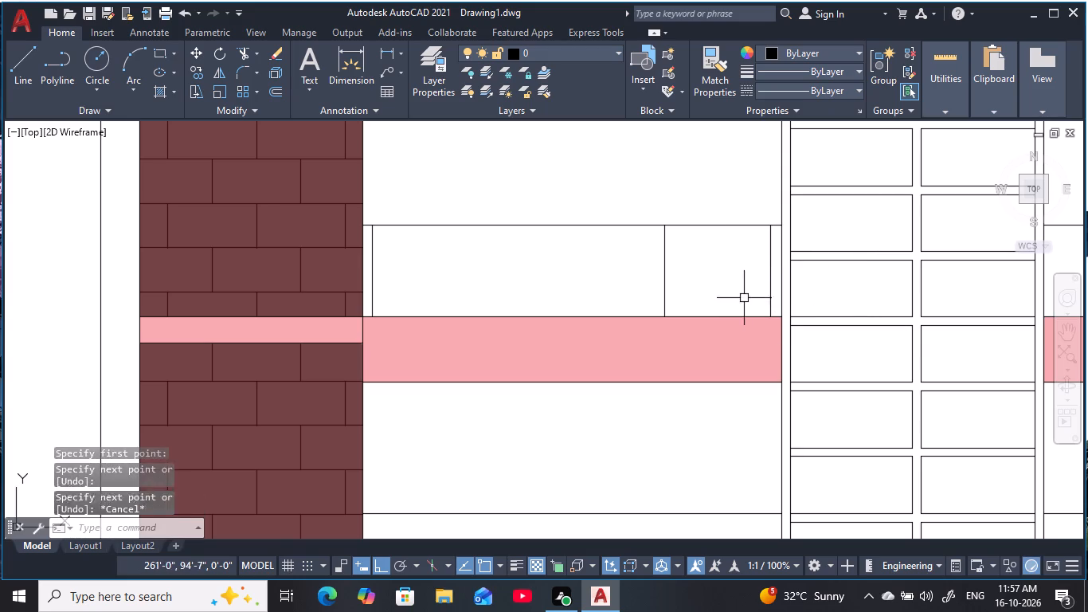
pyautogui.press('Escape')
pyautogui.press('Escape')
pyautogui.press('Escape')
pyautogui.press('Escape')
pyautogui.press('Escape')
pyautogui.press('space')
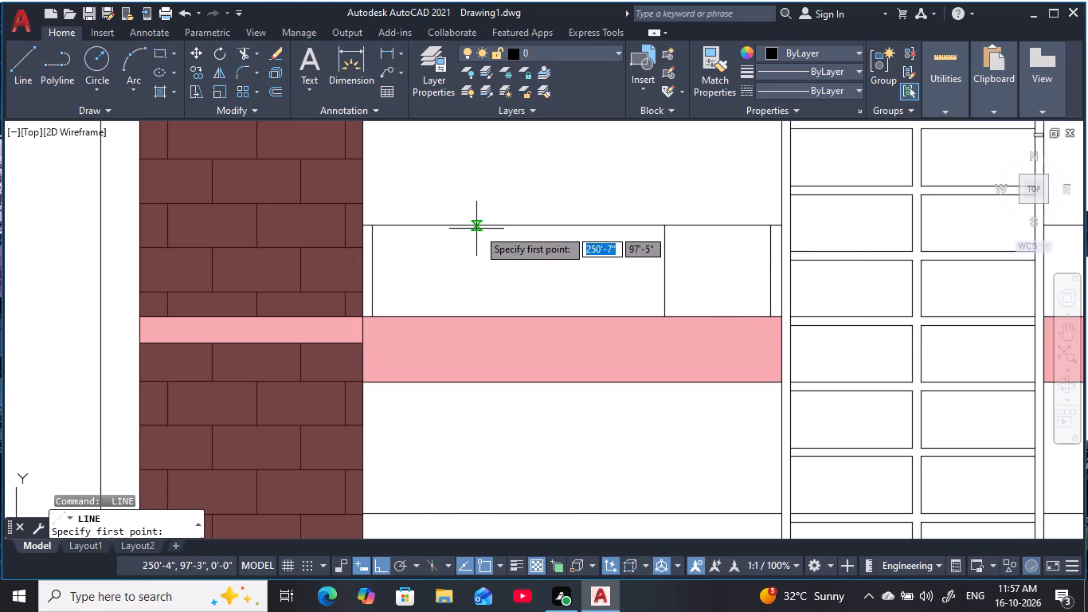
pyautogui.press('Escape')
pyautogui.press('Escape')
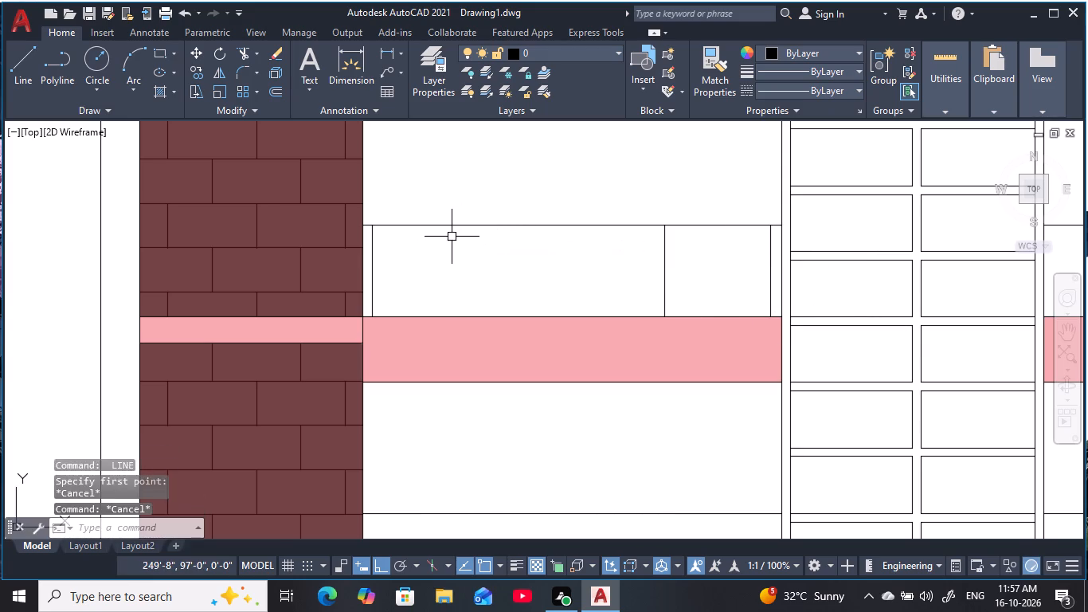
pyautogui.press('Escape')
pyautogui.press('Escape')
# Offset the vertical lines at both ends of the balcony strip 2" inward to form two end posts.
pyautogui.press('o')
pyautogui.press('space')
pyautogui.write('2')
pyautogui.press('space')
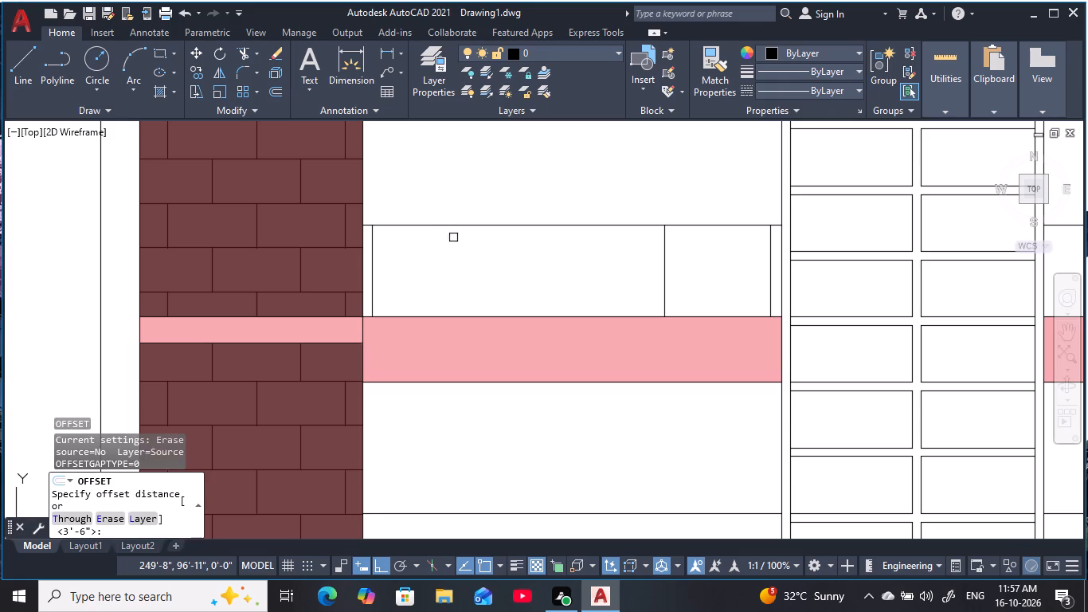
pyautogui.click(374, 279)
pyautogui.click(429, 281)
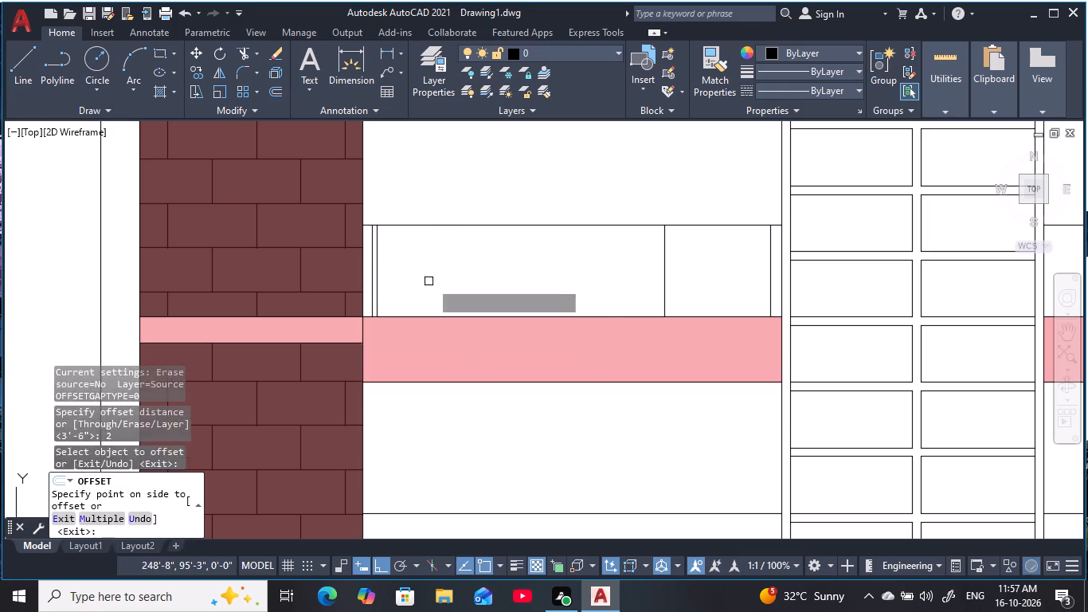
pyautogui.click(770, 279)
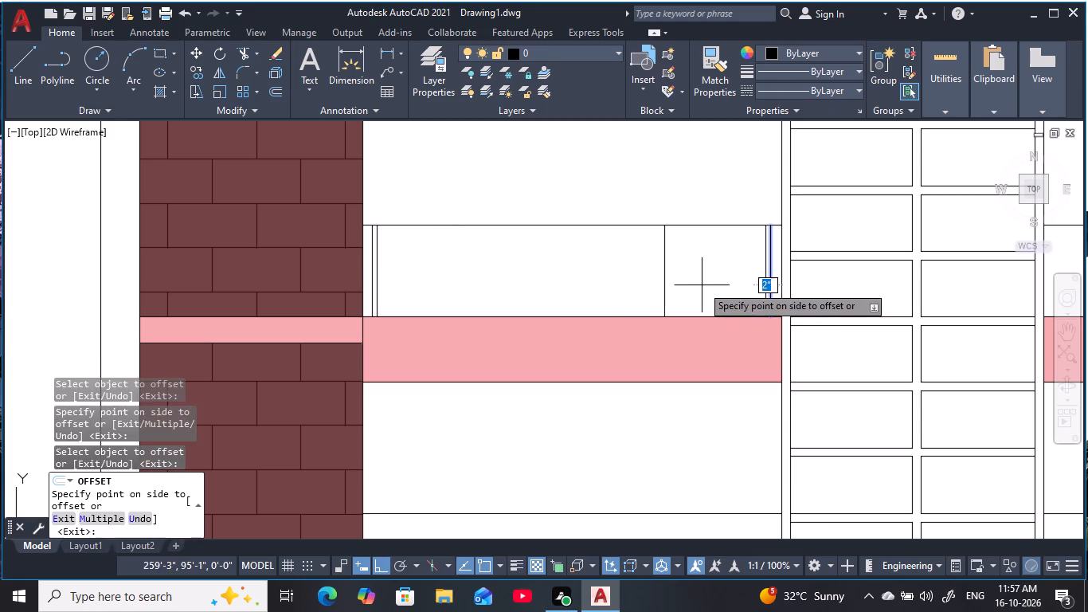
pyautogui.click(700, 285)
pyautogui.press('Escape')
pyautogui.press('Escape')
pyautogui.press('Escape')
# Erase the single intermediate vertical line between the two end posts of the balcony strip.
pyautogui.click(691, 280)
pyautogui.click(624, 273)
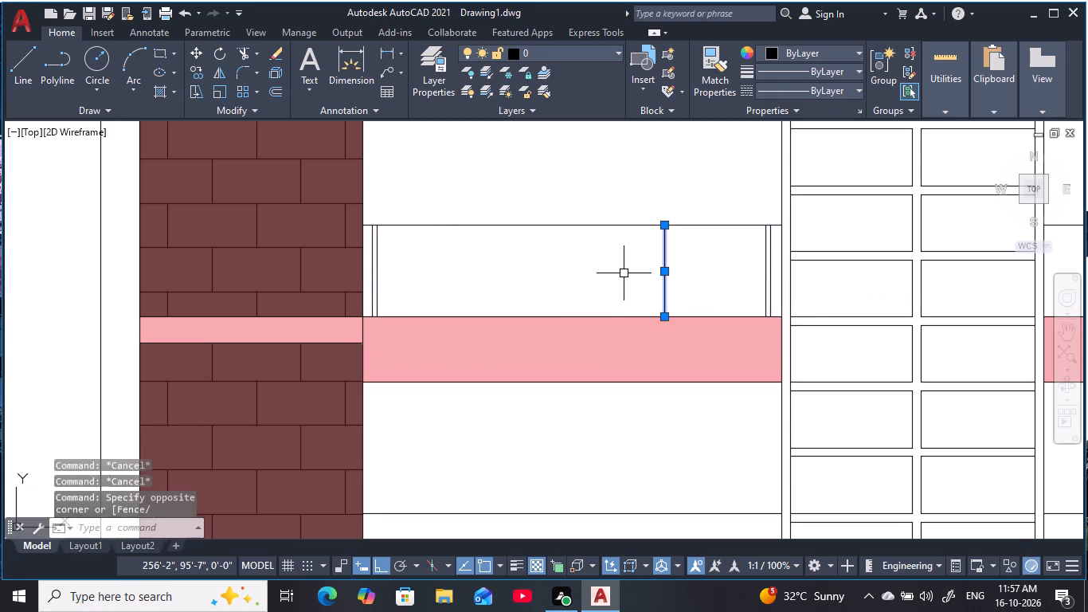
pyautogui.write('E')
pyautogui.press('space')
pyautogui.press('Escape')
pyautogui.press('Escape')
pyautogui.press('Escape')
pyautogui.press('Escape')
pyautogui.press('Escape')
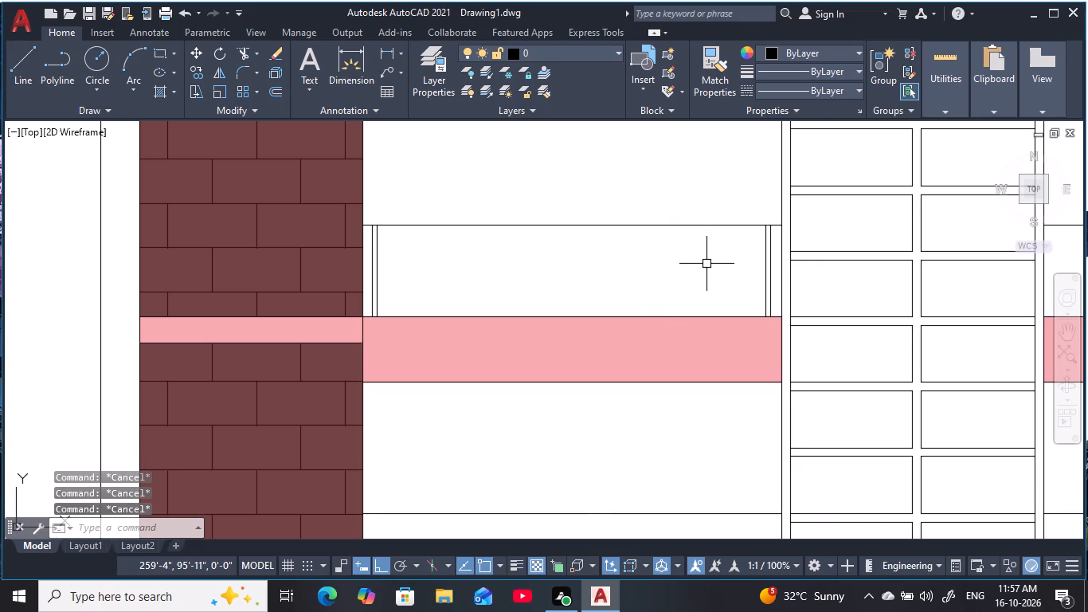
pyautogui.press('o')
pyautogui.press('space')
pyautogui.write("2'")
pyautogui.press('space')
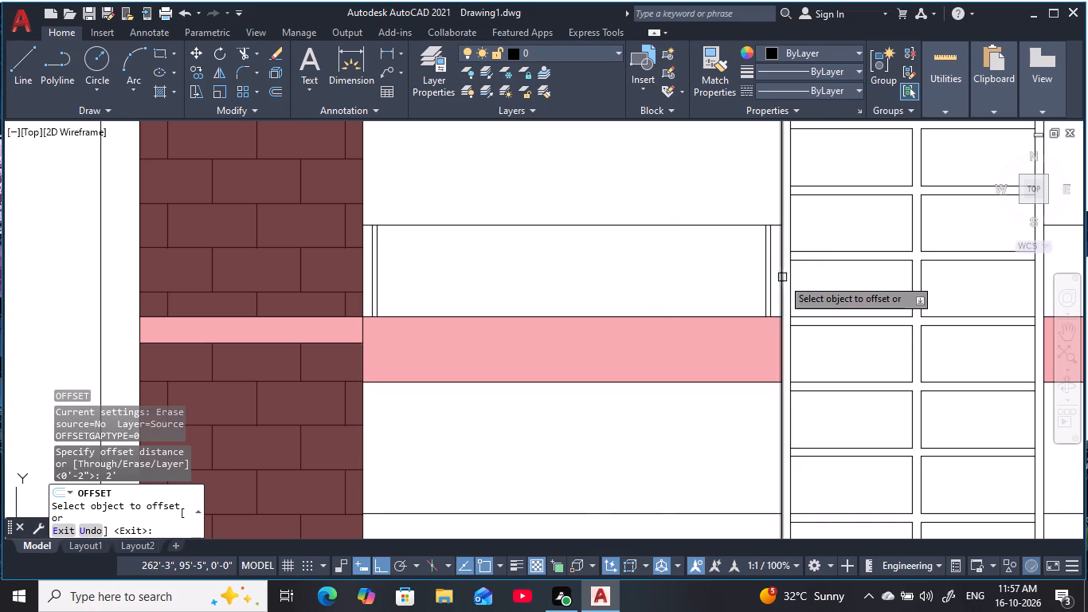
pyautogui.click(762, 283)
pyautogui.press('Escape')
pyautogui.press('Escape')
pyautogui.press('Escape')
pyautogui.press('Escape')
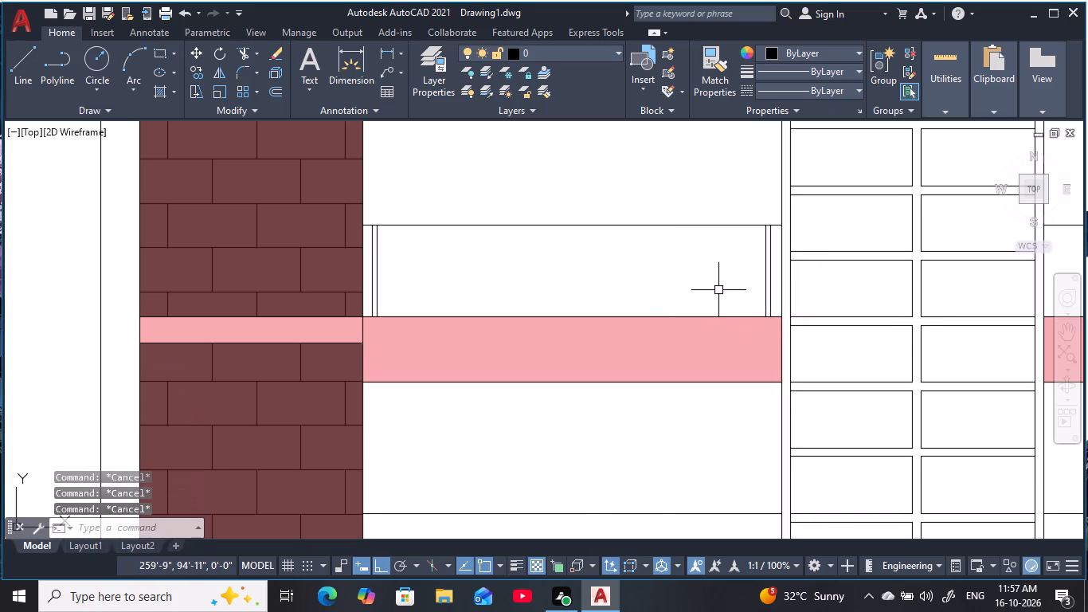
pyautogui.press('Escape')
# Offset the inner line of each end post 3'-6" inward along the balcony strip.
pyautogui.press('o')
pyautogui.press('space')
pyautogui.press('3')
pyautogui.press("'")
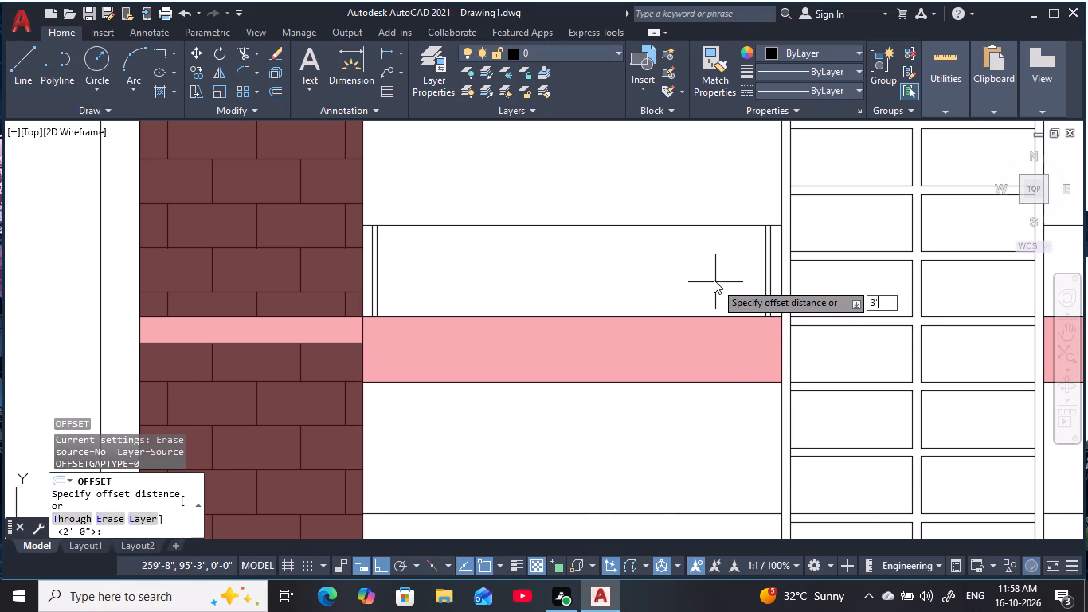
pyautogui.write('6')
pyautogui.press('space')
pyautogui.click(765, 285)
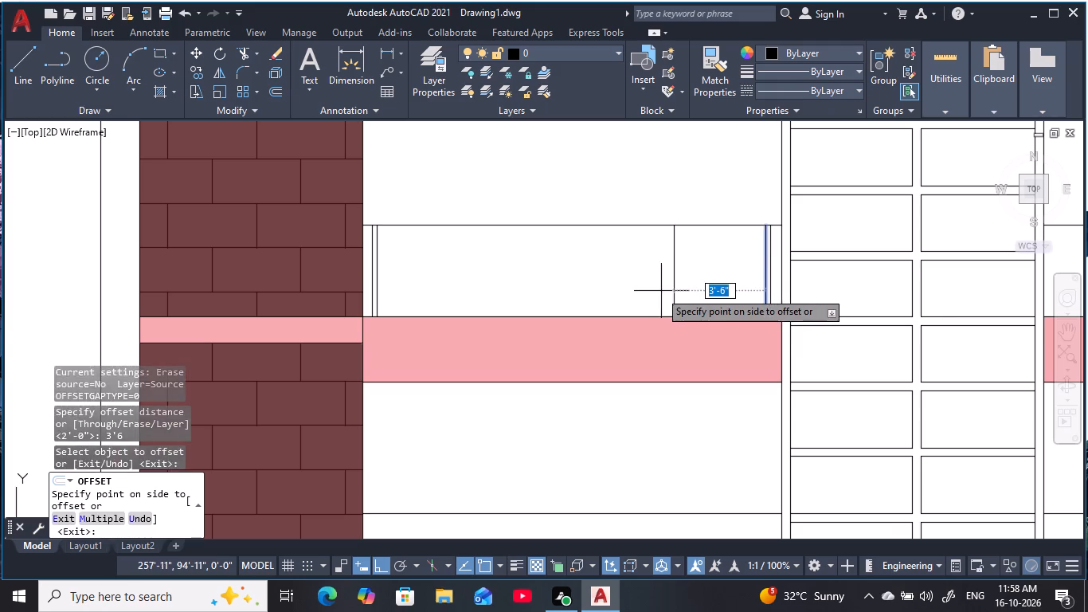
pyautogui.click(598, 291)
pyautogui.click(378, 272)
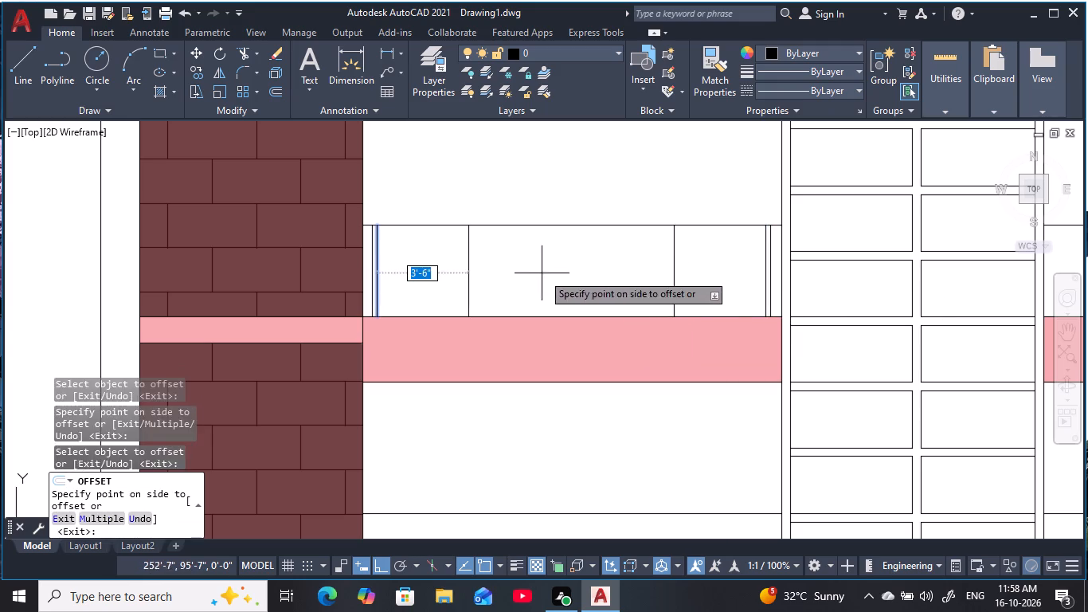
pyautogui.click(556, 276)
pyautogui.press('Escape')
pyautogui.press('Escape')
pyautogui.press('Escape')
pyautogui.press('Escape')
pyautogui.press('Escape')
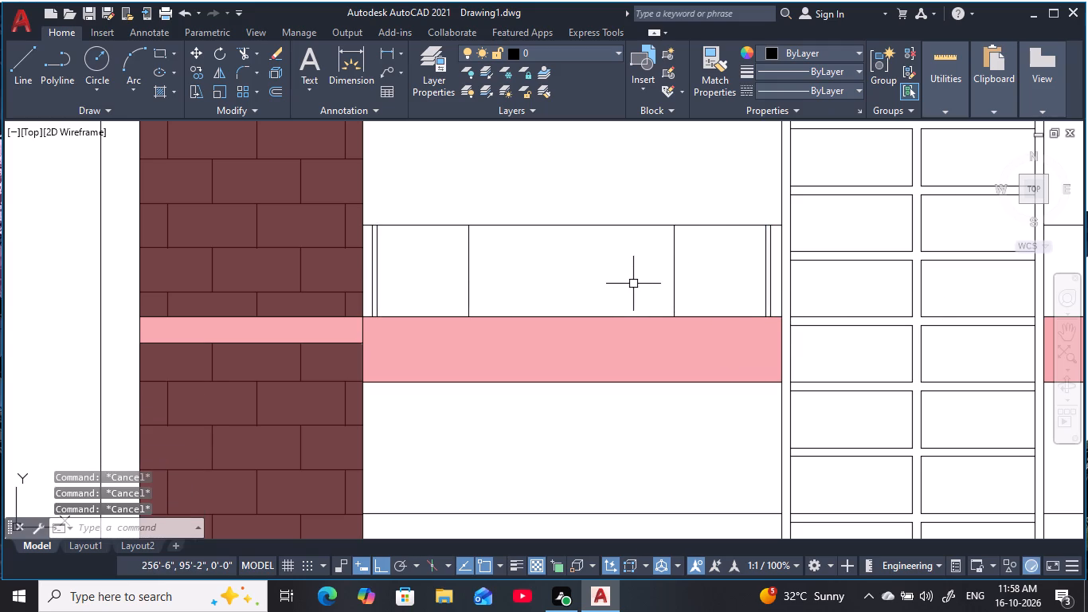
pyautogui.press('Escape')
# Offset the two intermediate vertical lines 2" toward the middle of the balcony strip to form two more posts.
pyautogui.press('o')
pyautogui.press('space')
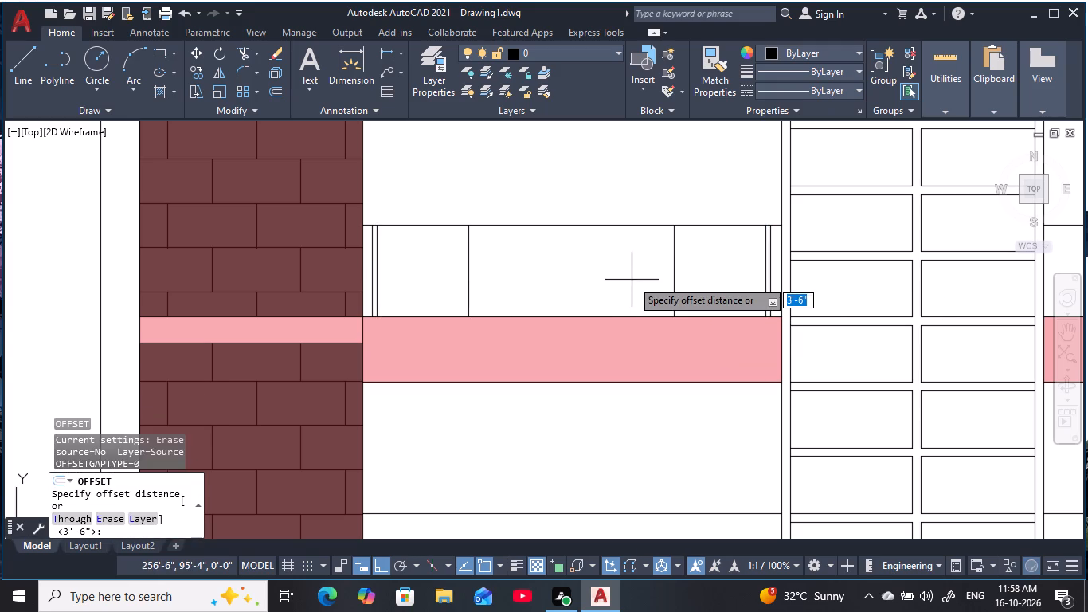
pyautogui.write('2')
pyautogui.press('space')
pyautogui.click(673, 285)
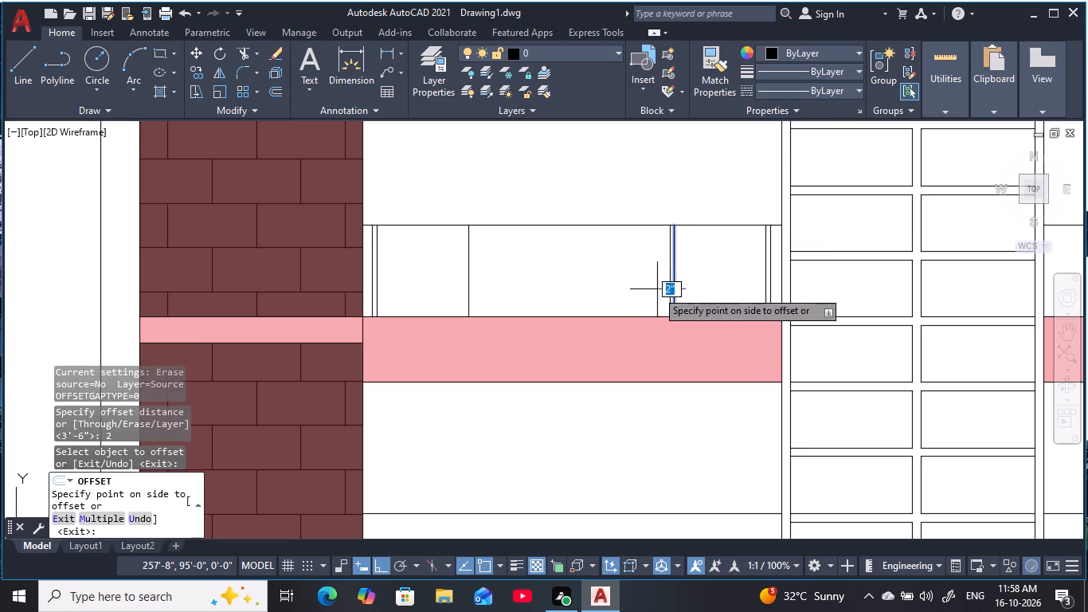
pyautogui.click(652, 292)
pyautogui.click(471, 291)
pyautogui.click(539, 285)
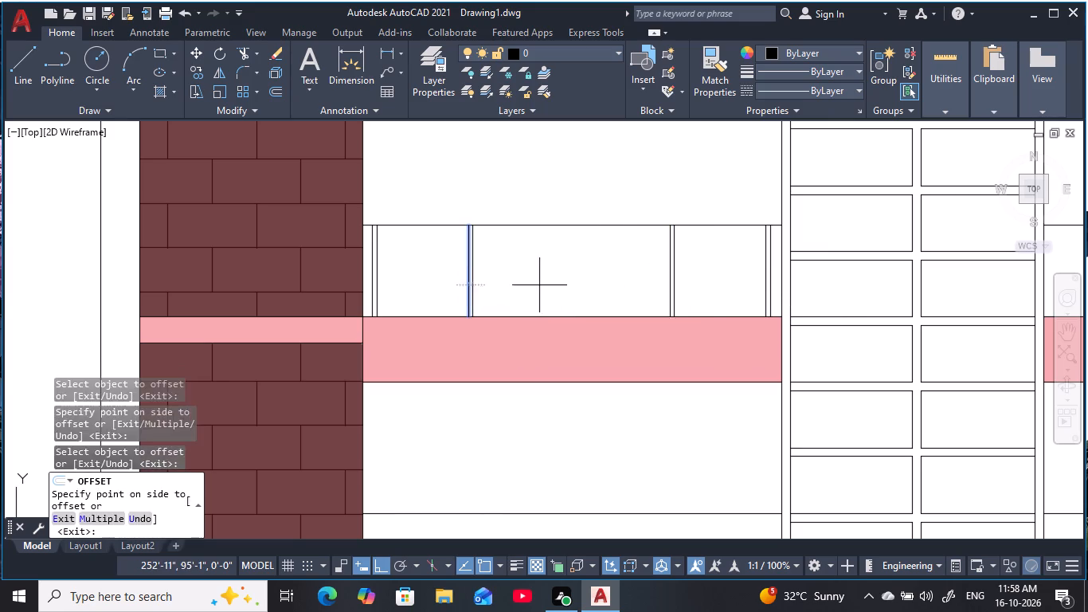
# Offset the top line of the left bay's upper balcony strip 2" upward to form a handrail.
pyautogui.press('Escape')
pyautogui.press('Escape')
pyautogui.press('Escape')
pyautogui.press('Escape')
pyautogui.press('Escape')
pyautogui.press('Escape')
pyautogui.press('Escape')
pyautogui.press('Escape')
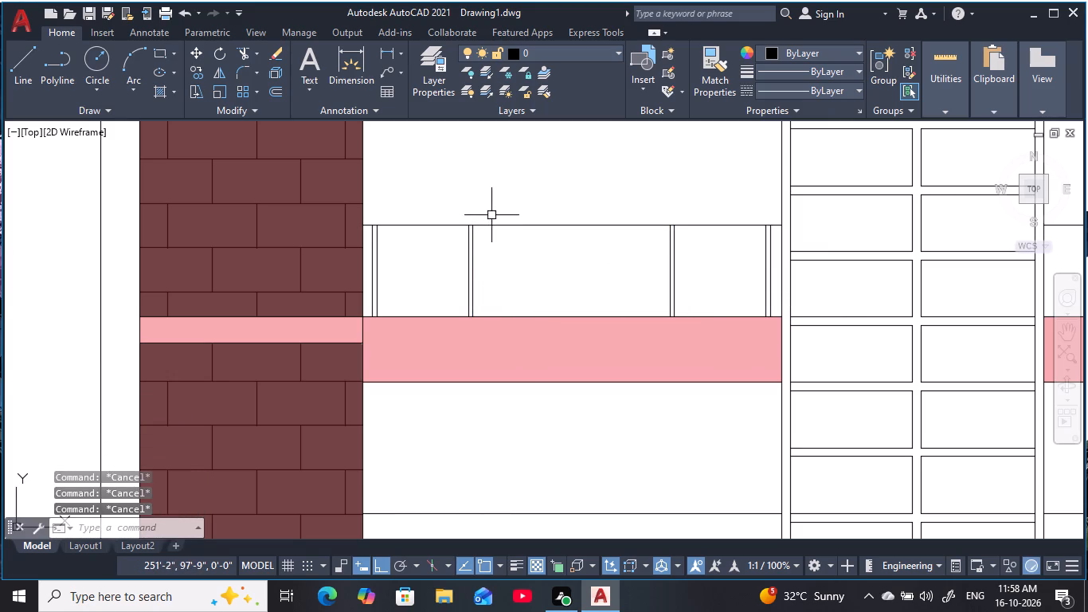
pyautogui.write('O 2')
pyautogui.press('space')
pyautogui.click(505, 222)
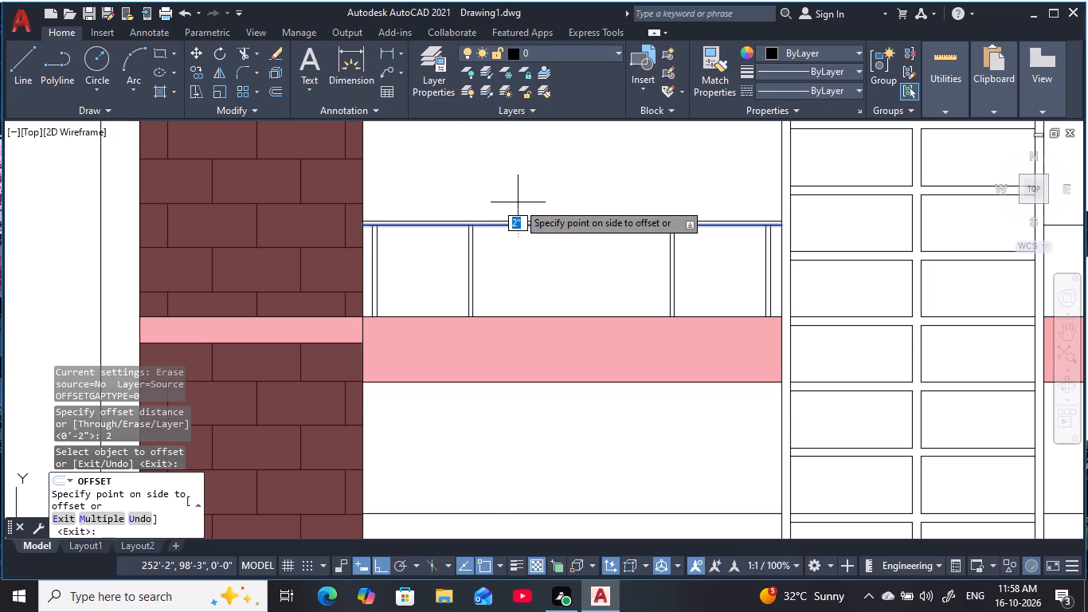
pyautogui.click(518, 202)
pyautogui.press('Escape')
pyautogui.press('Escape')
pyautogui.press('Escape')
pyautogui.press('Escape')
pyautogui.press('Escape')
pyautogui.press('Escape')
pyautogui.press('Escape')
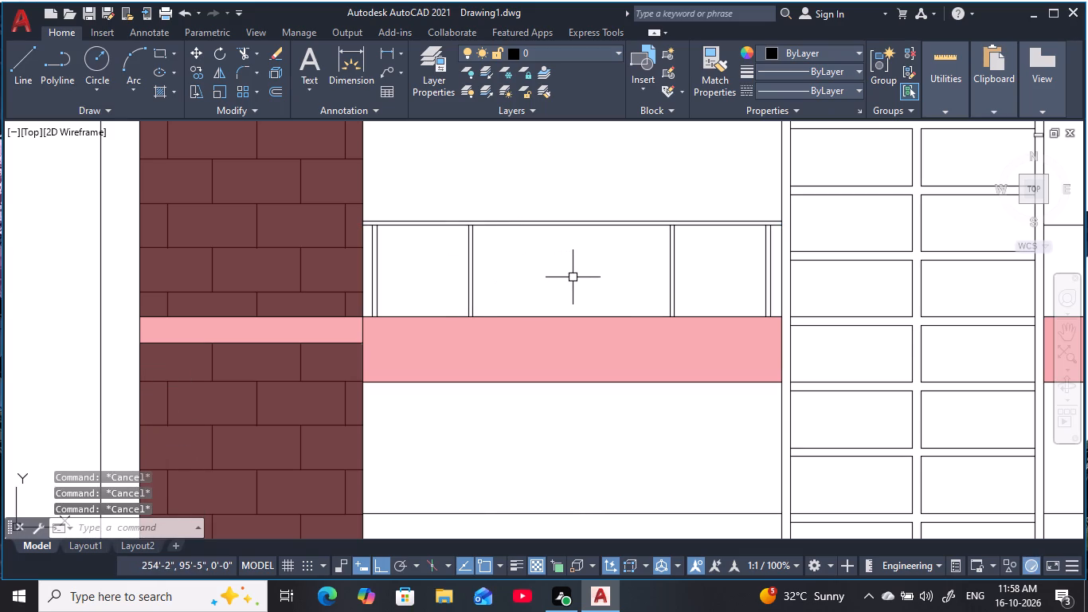
# Move the end post nearest the arched central bay about 2" toward that bay.
pyautogui.scroll(-1, 577, 278)
pyautogui.moveTo(577, 278); pyautogui.dragTo(529, 266, button='middle')
pyautogui.scroll(1, 646, 261)
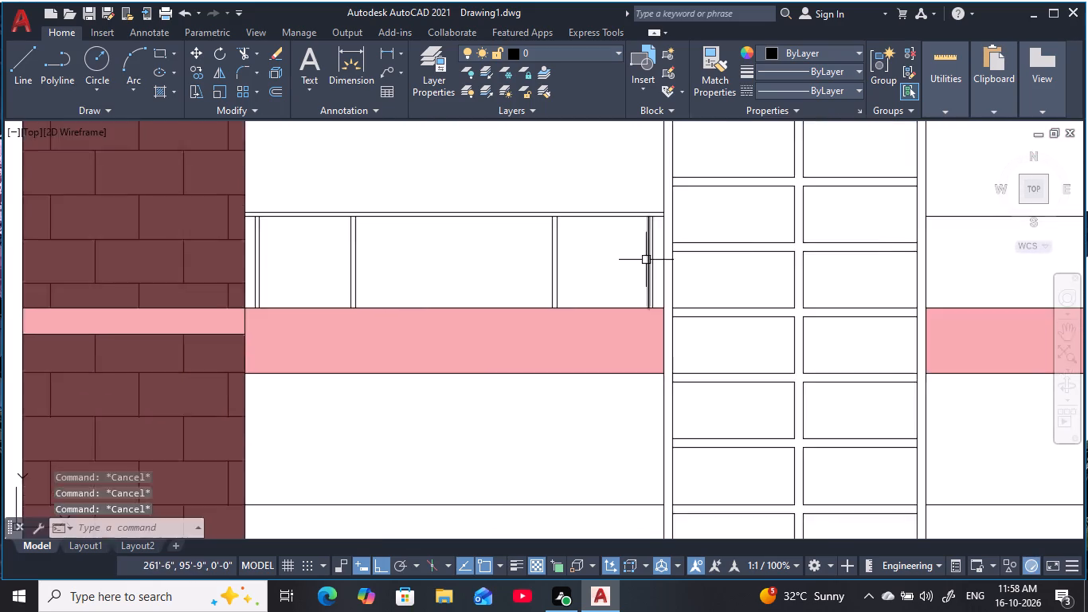
pyautogui.scroll(1, 646, 260)
pyautogui.moveTo(632, 261); pyautogui.dragTo(589, 281, button='middle')
pyautogui.scroll(2, 597, 214)
pyautogui.click(598, 197)
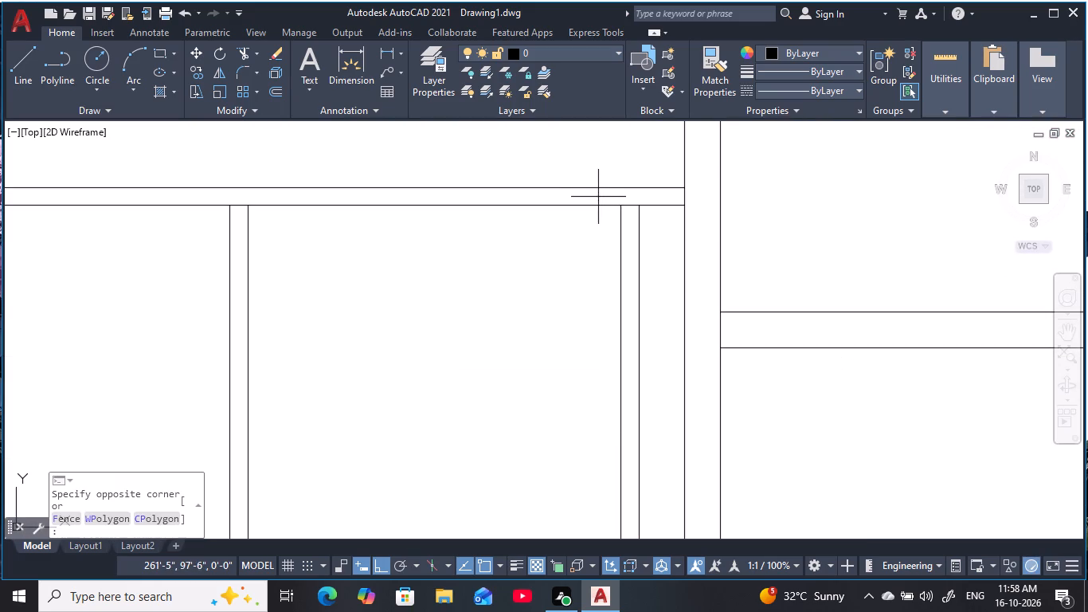
pyautogui.moveTo(617, 283); pyautogui.dragTo(603, 178, button='middle')
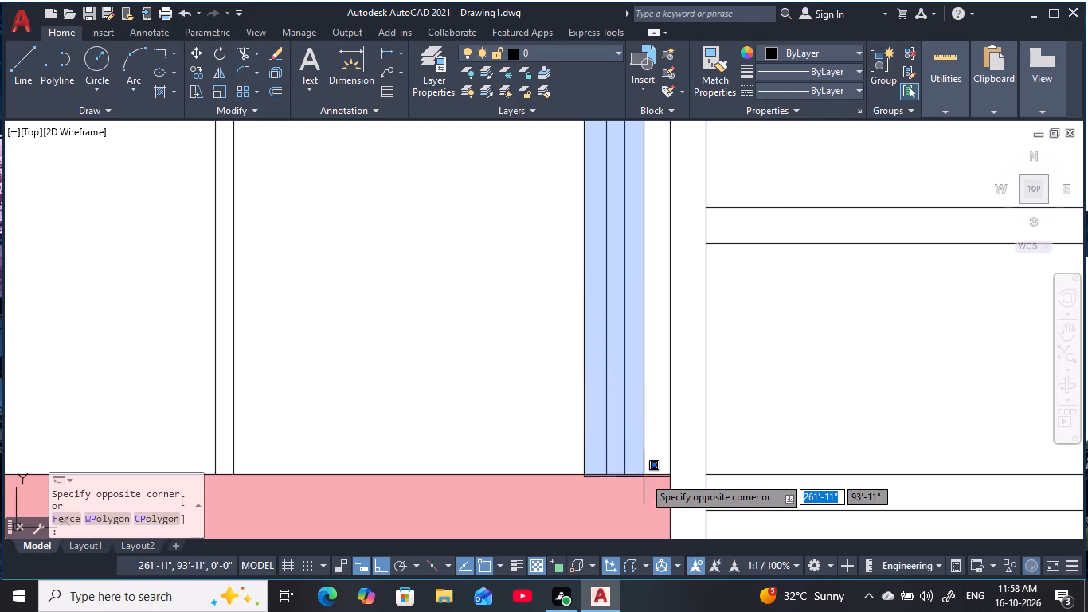
pyautogui.click(645, 486)
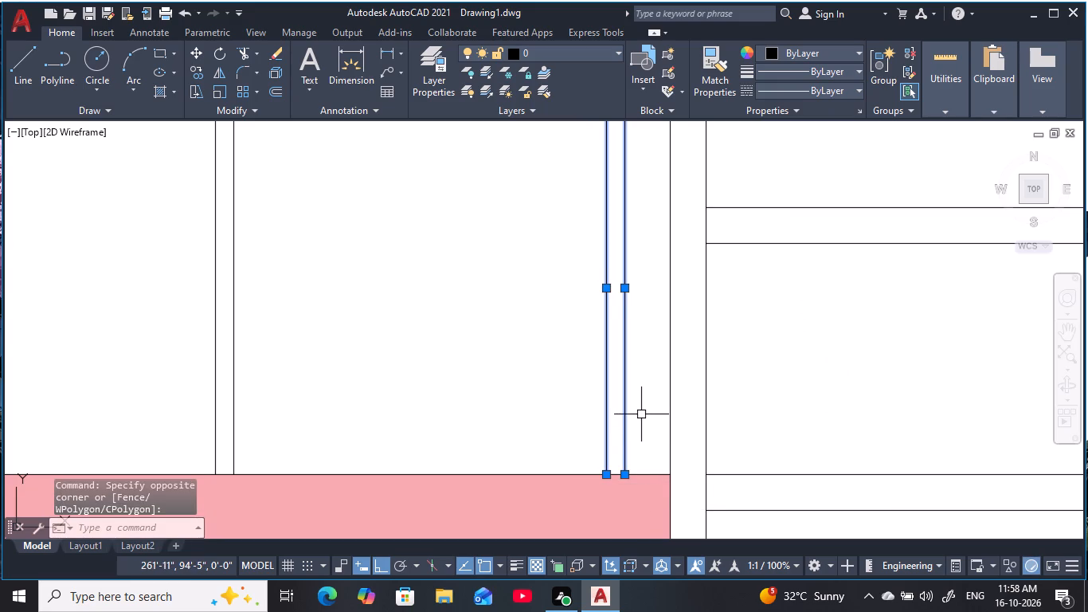
pyautogui.press('m')
pyautogui.press('space')
pyautogui.click(628, 478)
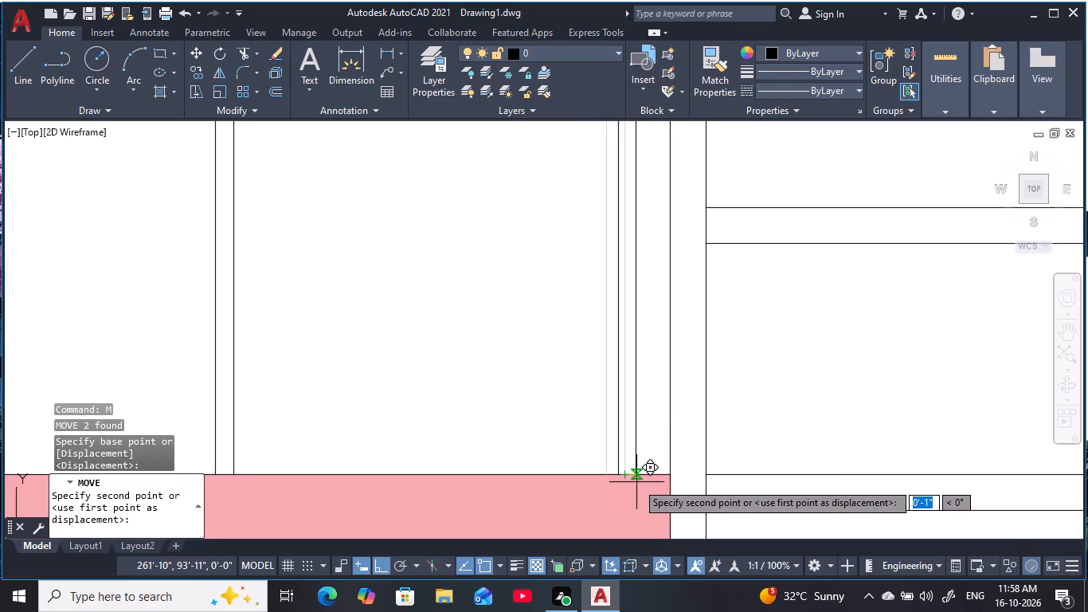
pyautogui.click(642, 475)
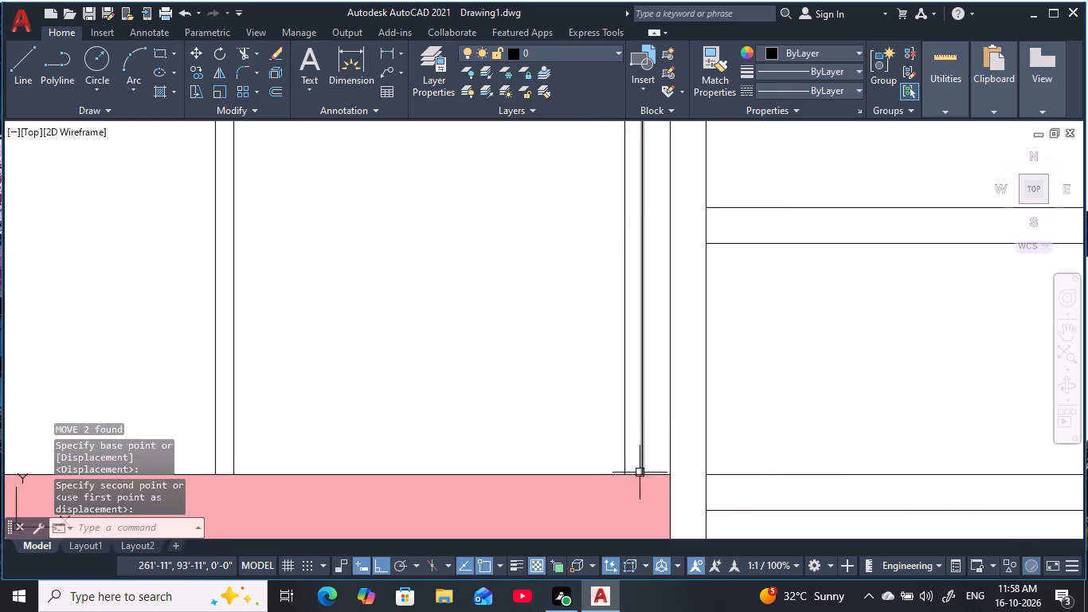
pyautogui.scroll(-2, 558, 406)
pyautogui.moveTo(557, 400); pyautogui.dragTo(743, 426, button='middle')
pyautogui.press('Escape')
pyautogui.press('Escape')
# Copy the four balcony posts 26'-0" horizontally onto the matching strip in the bay right of the arched bay.
pyautogui.scroll(-2, 764, 405)
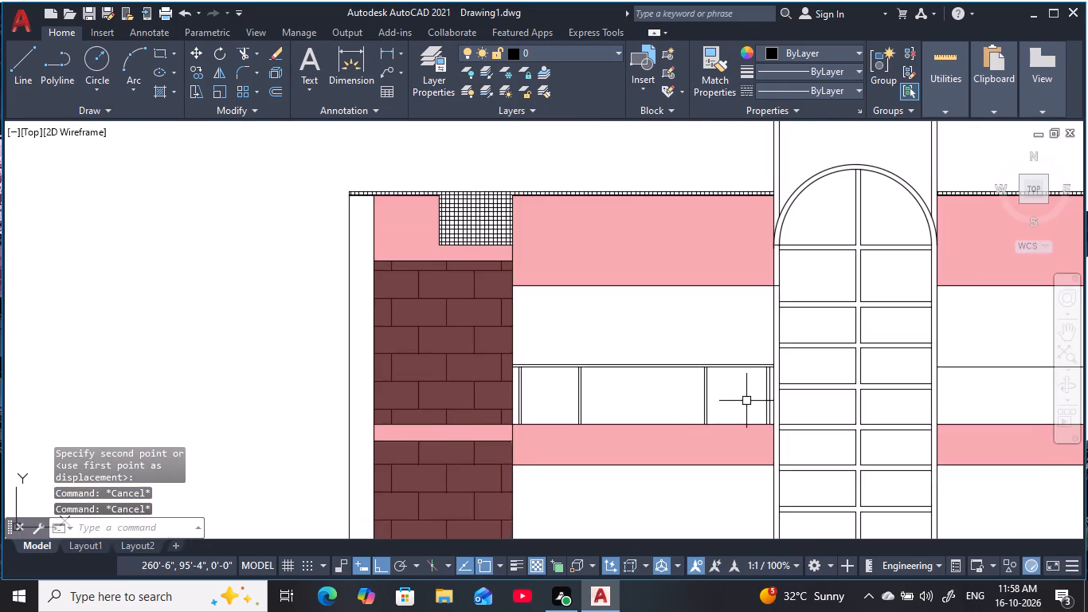
pyautogui.moveTo(746, 401); pyautogui.dragTo(758, 351, button='middle')
pyautogui.press('Escape')
pyautogui.press('Escape')
pyautogui.scroll(2, 536, 315)
pyautogui.moveTo(536, 315); pyautogui.dragTo(537, 286, button='middle')
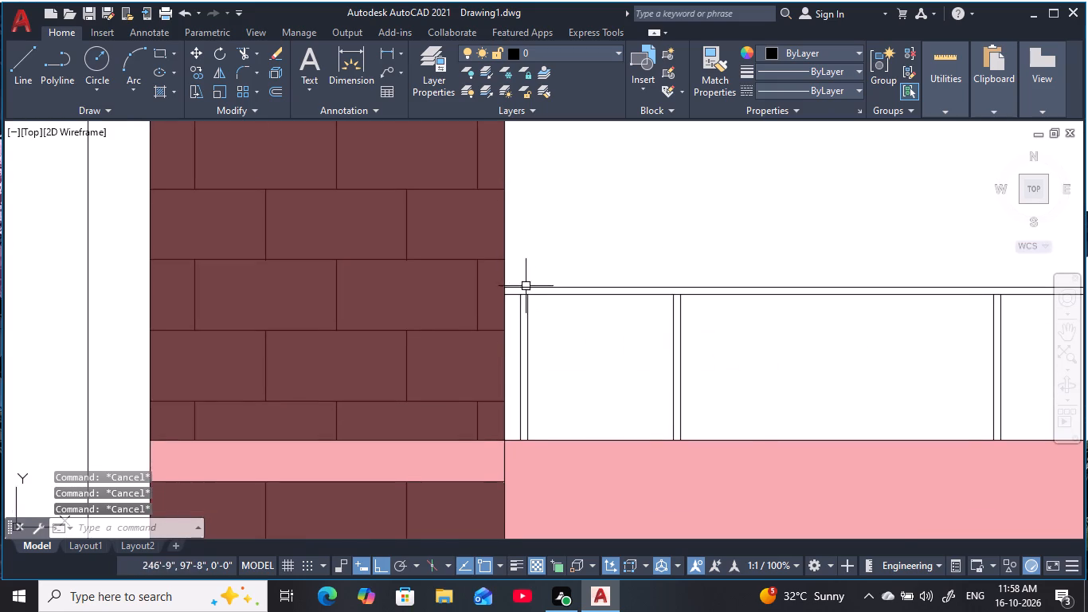
pyautogui.scroll(2, 522, 287)
pyautogui.click(493, 280)
pyautogui.moveTo(574, 329); pyautogui.dragTo(403, 133, button='middle')
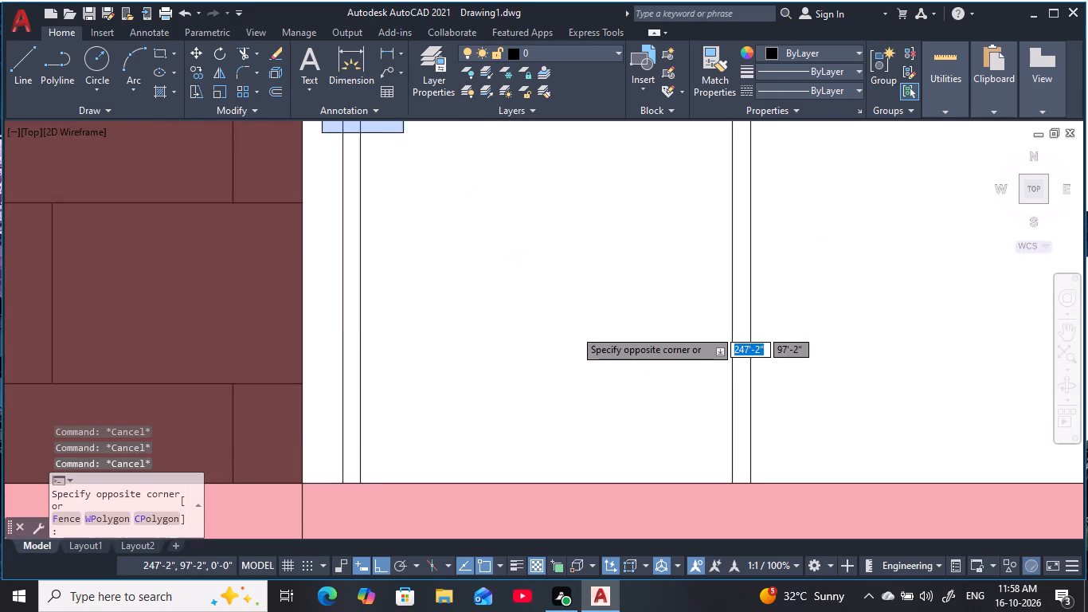
pyautogui.moveTo(874, 355); pyautogui.dragTo(601, 312, button='middle')
pyautogui.scroll(-3, 598, 317)
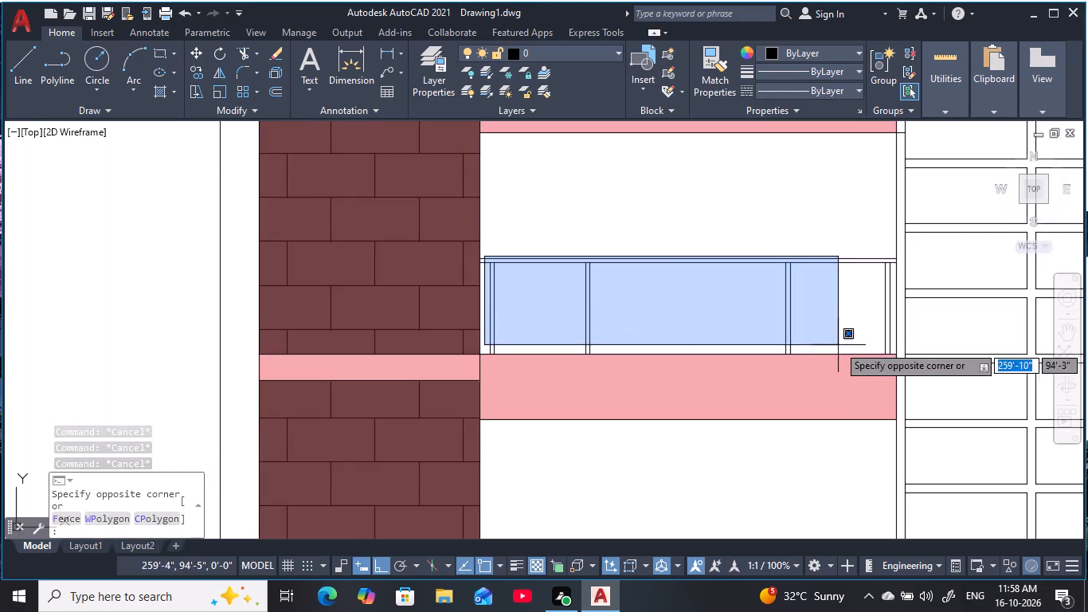
pyautogui.click(898, 380)
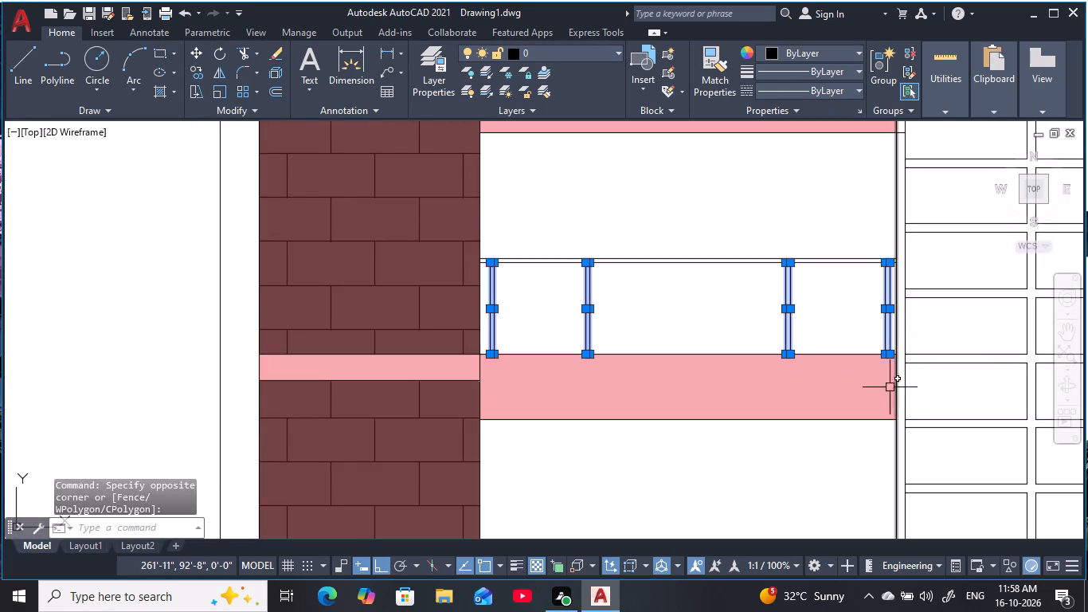
pyautogui.write('CO')
pyautogui.press('space')
pyautogui.scroll(3, 864, 365)
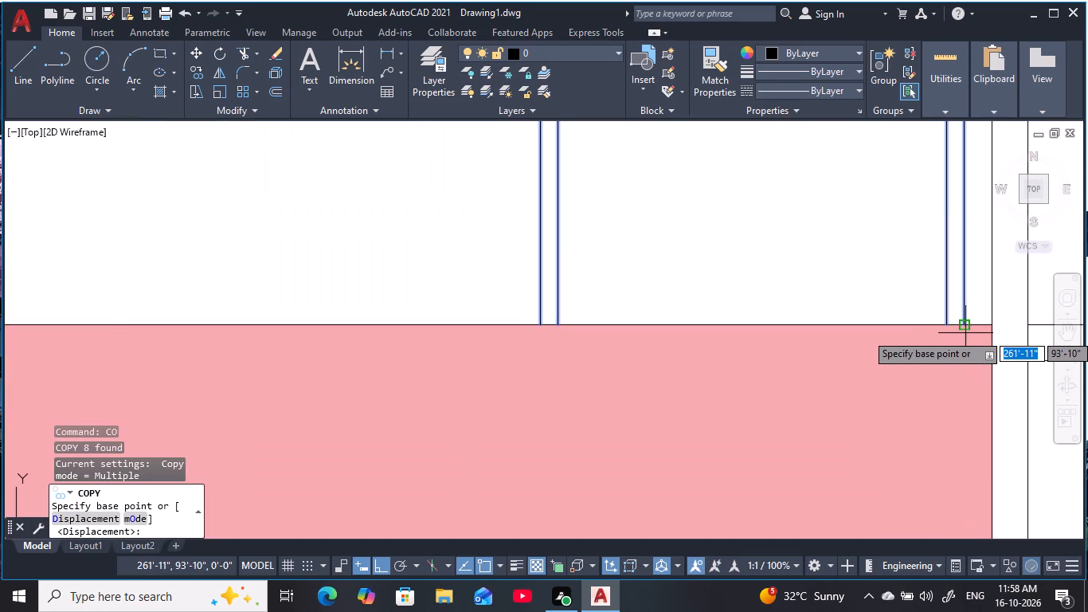
pyautogui.click(967, 330)
pyautogui.scroll(-2, 976, 330)
pyautogui.moveTo(975, 336); pyautogui.dragTo(640, 397, button='middle')
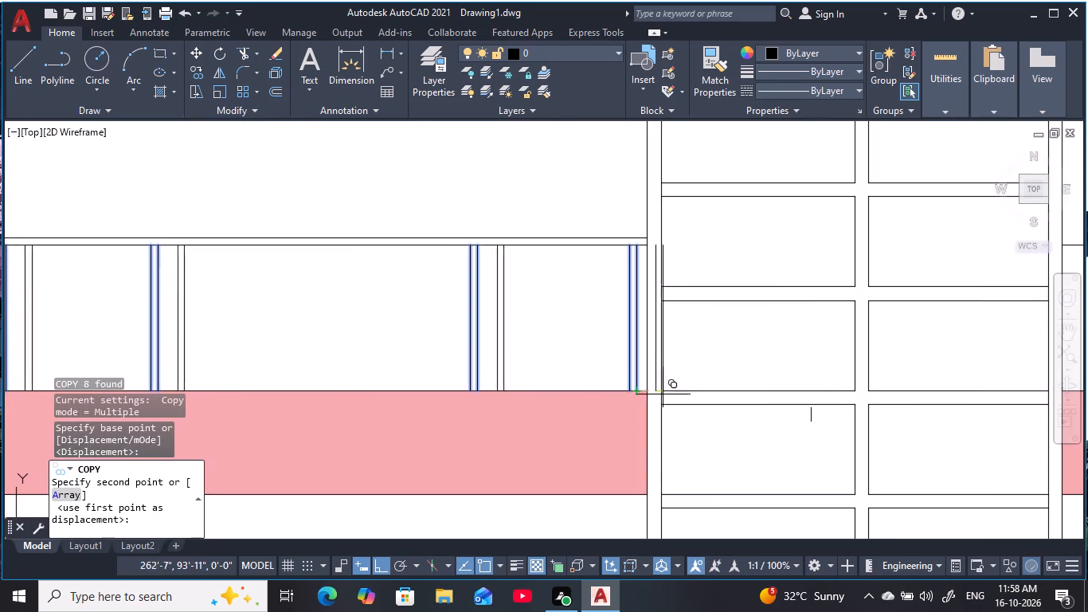
pyautogui.moveTo(950, 381); pyautogui.dragTo(666, 391, button='middle')
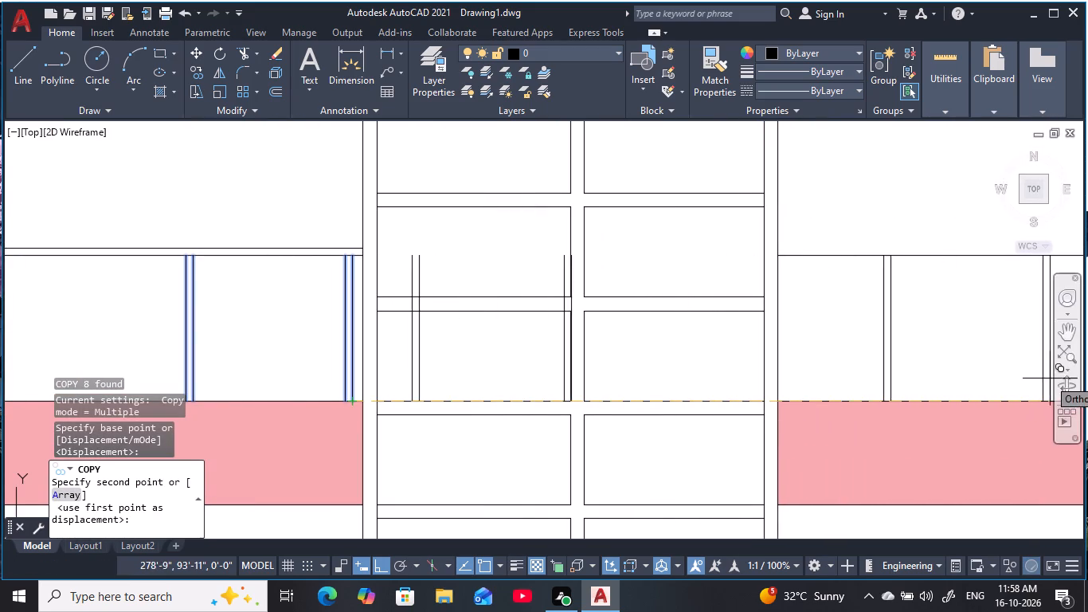
pyautogui.press('F8')
pyautogui.moveTo(1021, 370); pyautogui.dragTo(805, 391, button='middle')
pyautogui.press('F8')
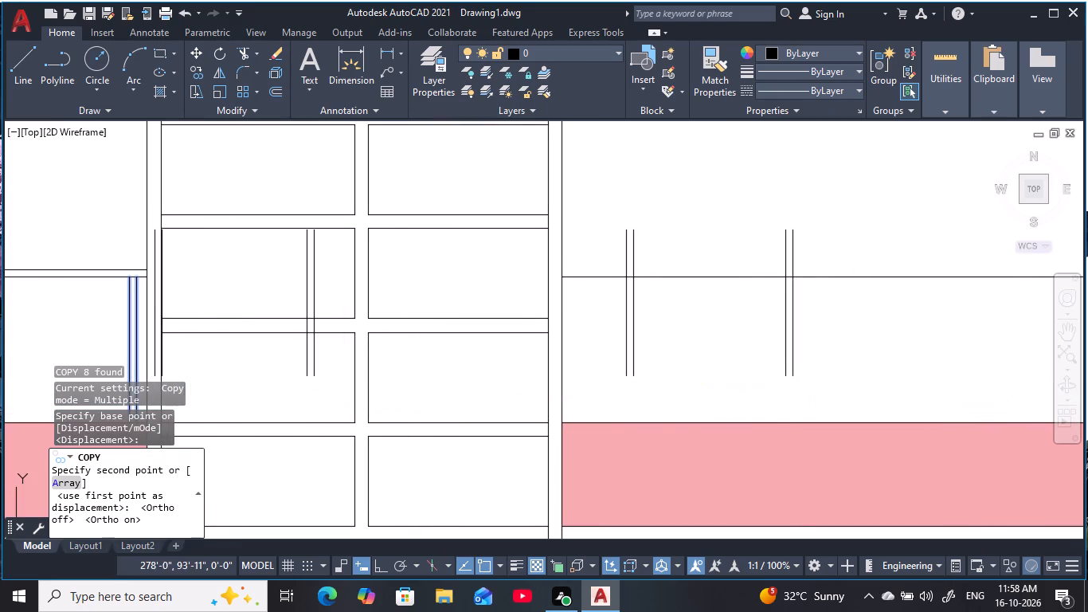
pyautogui.moveTo(914, 386); pyautogui.dragTo(458, 375, button='middle')
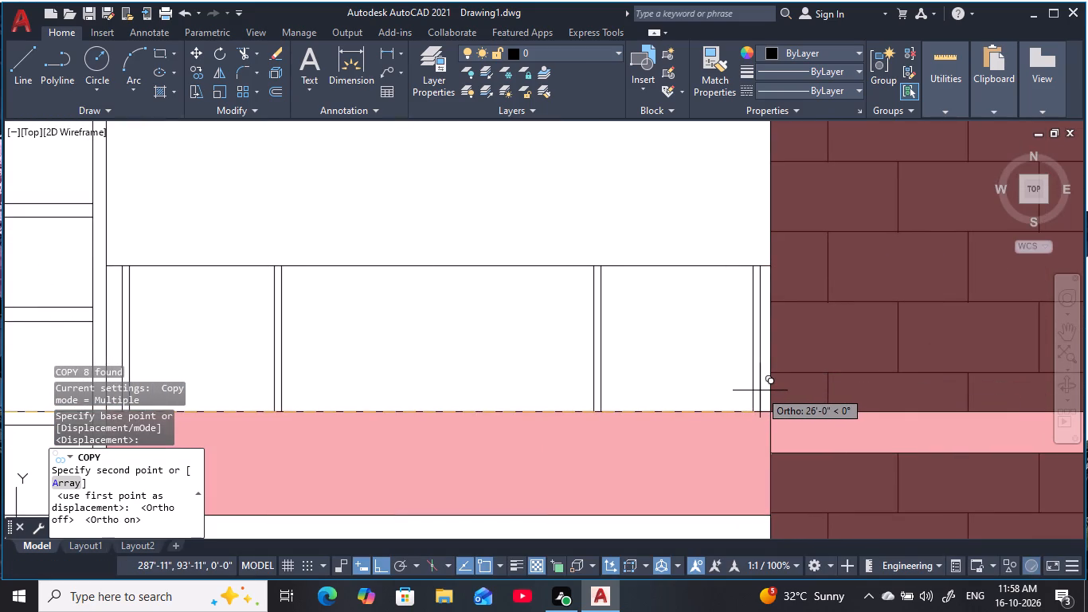
pyautogui.click(758, 392)
pyautogui.scroll(-2, 757, 409)
pyautogui.moveTo(757, 410); pyautogui.dragTo(757, 406, button='middle')
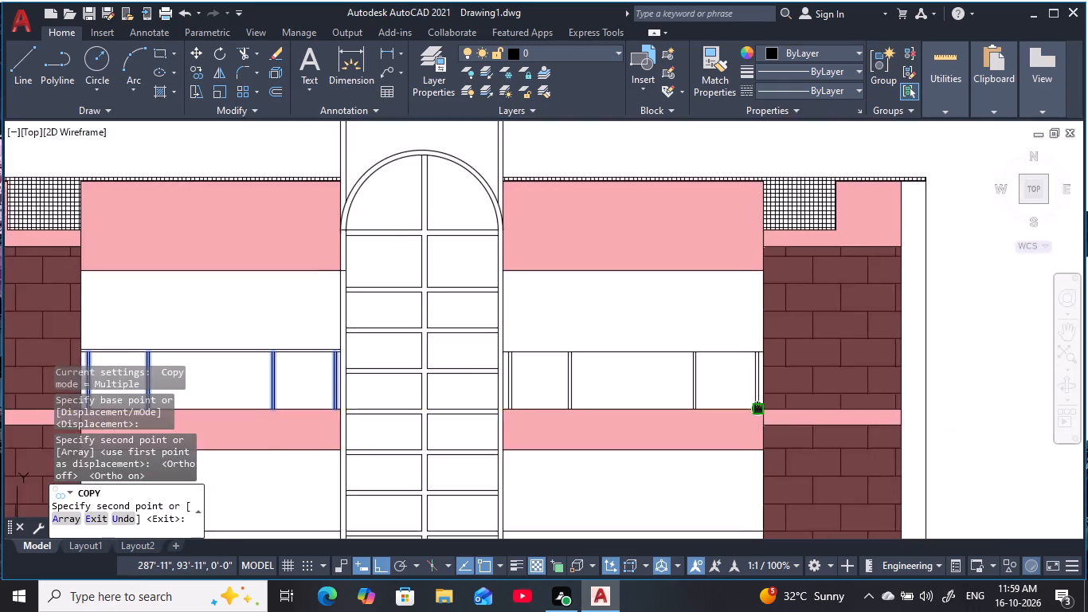
# Place another copy of the four posts on the right bay's balcony strip one level down, standing on the pink band.
pyautogui.moveTo(757, 406); pyautogui.dragTo(771, 323, button='middle')
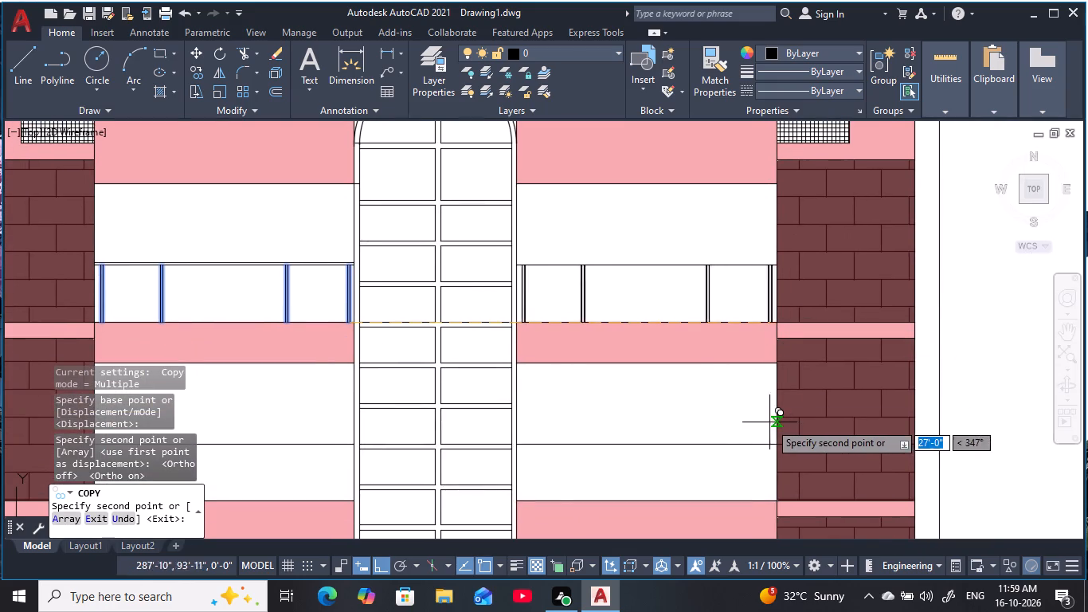
pyautogui.press('F8')
pyautogui.moveTo(761, 420); pyautogui.dragTo(742, 301, button='middle')
pyautogui.scroll(1, 750, 367)
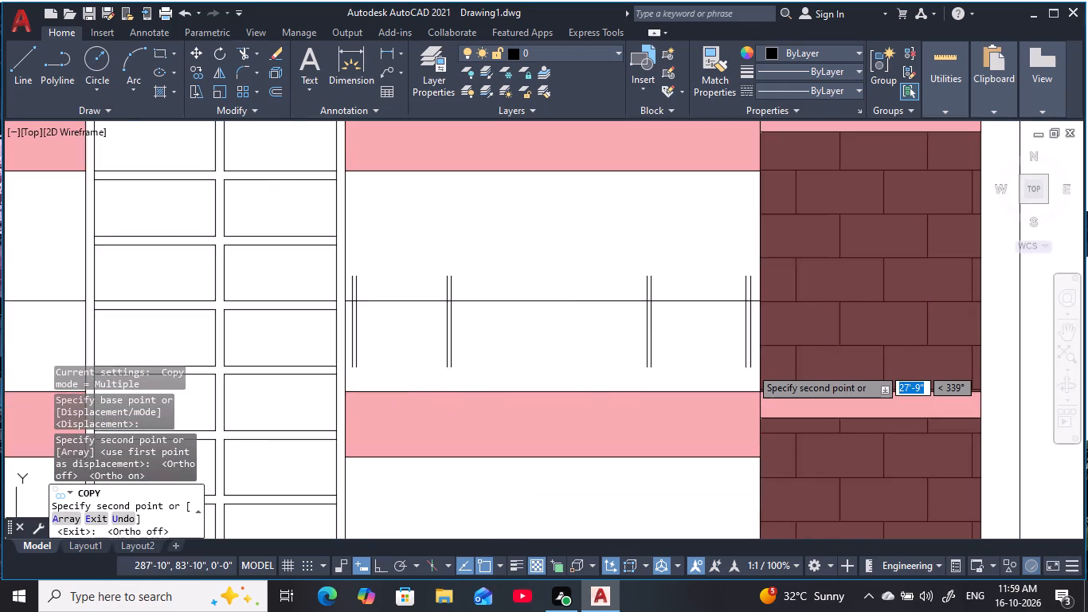
pyautogui.scroll(2, 750, 367)
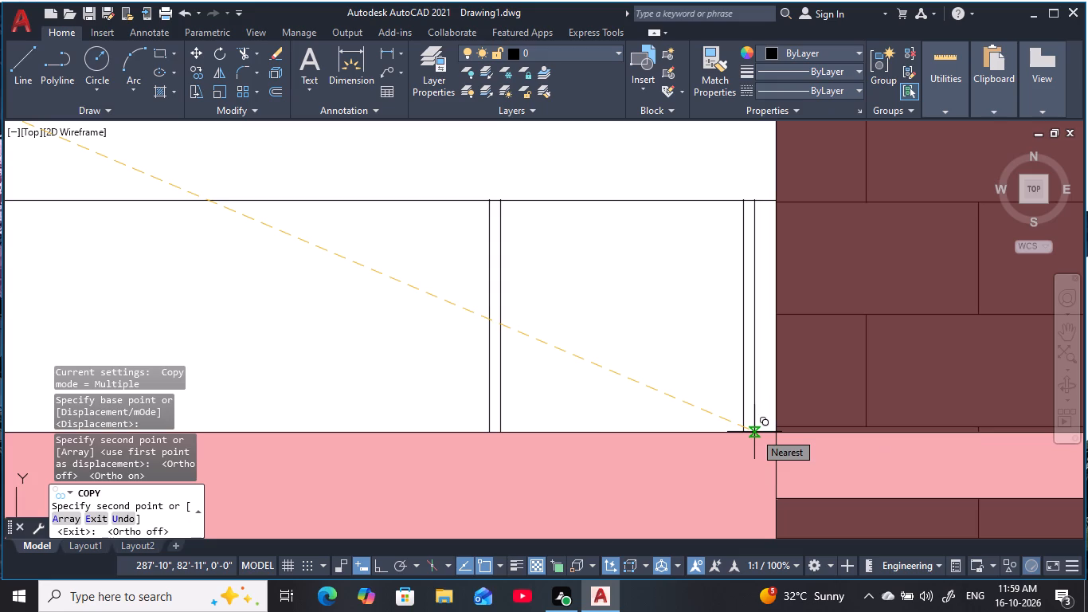
pyautogui.scroll(-1, 754, 432)
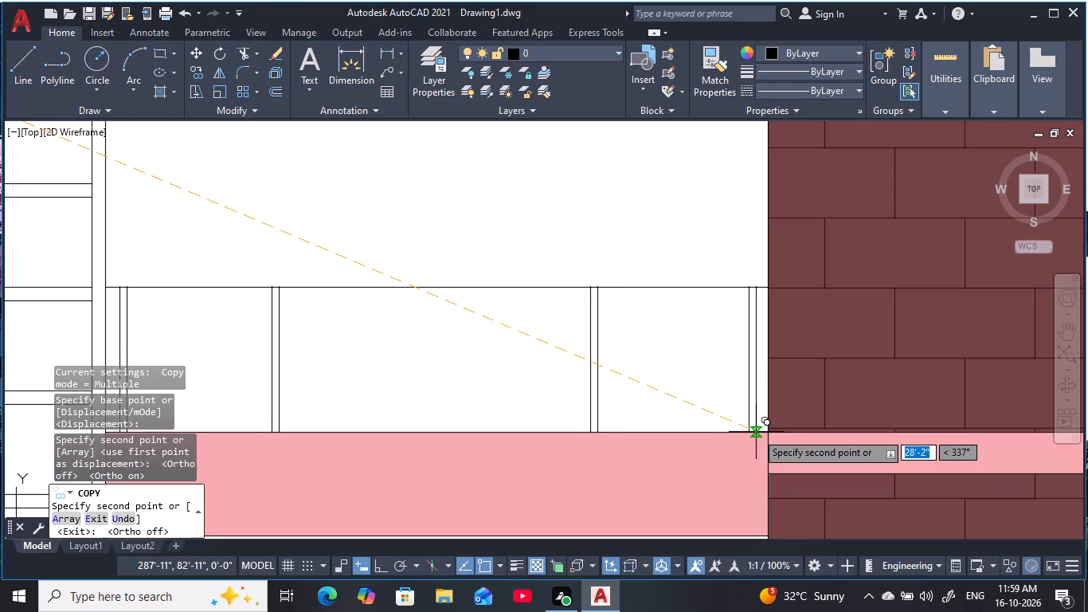
pyautogui.click(756, 432)
# Copy the four posts 11'-0" straight down onto the left bay's second balcony strip.
pyautogui.scroll(-3, 753, 433)
pyautogui.moveTo(756, 430); pyautogui.dragTo(822, 321, button='middle')
pyautogui.scroll(2, 581, 344)
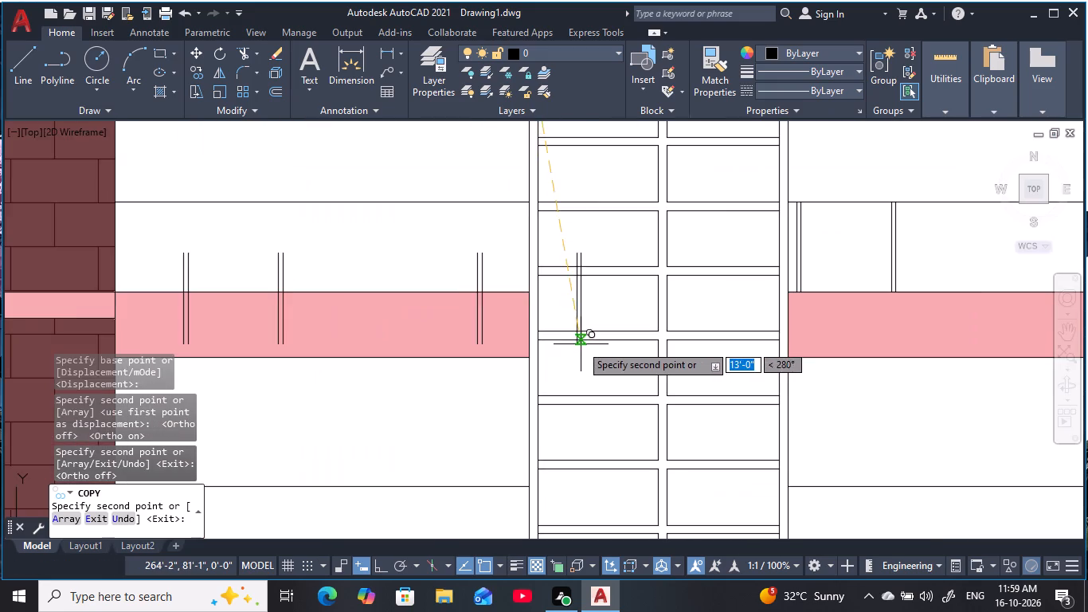
pyautogui.moveTo(486, 308); pyautogui.dragTo(671, 355, button='middle')
pyautogui.scroll(2, 695, 345)
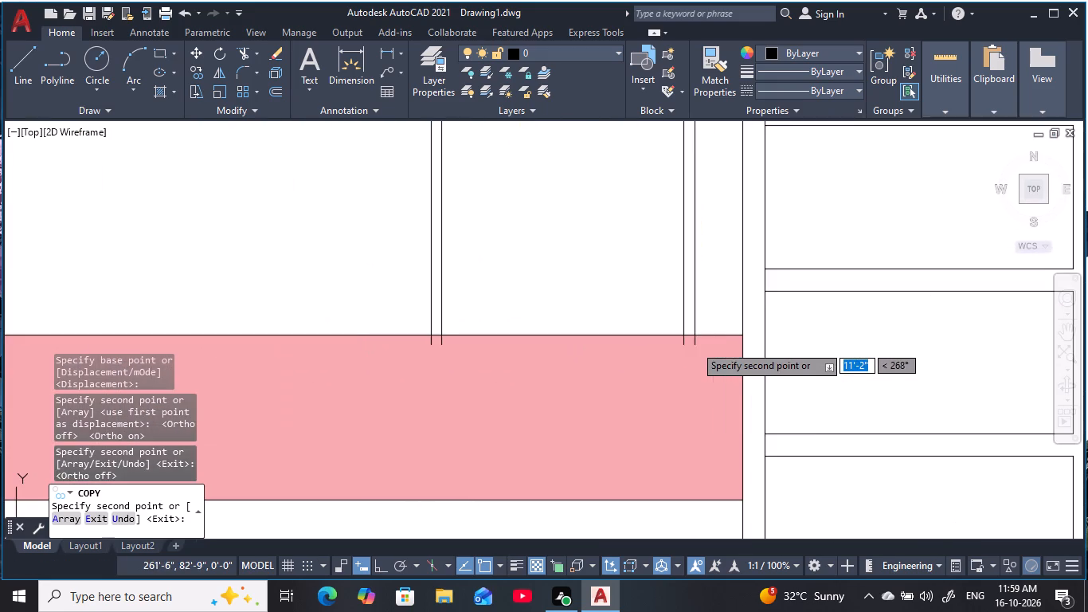
pyautogui.scroll(-2, 706, 334)
pyautogui.moveTo(710, 336); pyautogui.dragTo(725, 358, button='middle')
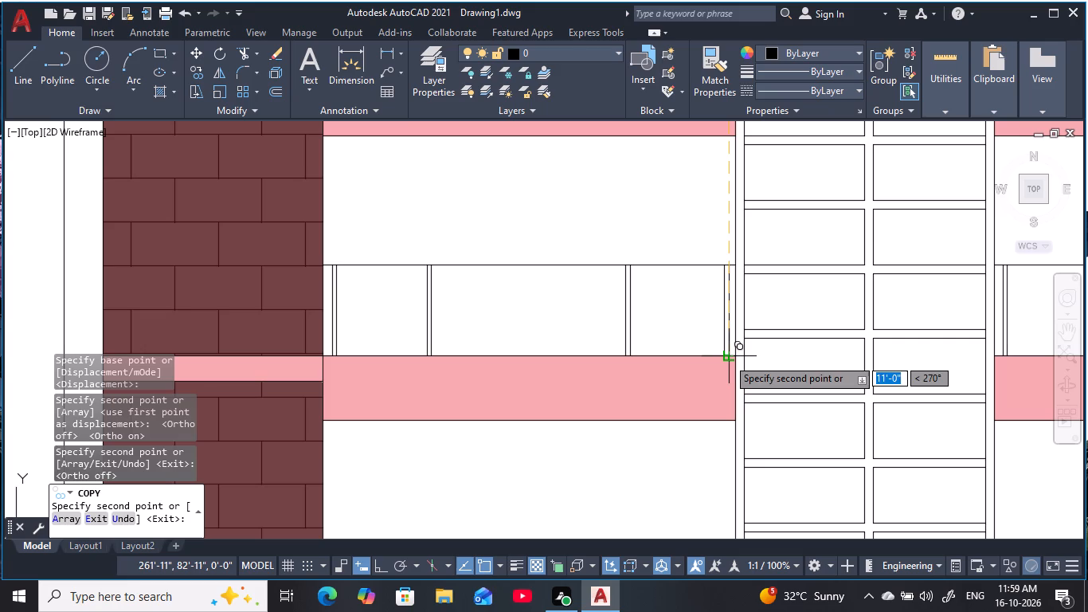
pyautogui.click(727, 358)
# Copy the four posts straight down onto the left bay's third and fourth balcony strips, the lower set 33'-0" below the originals.
pyautogui.scroll(-2, 774, 393)
pyautogui.moveTo(775, 395); pyautogui.dragTo(761, 322, button='middle')
pyautogui.scroll(2, 743, 421)
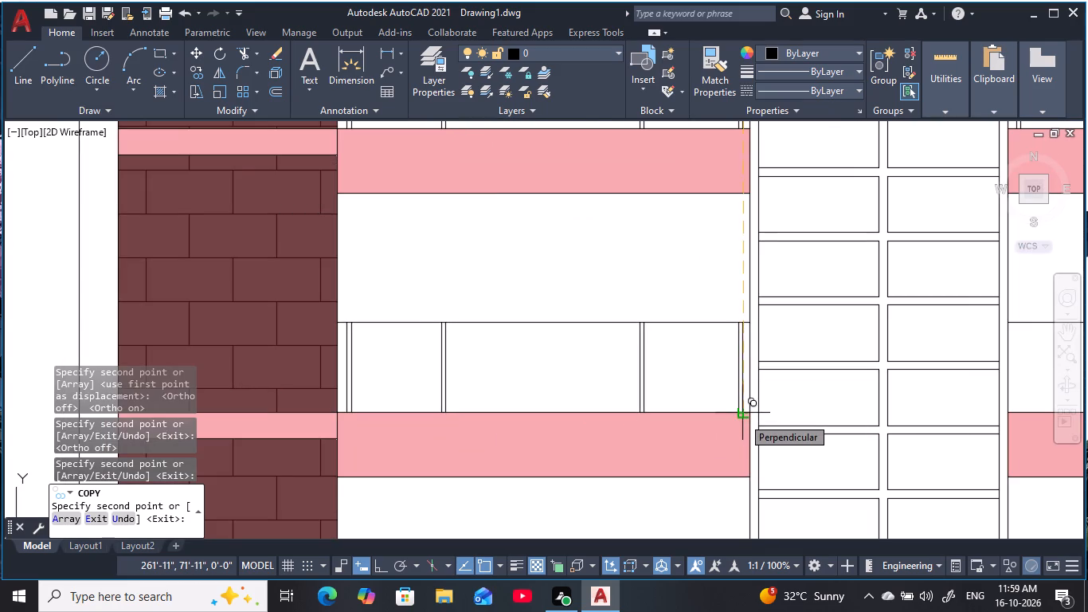
pyautogui.press('F8')
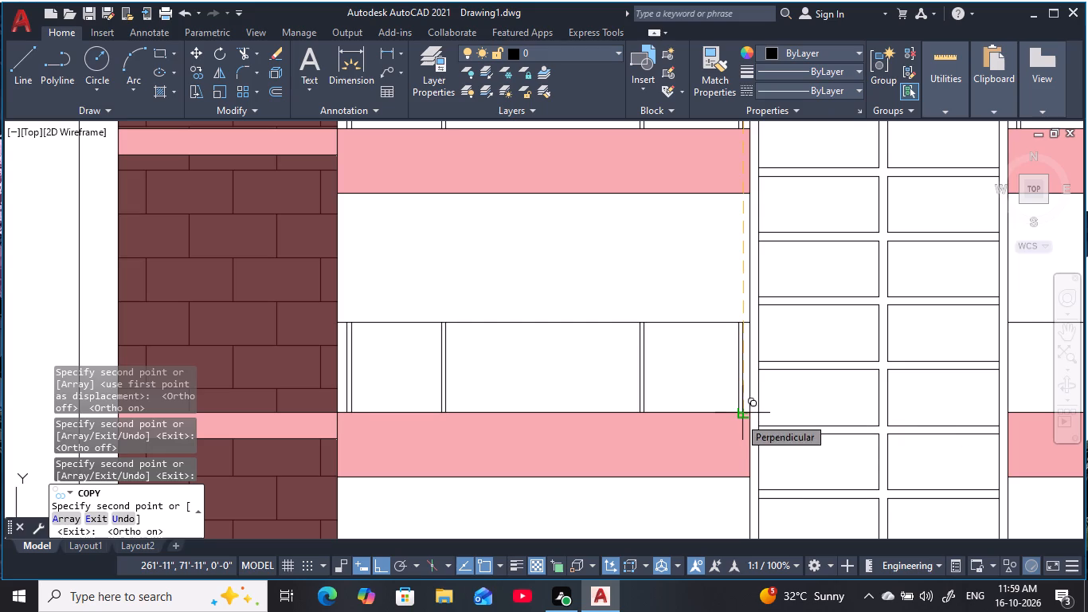
pyautogui.click(739, 417)
pyautogui.scroll(-2, 751, 434)
pyautogui.moveTo(752, 438); pyautogui.dragTo(743, 318, button='middle')
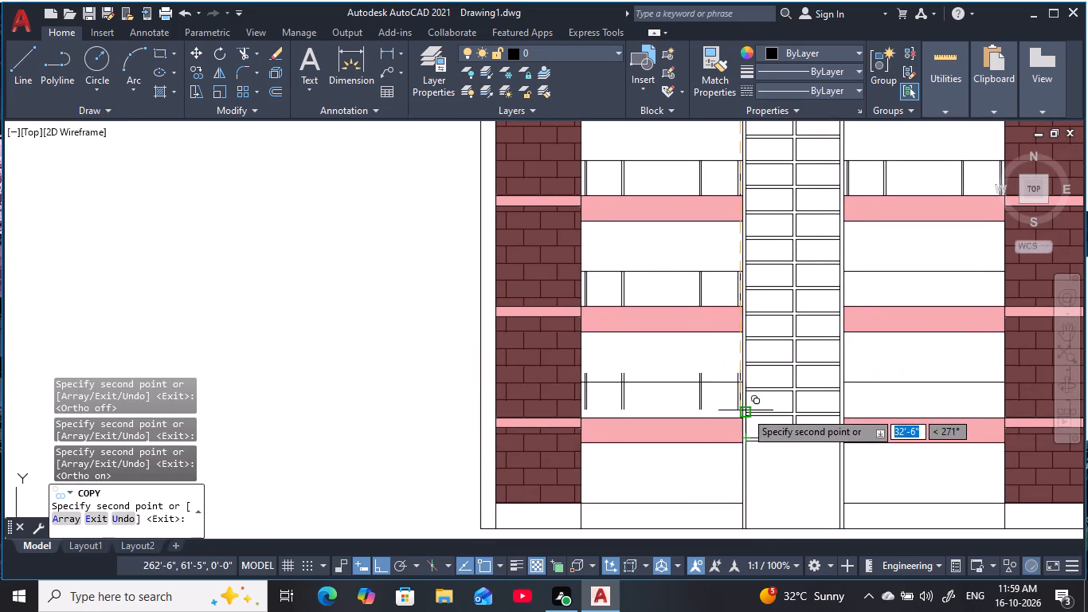
pyautogui.scroll(3, 736, 419)
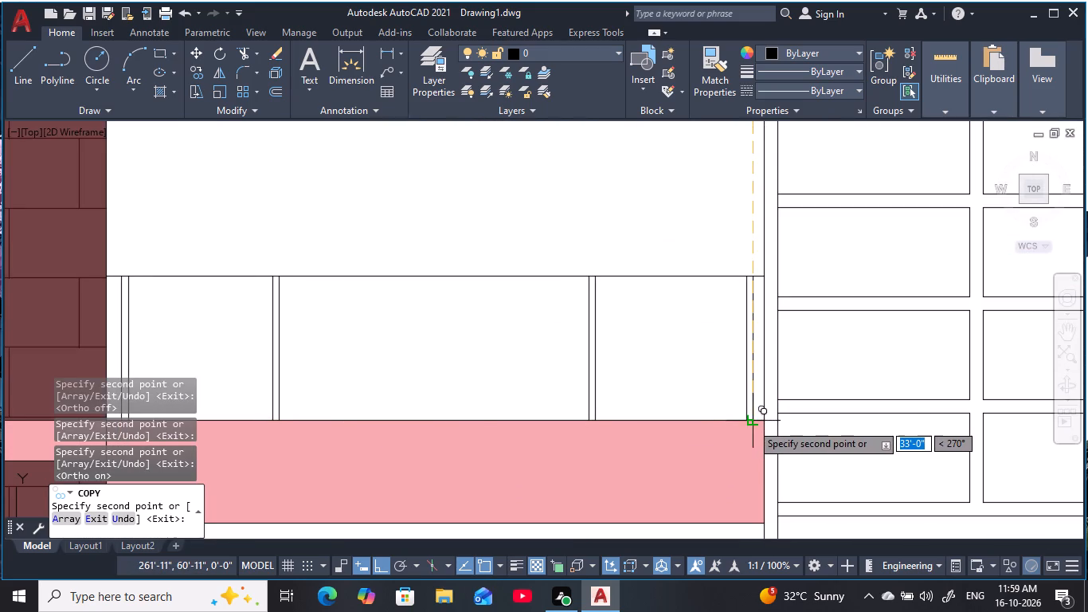
pyautogui.click(751, 423)
# Place a copy of the four posts on the left bay's ground-level strip, with their feet on the base line.
pyautogui.moveTo(753, 430); pyautogui.dragTo(769, 257, button='middle')
pyautogui.scroll(-1, 753, 425)
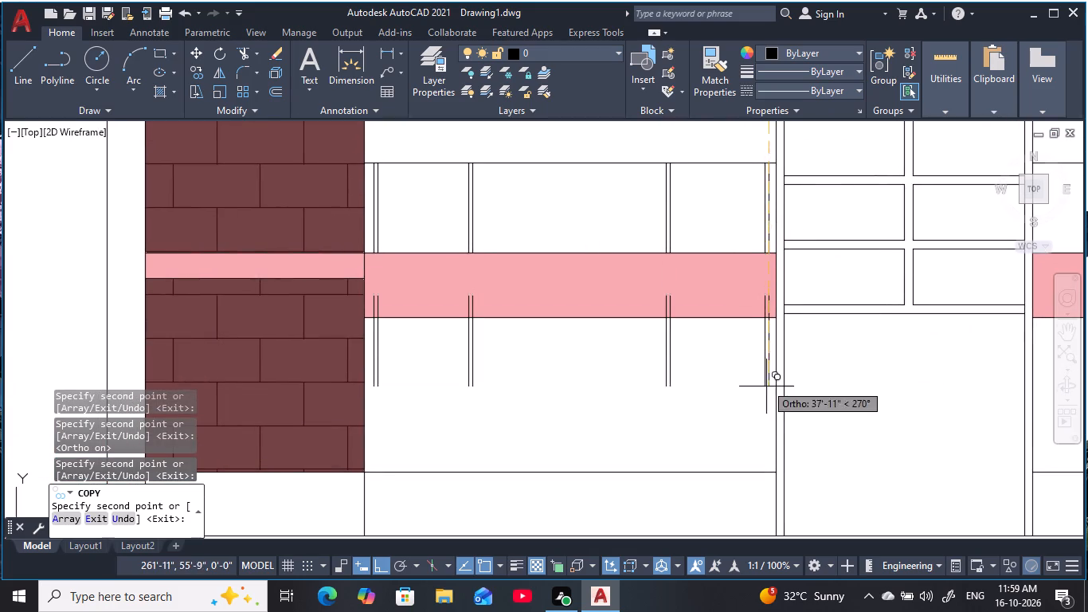
pyautogui.moveTo(765, 425); pyautogui.dragTo(741, 289, button='middle')
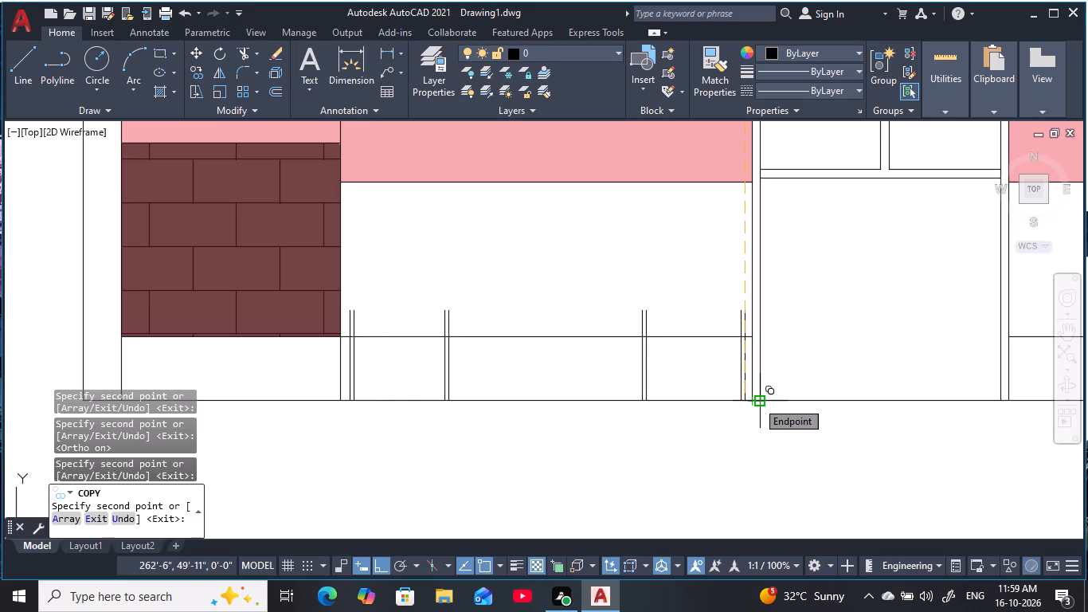
pyautogui.click(757, 401)
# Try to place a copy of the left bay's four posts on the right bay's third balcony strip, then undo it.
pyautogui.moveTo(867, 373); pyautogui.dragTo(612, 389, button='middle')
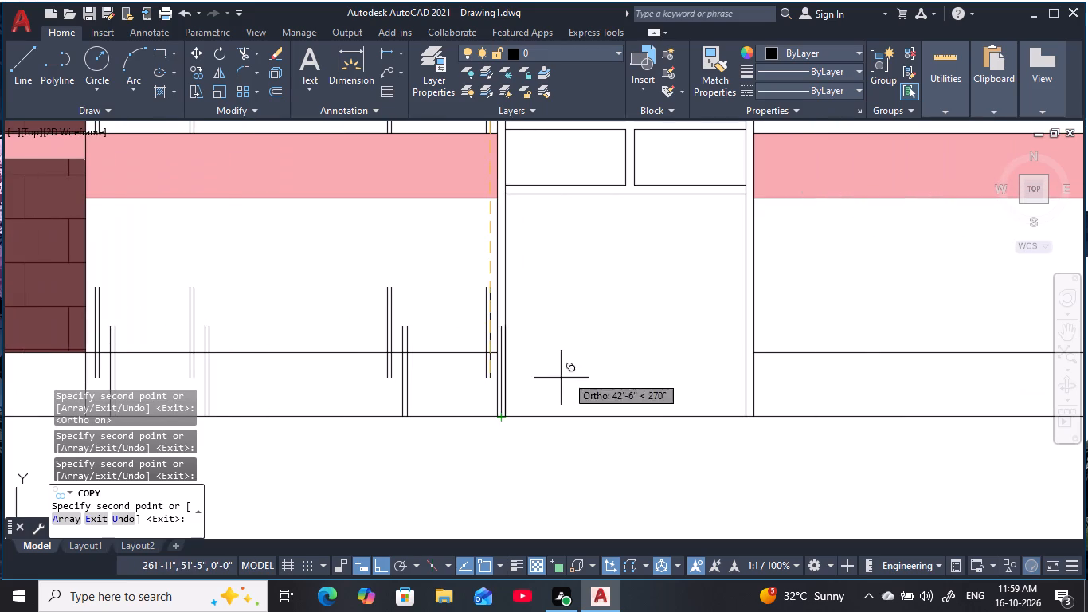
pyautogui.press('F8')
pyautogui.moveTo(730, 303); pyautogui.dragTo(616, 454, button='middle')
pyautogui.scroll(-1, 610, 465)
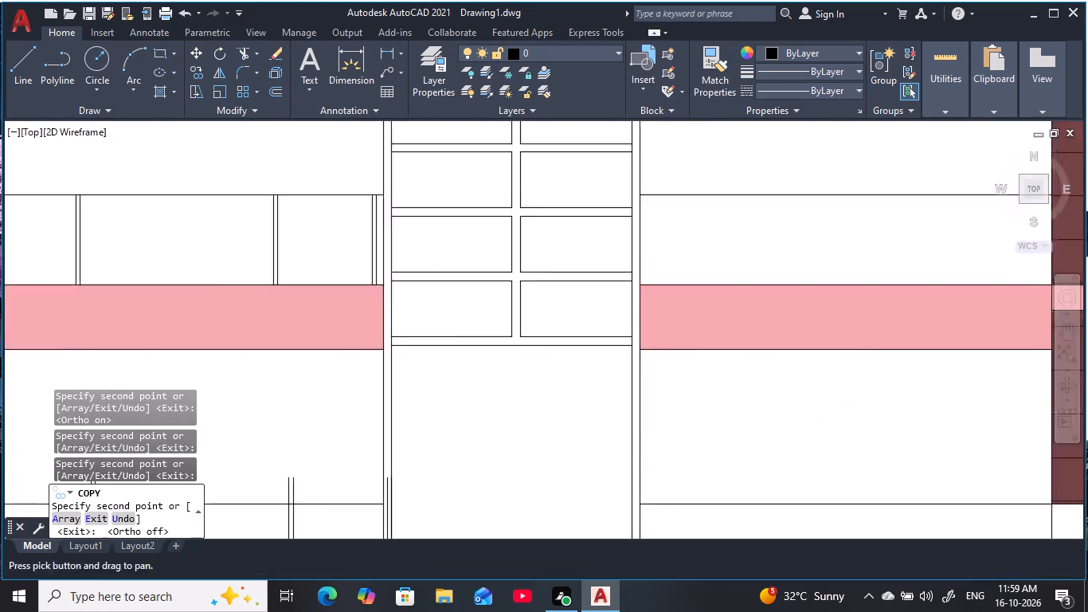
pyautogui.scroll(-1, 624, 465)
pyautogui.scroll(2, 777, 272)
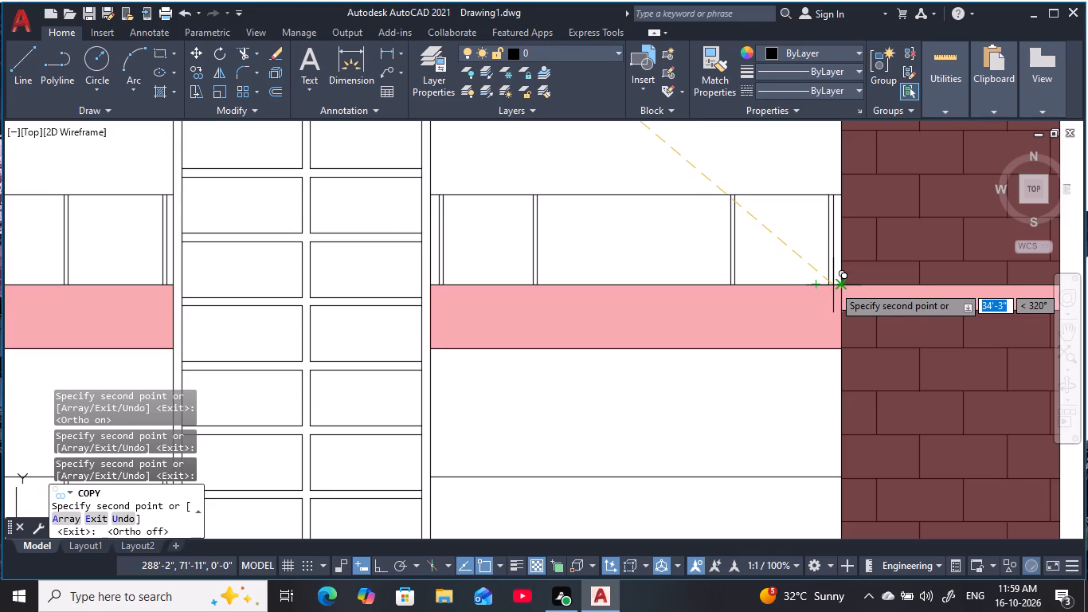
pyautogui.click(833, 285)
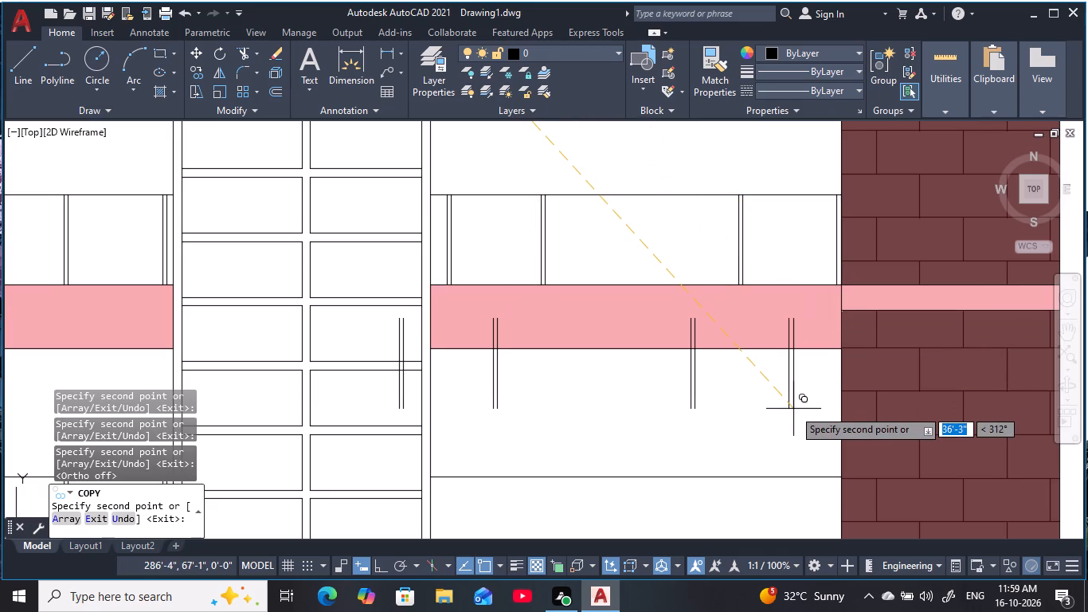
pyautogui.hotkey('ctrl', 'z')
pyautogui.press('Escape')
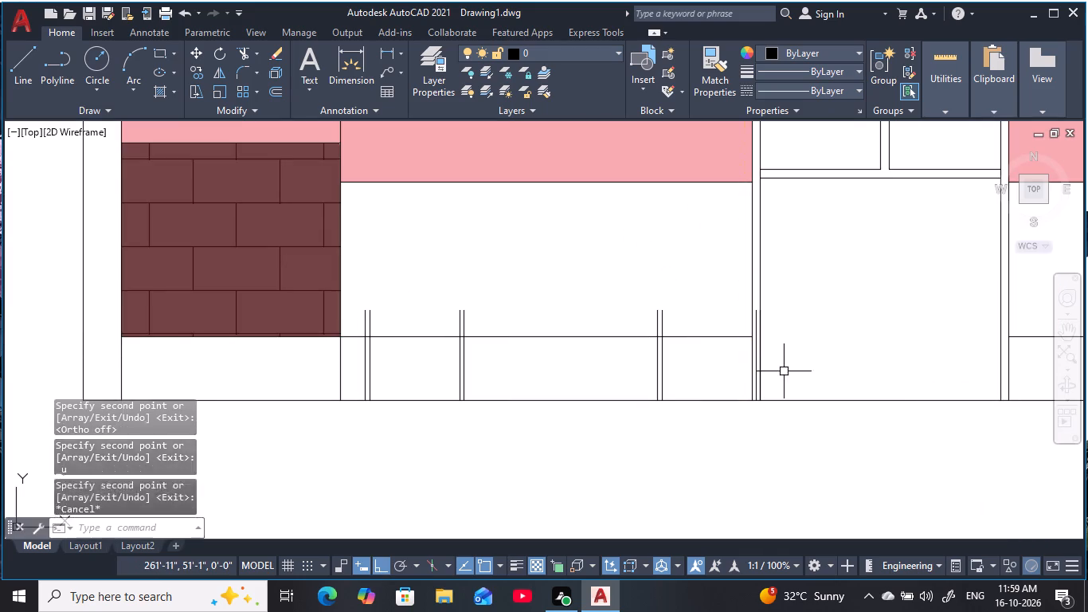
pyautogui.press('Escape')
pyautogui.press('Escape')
# Copy the four posts on the right bay's second balcony strip 11'-0" straight down onto the third strip.
pyautogui.moveTo(850, 303); pyautogui.dragTo(585, 492, button='middle')
pyautogui.scroll(-2, 580, 495)
pyautogui.moveTo(742, 294); pyautogui.dragTo(686, 410, button='middle')
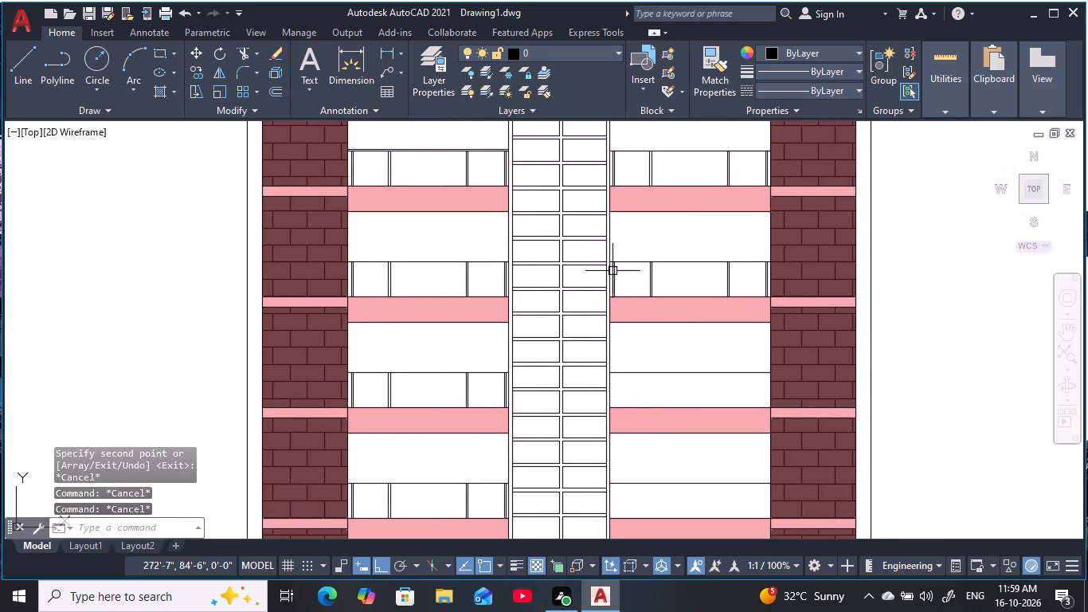
pyautogui.scroll(3, 612, 267)
pyautogui.click(608, 246)
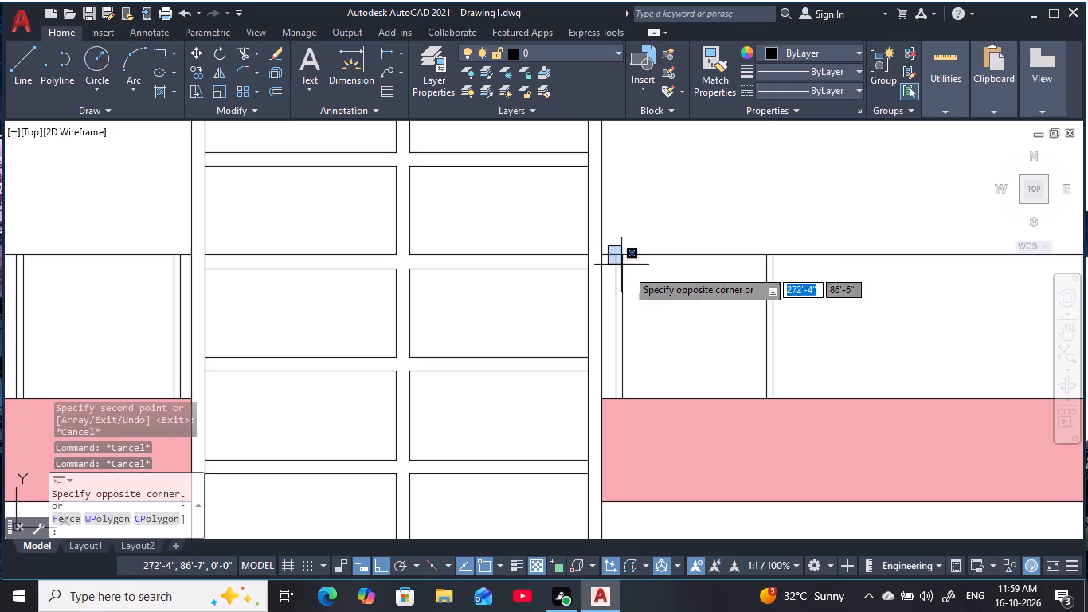
pyautogui.moveTo(718, 309); pyautogui.dragTo(589, 249, button='middle')
pyautogui.moveTo(855, 327); pyautogui.dragTo(592, 346, button='middle')
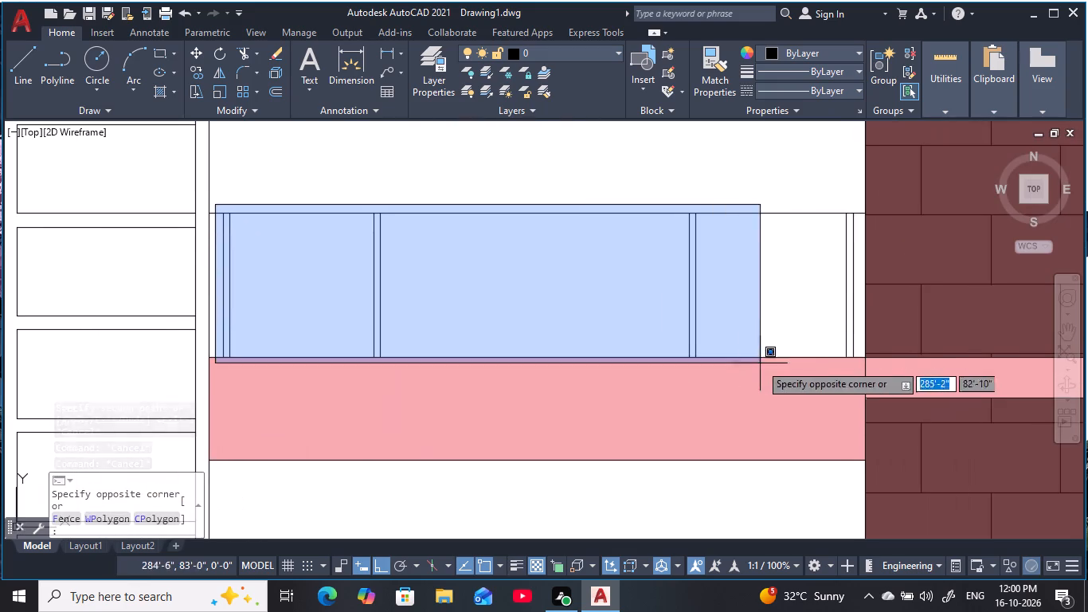
pyautogui.click(859, 386)
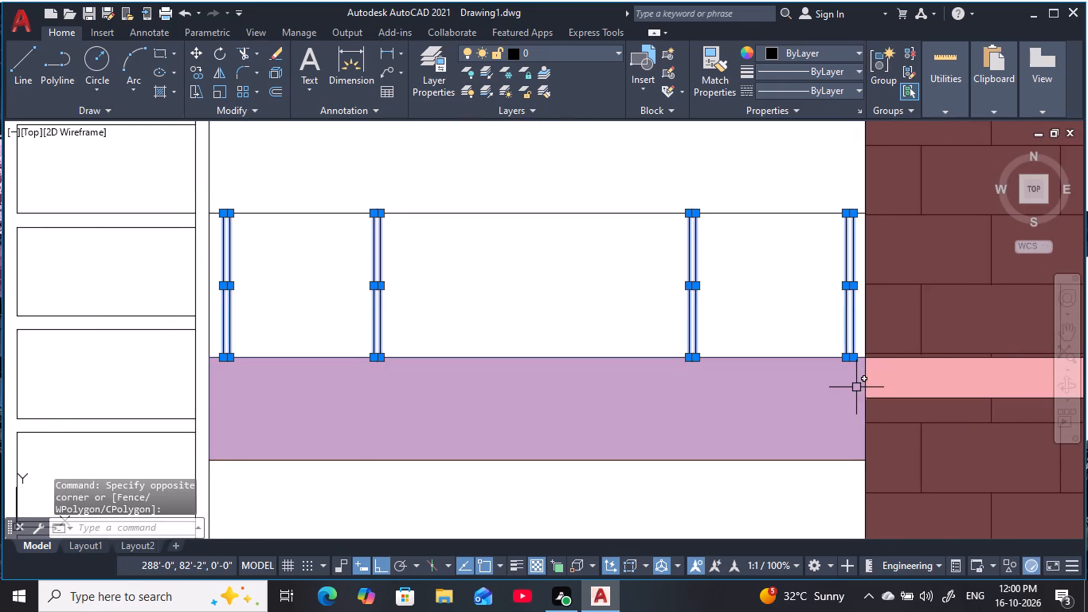
pyautogui.press('c')
pyautogui.press('o')
pyautogui.press('space')
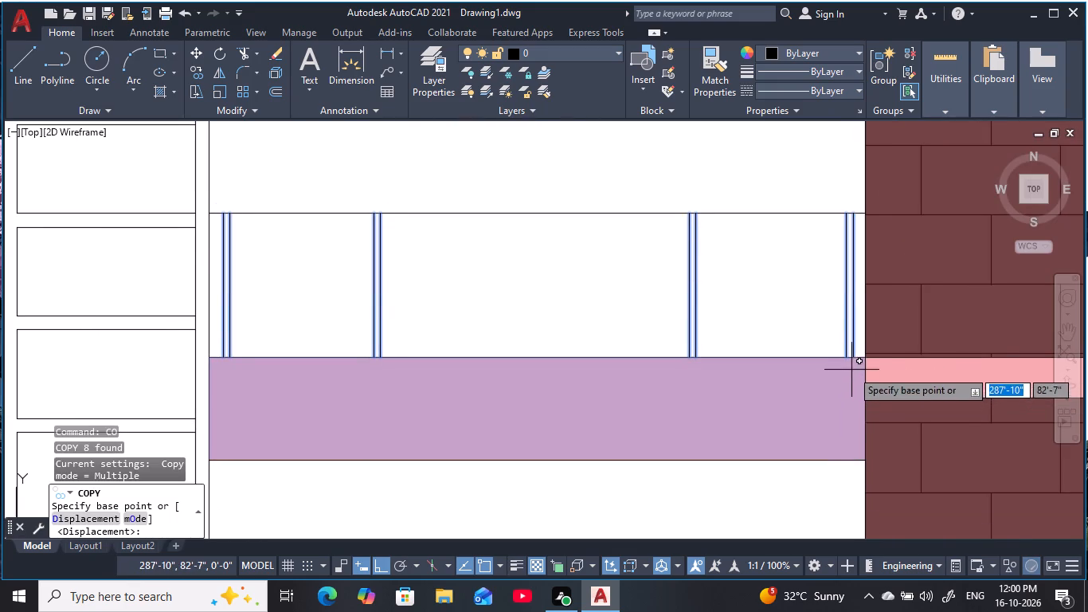
pyautogui.click(854, 359)
pyautogui.moveTo(858, 401); pyautogui.dragTo(846, 312, button='middle')
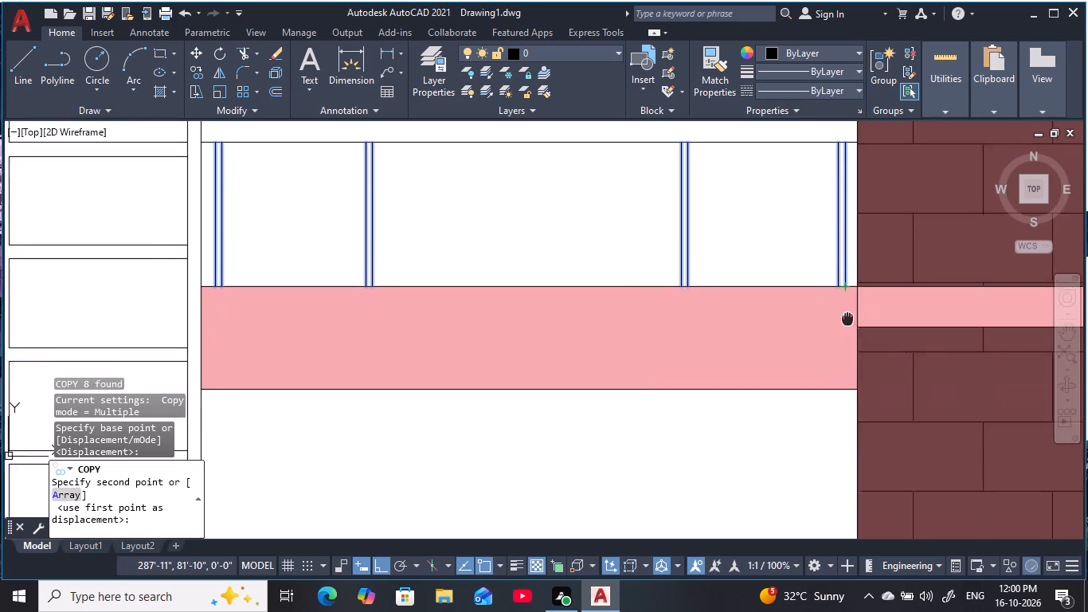
pyautogui.moveTo(846, 312); pyautogui.dragTo(847, 319, button='middle')
pyautogui.moveTo(843, 475); pyautogui.dragTo(825, 303, button='middle')
pyautogui.moveTo(836, 404); pyautogui.dragTo(829, 387, button='middle')
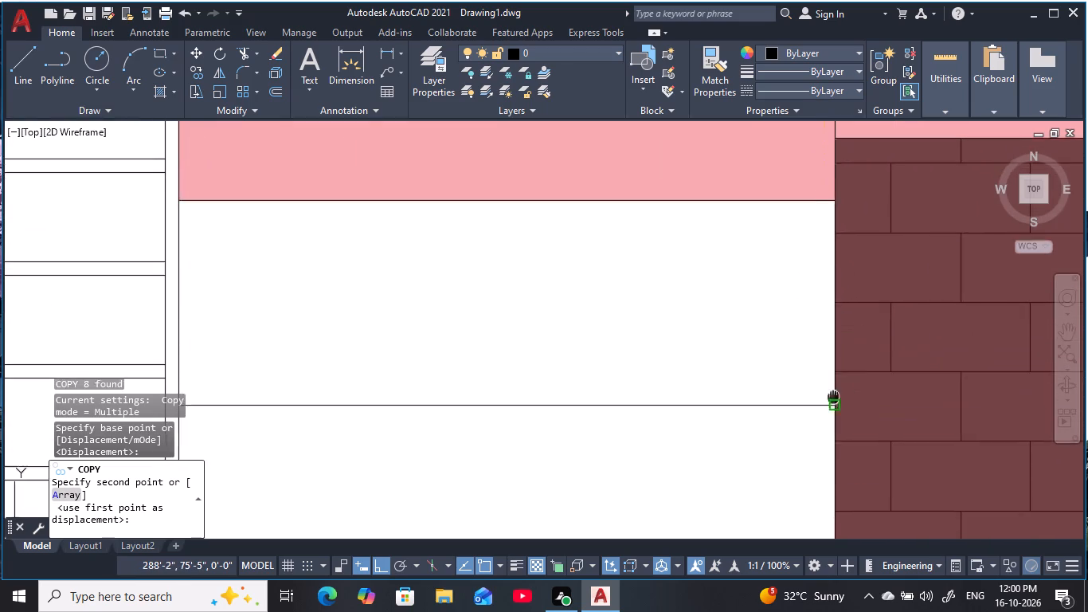
pyautogui.moveTo(829, 387); pyautogui.dragTo(817, 302, button='middle')
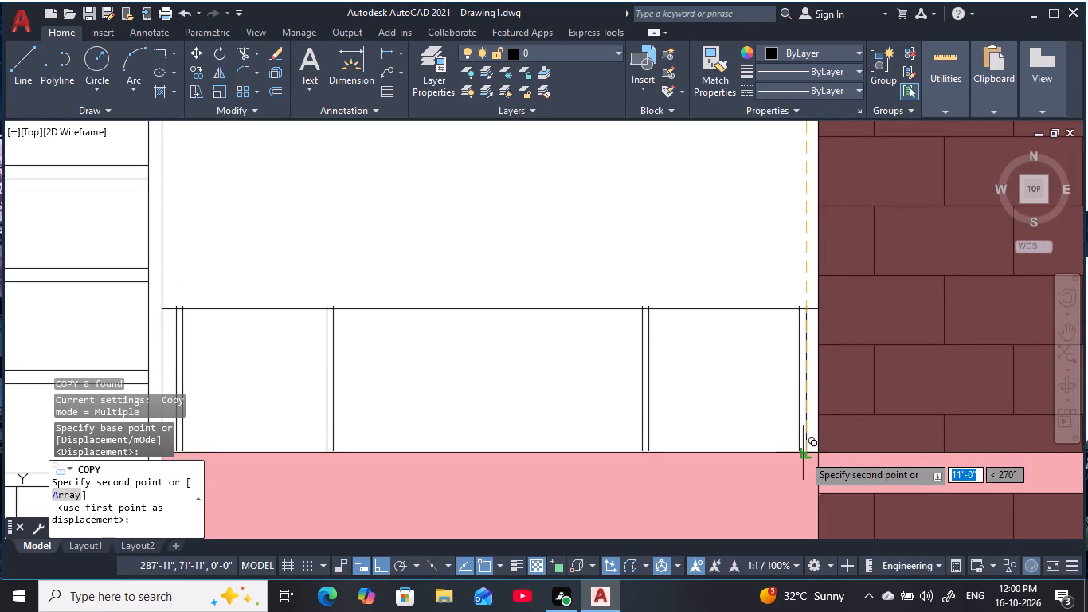
pyautogui.click(805, 457)
# Place another copy of the four posts on the right bay's fourth balcony strip, 22'-0" below the selected posts.
pyautogui.moveTo(810, 456); pyautogui.dragTo(804, 219, button='middle')
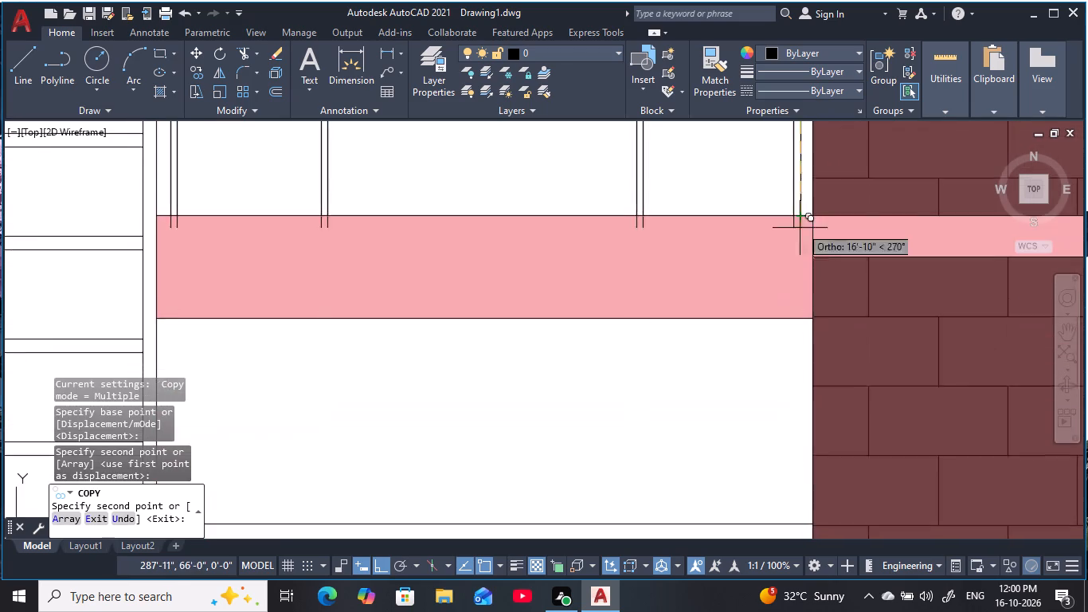
pyautogui.scroll(-2, 804, 274)
pyautogui.moveTo(816, 353); pyautogui.dragTo(806, 326, button='middle')
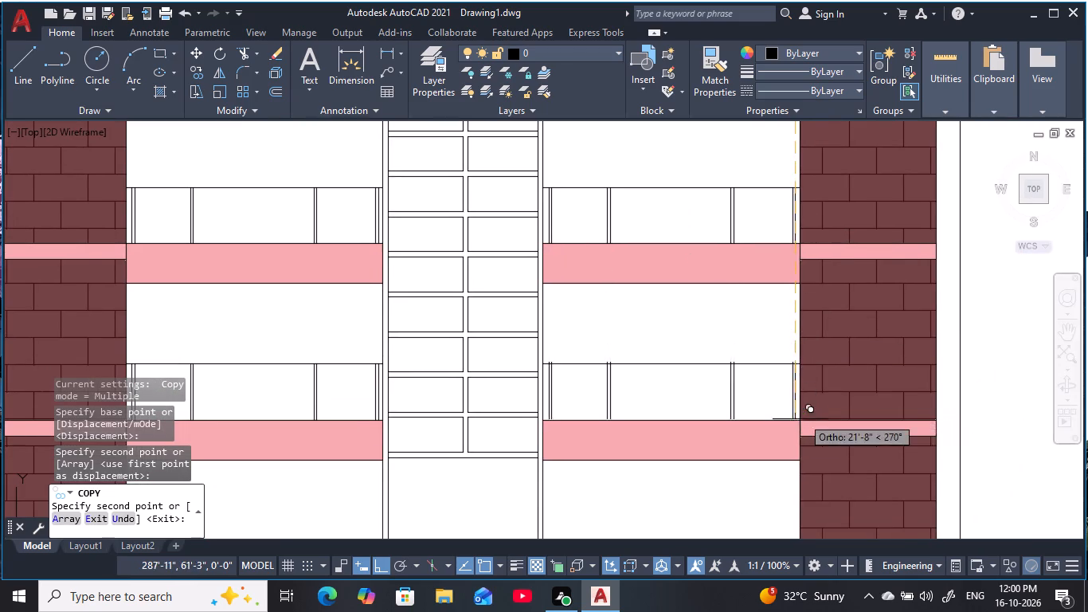
pyautogui.scroll(2, 796, 424)
pyautogui.click(796, 421)
# Place a copy of the four posts on the right bay's ground-level strip, 33'-0" down with their feet on the base line.
pyautogui.scroll(-3, 798, 422)
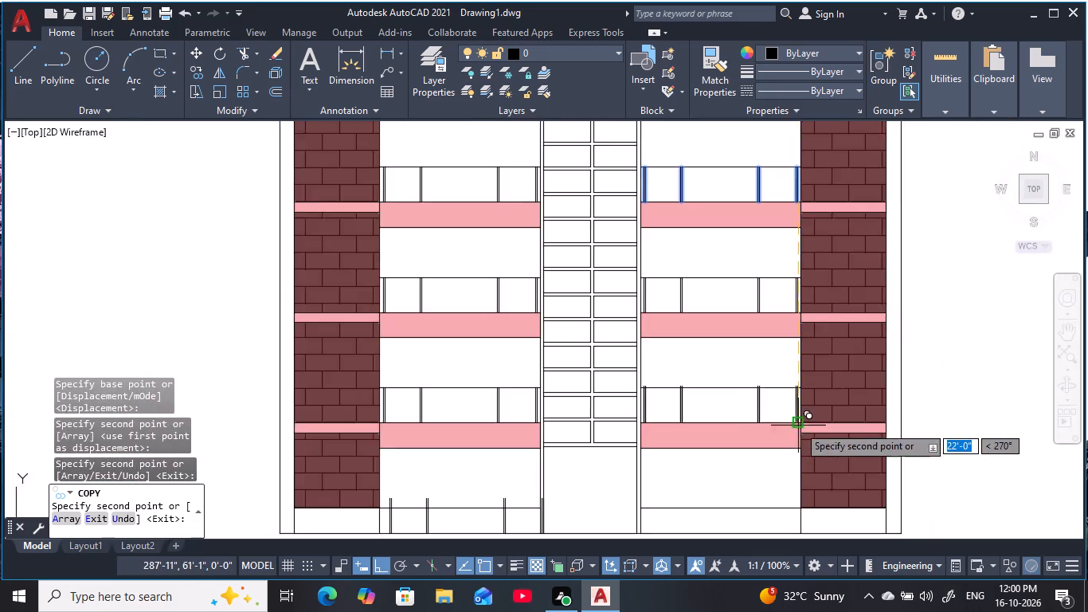
pyautogui.moveTo(798, 426); pyautogui.dragTo(800, 305, button='middle')
pyautogui.scroll(3, 802, 406)
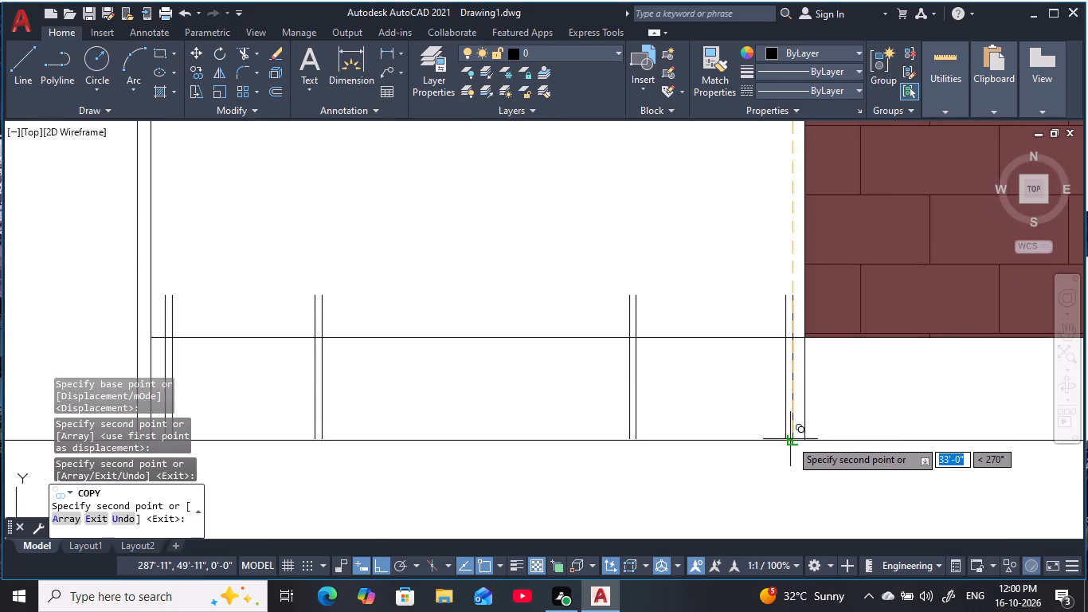
pyautogui.click(792, 437)
pyautogui.press('Escape')
pyautogui.press('Escape')
pyautogui.press('Escape')
# Offset the elevation's base line 3'-6" upward to form a ground-level rail line at the post tops.
pyautogui.scroll(-1, 599, 277)
pyautogui.moveTo(604, 277); pyautogui.dragTo(605, 278, button='middle')
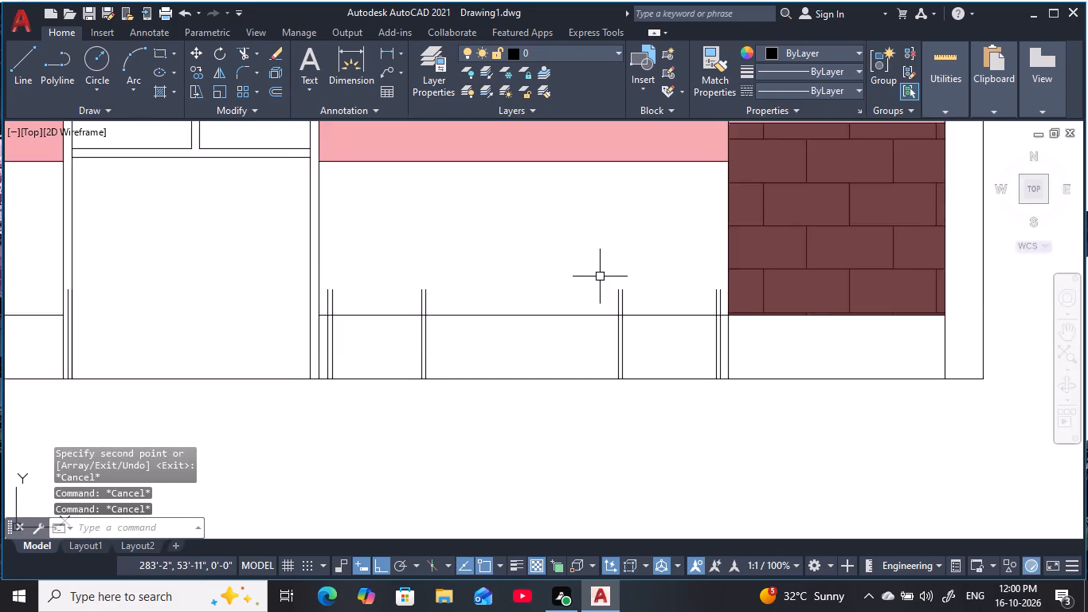
pyautogui.moveTo(605, 278); pyautogui.dragTo(745, 281, button='middle')
pyautogui.press('Escape')
pyautogui.press('Escape')
pyautogui.press('Escape')
pyautogui.press('Escape')
pyautogui.press('o')
pyautogui.press('space')
pyautogui.press('3')
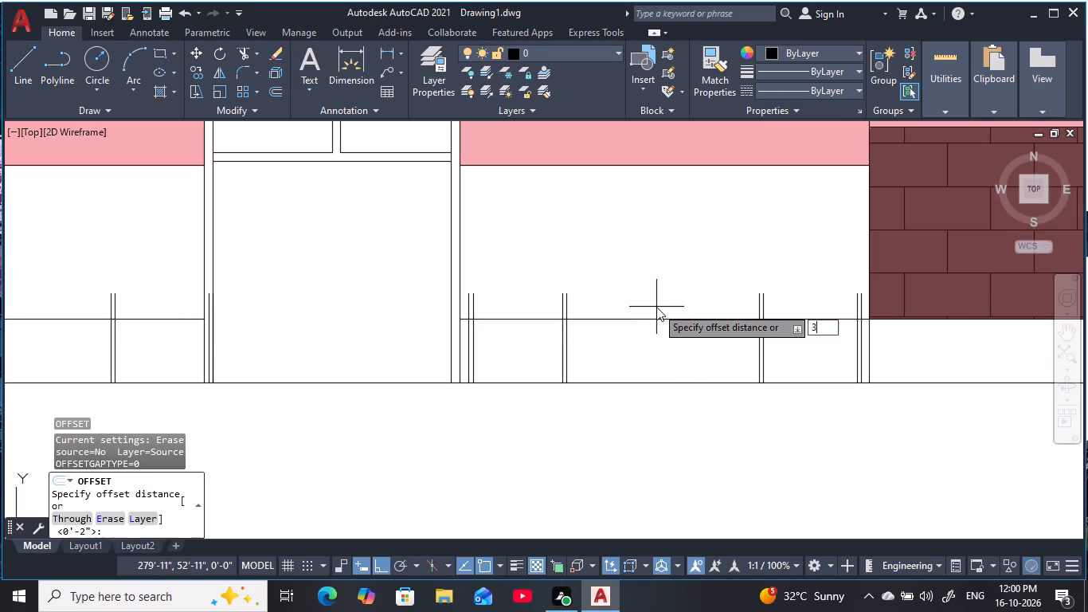
pyautogui.press("'")
pyautogui.write('6')
pyautogui.press('space')
pyautogui.click(695, 386)
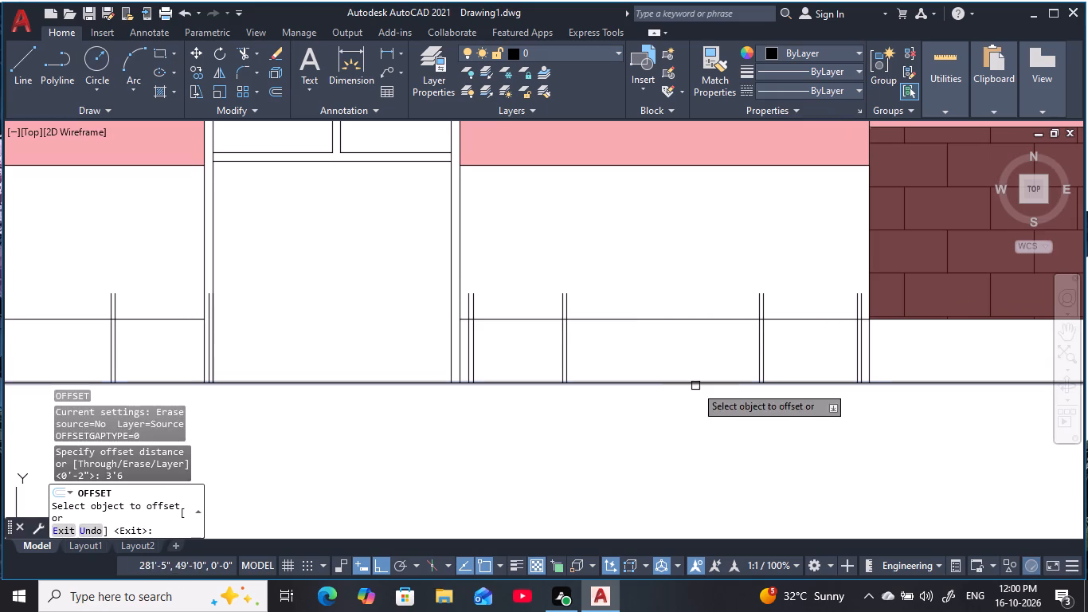
pyautogui.click(688, 205)
pyautogui.press('Escape')
pyautogui.press('Escape')
# Offset the ground-level rail line 2" upward to give the handrail its thickness.
pyautogui.moveTo(526, 267); pyautogui.dragTo(716, 271, button='middle')
pyautogui.press('Escape')
pyautogui.press('Escape')
pyautogui.press('Escape')
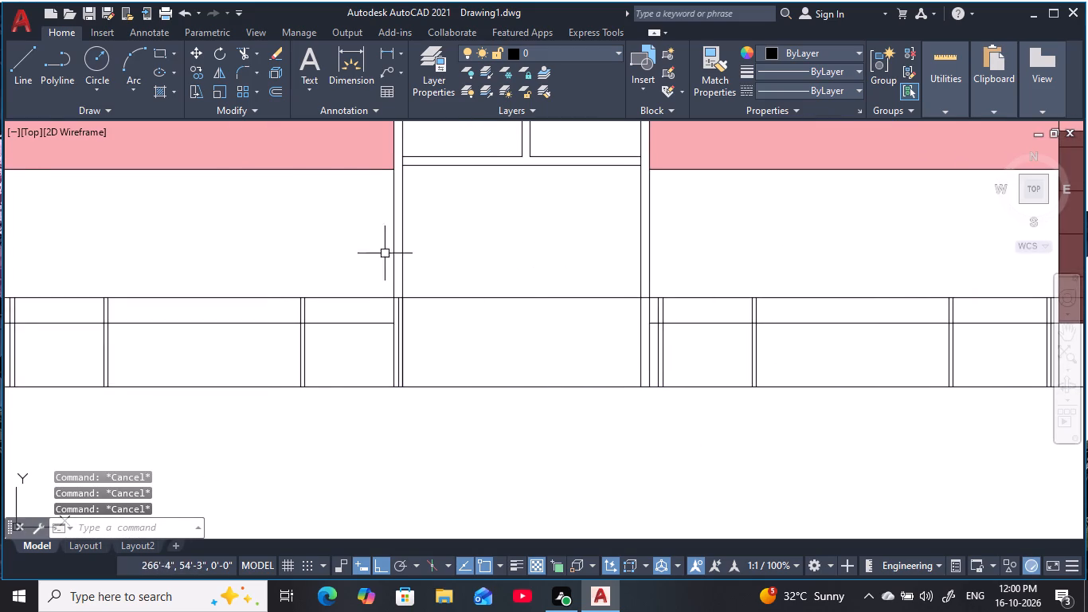
pyautogui.press('Escape')
pyautogui.moveTo(299, 249); pyautogui.dragTo(369, 251, button='middle')
pyautogui.press('Escape')
pyautogui.press('Escape')
pyautogui.write('O 2')
pyautogui.press('space')
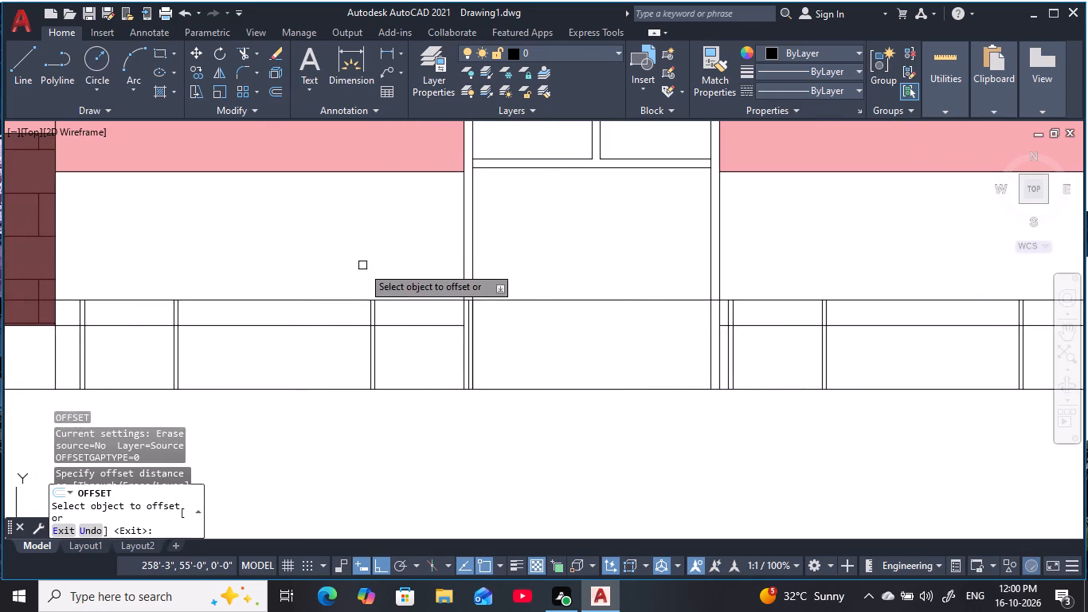
pyautogui.click(393, 301)
pyautogui.click(392, 225)
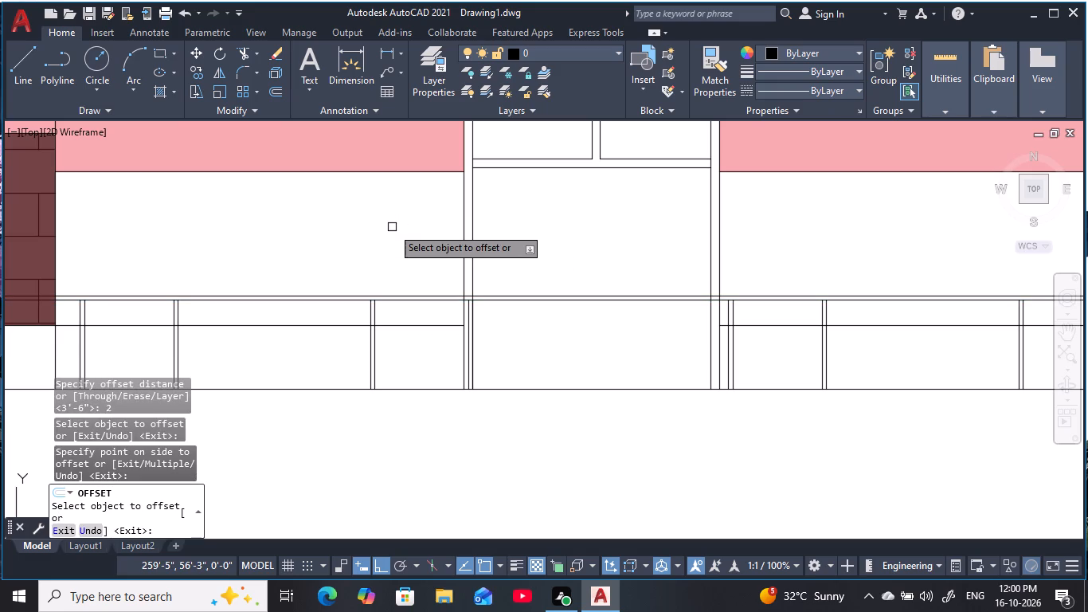
pyautogui.press('Escape')
pyautogui.press('Escape')
pyautogui.press('Escape')
pyautogui.press('Escape')
# Erase the old horizontal line below the new handrail, running across the left bay at the foot of the brickwork.
pyautogui.moveTo(258, 254); pyautogui.dragTo(392, 278, button='middle')
pyautogui.press('Escape')
pyautogui.press('Escape')
pyautogui.click(402, 371)
pyautogui.click(380, 337)
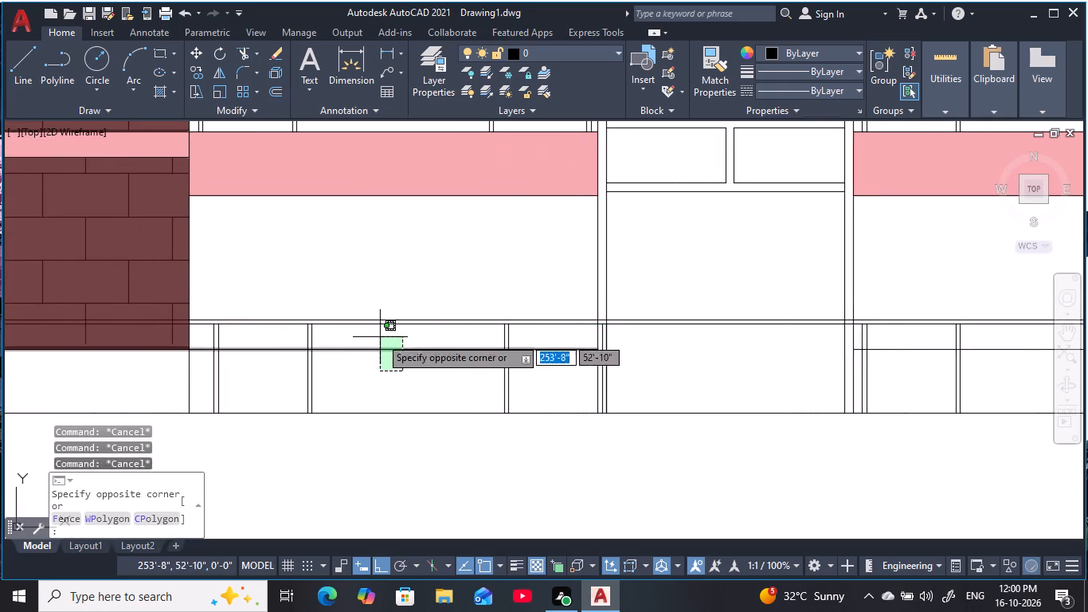
pyautogui.write('E')
pyautogui.press('space')
pyautogui.press('Escape')
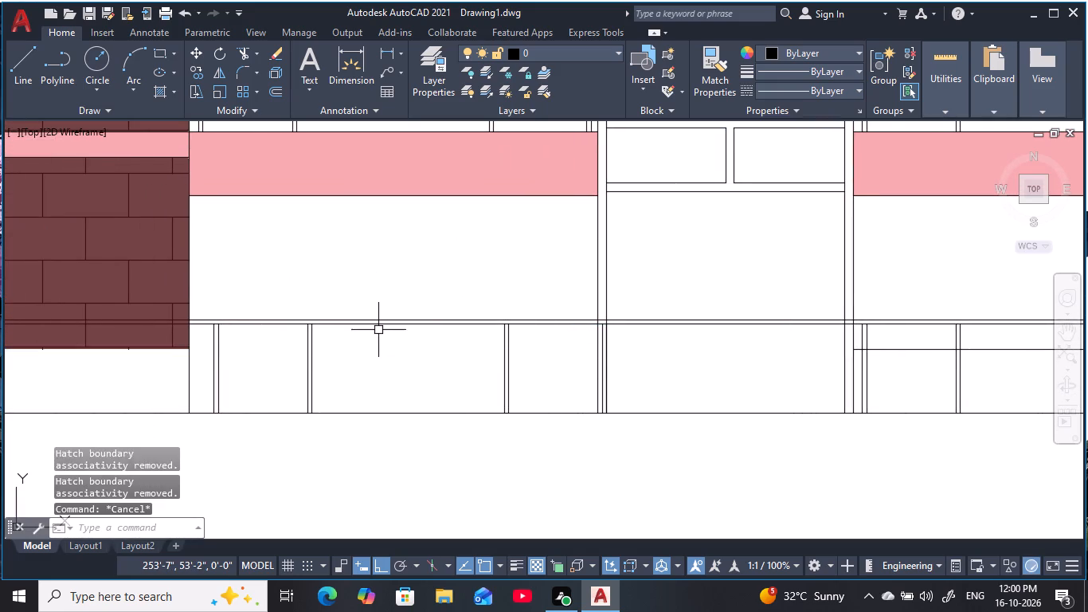
pyautogui.press('Escape')
# Erase the matching old horizontal line below the handrail in the right bay and its brick column.
pyautogui.moveTo(414, 259); pyautogui.dragTo(315, 284, button='middle')
pyautogui.scroll(-2, 414, 259)
pyautogui.click(620, 320)
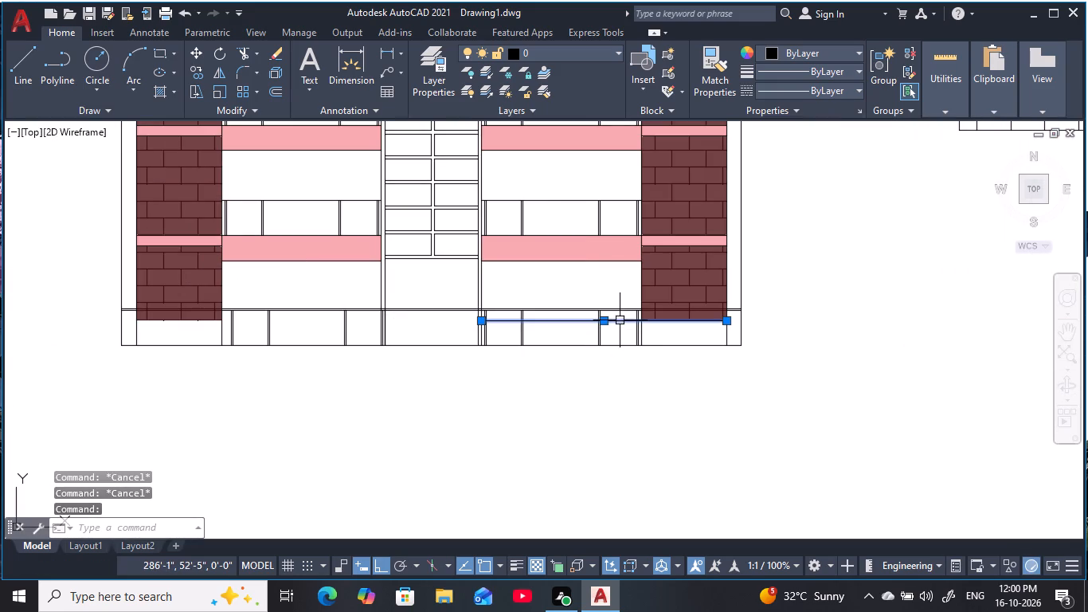
pyautogui.write('E')
pyautogui.press('space')
pyautogui.press('Escape')
pyautogui.press('Escape')
pyautogui.press('Escape')
pyautogui.press('Escape')
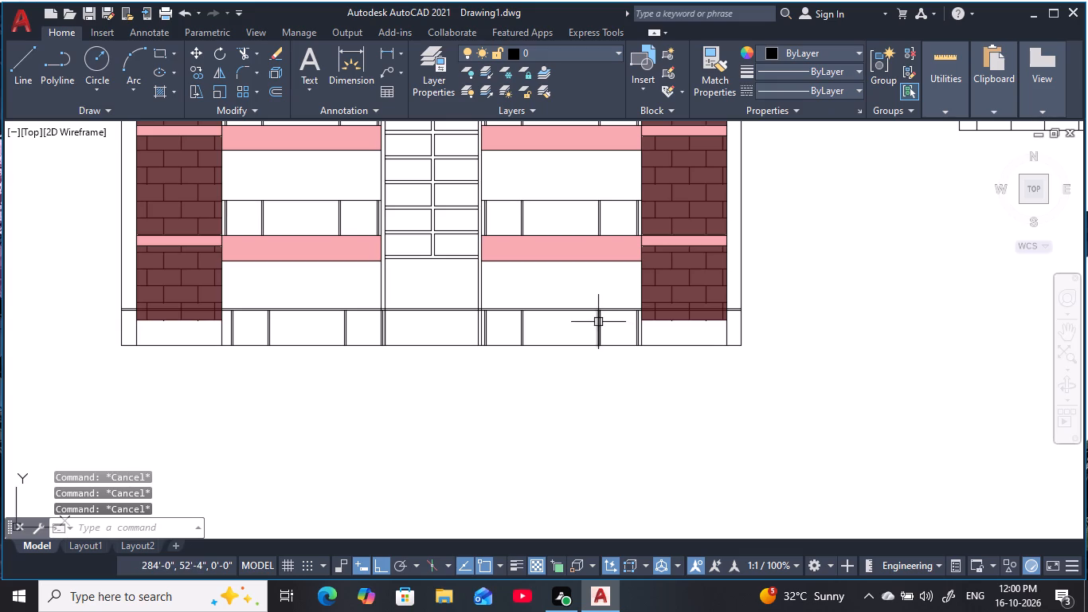
# Offset the elevation's base line 1'-6" upward across the ground level.
pyautogui.press('o')
pyautogui.press('space')
pyautogui.press('1')
pyautogui.press("'")
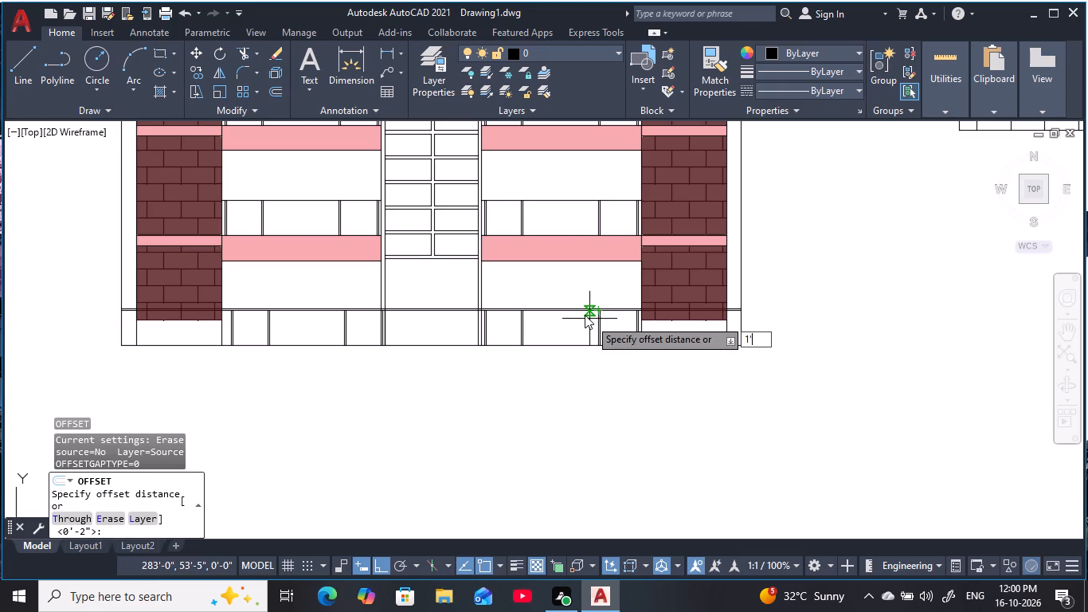
pyautogui.press('6')
pyautogui.press('space')
pyautogui.click(578, 343)
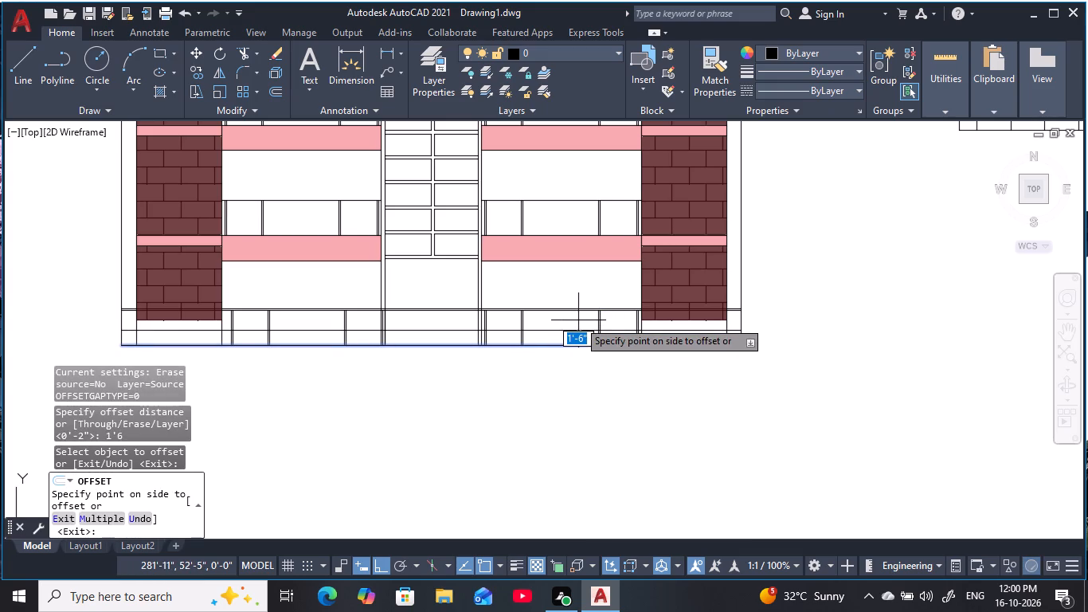
pyautogui.click(578, 320)
pyautogui.scroll(2, 237, 320)
pyautogui.moveTo(295, 305); pyautogui.dragTo(452, 250, button='middle')
pyautogui.press('Escape')
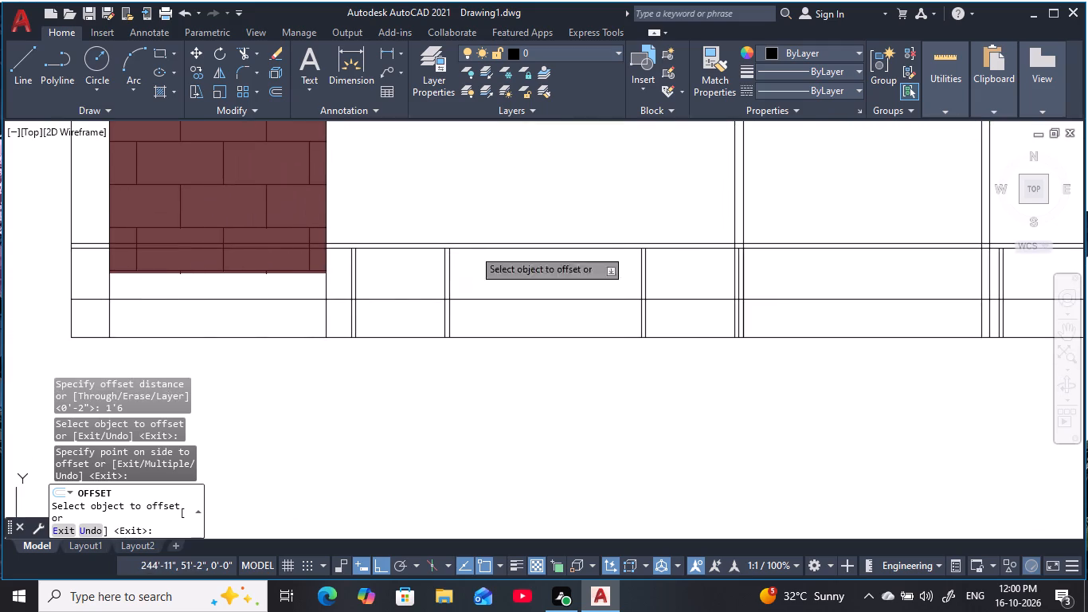
pyautogui.press('Escape')
pyautogui.press('Escape')
pyautogui.press('Escape')
pyautogui.press('Escape')
# Trim the 1'-6" offset line from the gaps between the left bay's posts and from the central bay opening.
pyautogui.moveTo(576, 299); pyautogui.dragTo(550, 318, button='middle')
pyautogui.press('Escape')
pyautogui.press('t')
pyautogui.press('r')
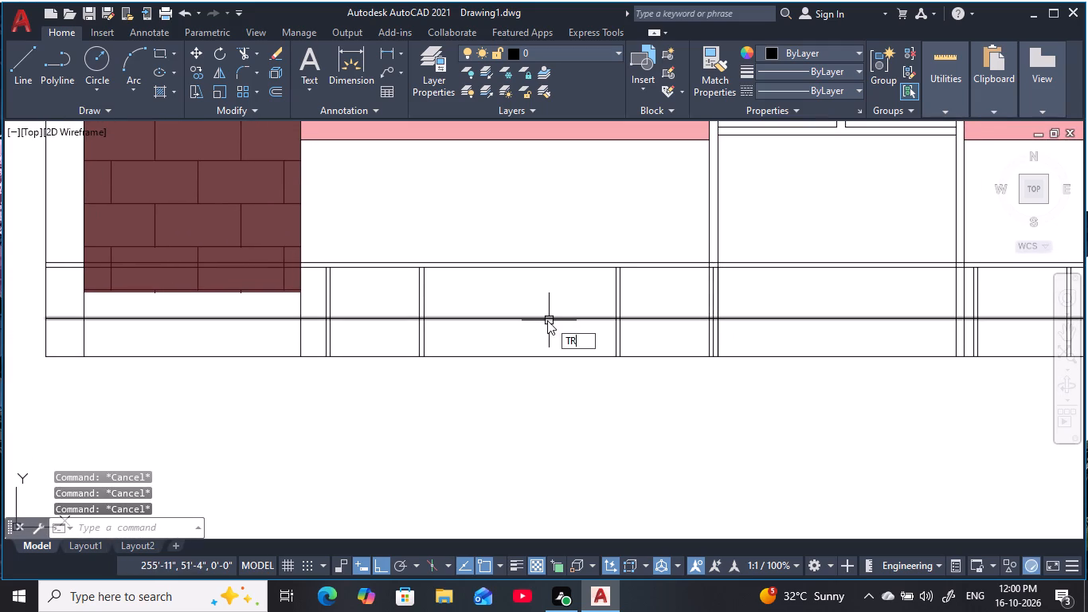
pyautogui.press('space')
pyautogui.click(368, 316)
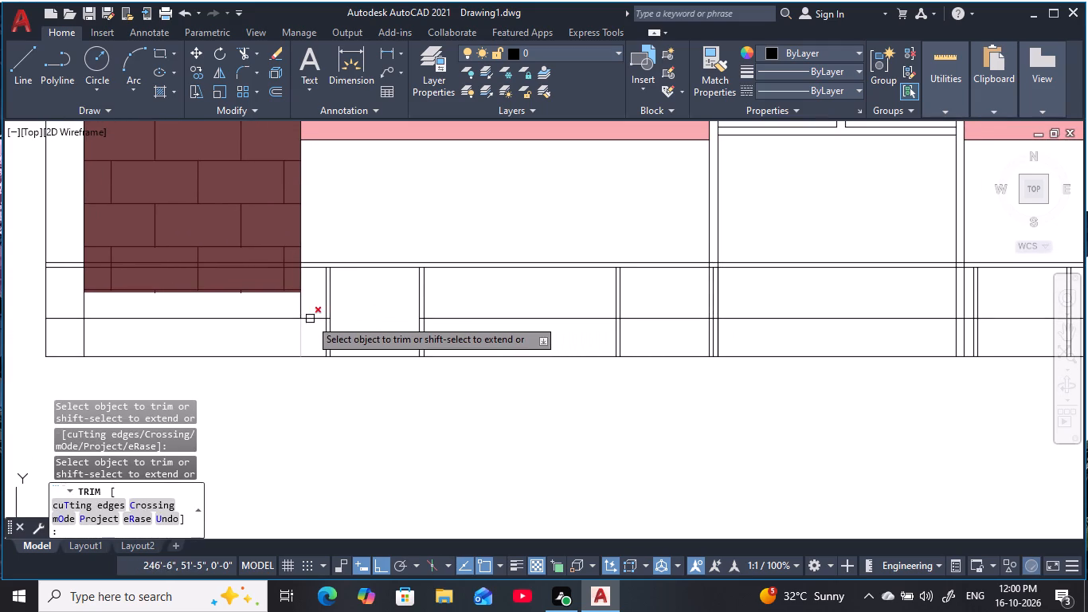
pyautogui.click(311, 319)
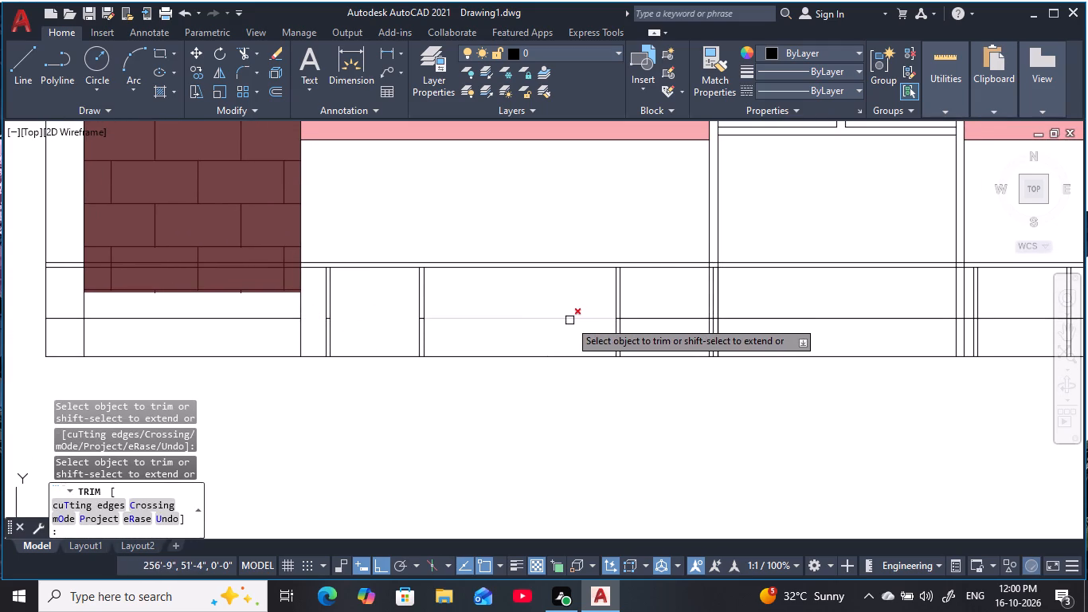
pyautogui.click(569, 320)
pyautogui.click(659, 320)
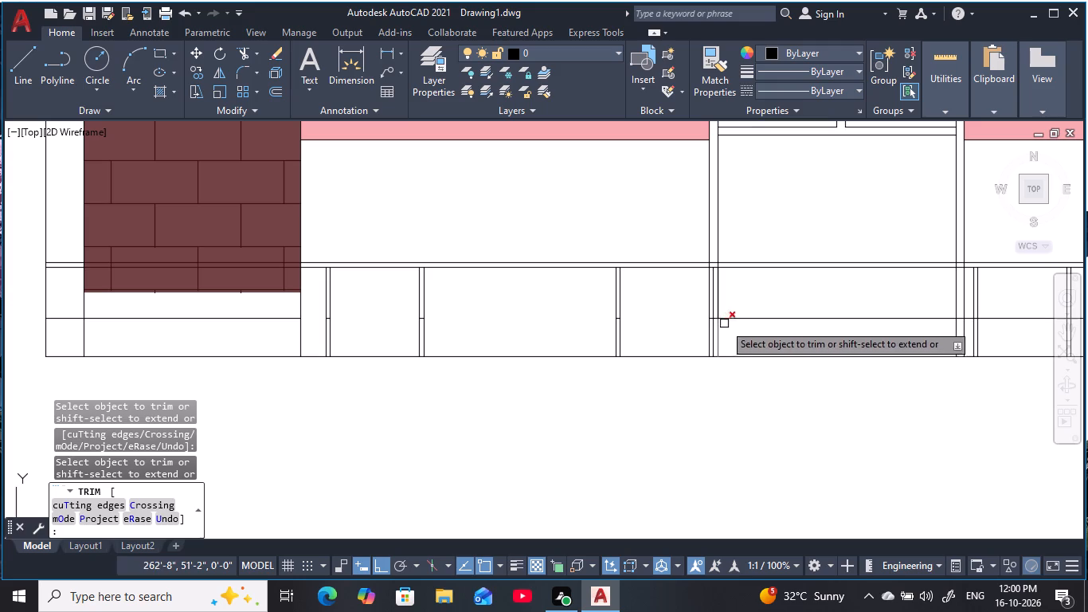
pyautogui.click(739, 320)
pyautogui.scroll(-1, 775, 316)
pyautogui.moveTo(776, 316); pyautogui.dragTo(773, 323, button='middle')
pyautogui.press('Escape')
pyautogui.press('Escape')
pyautogui.press('Escape')
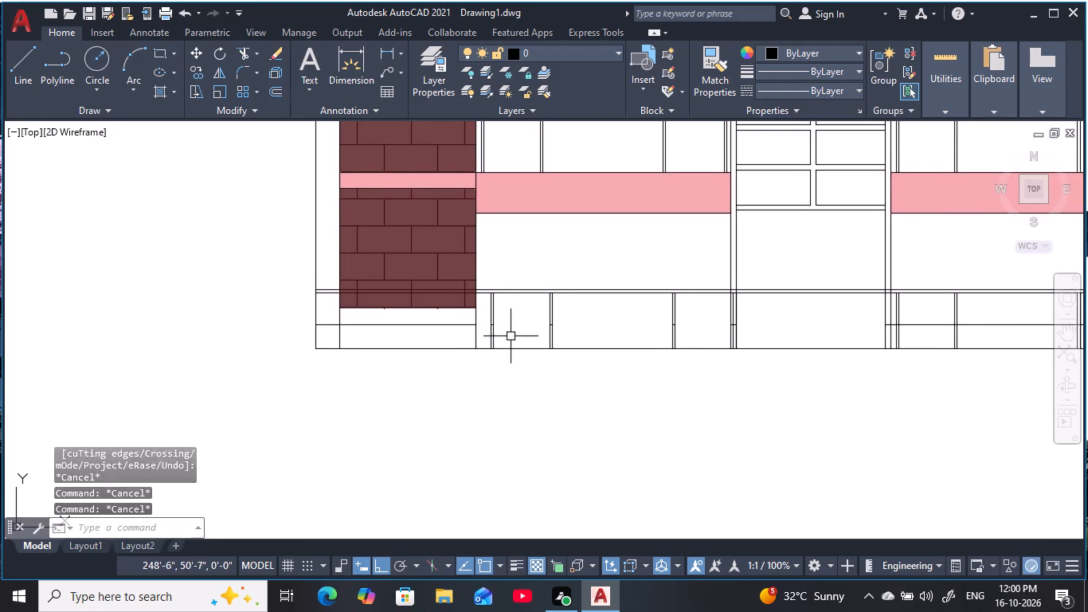
# Move the left bay's four ground-level railing posts, with their short line pieces, 8" horizontally towards the left brick column.
pyautogui.press('Escape')
pyautogui.scroll(2, 502, 312)
pyautogui.press('Escape')
pyautogui.press('Escape')
pyautogui.scroll(1, 456, 267)
pyautogui.click(451, 255)
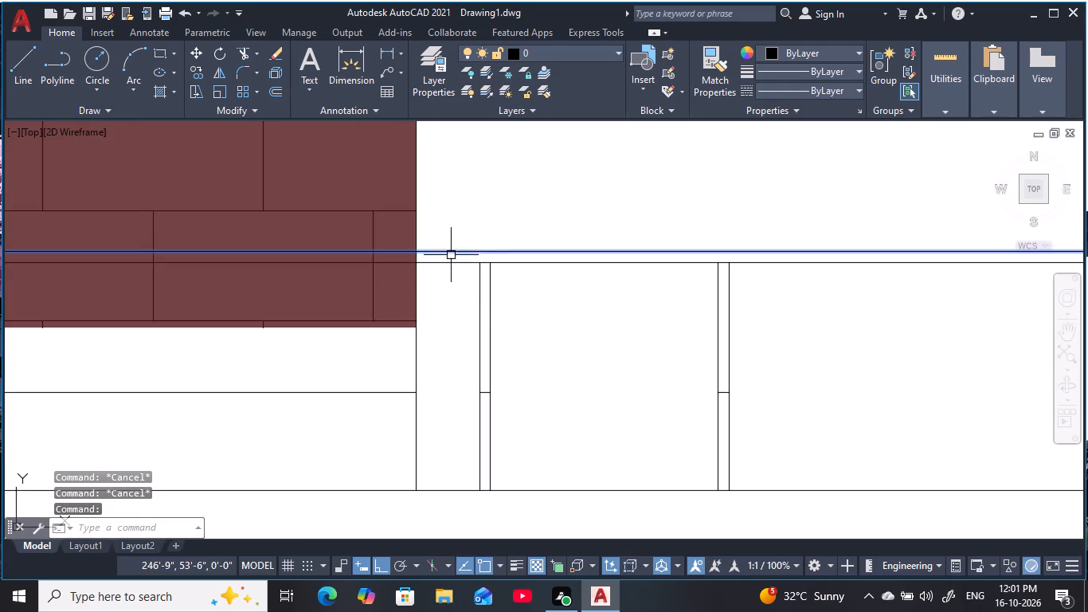
pyautogui.press('Escape')
pyautogui.press('Escape')
pyautogui.scroll(1, 460, 259)
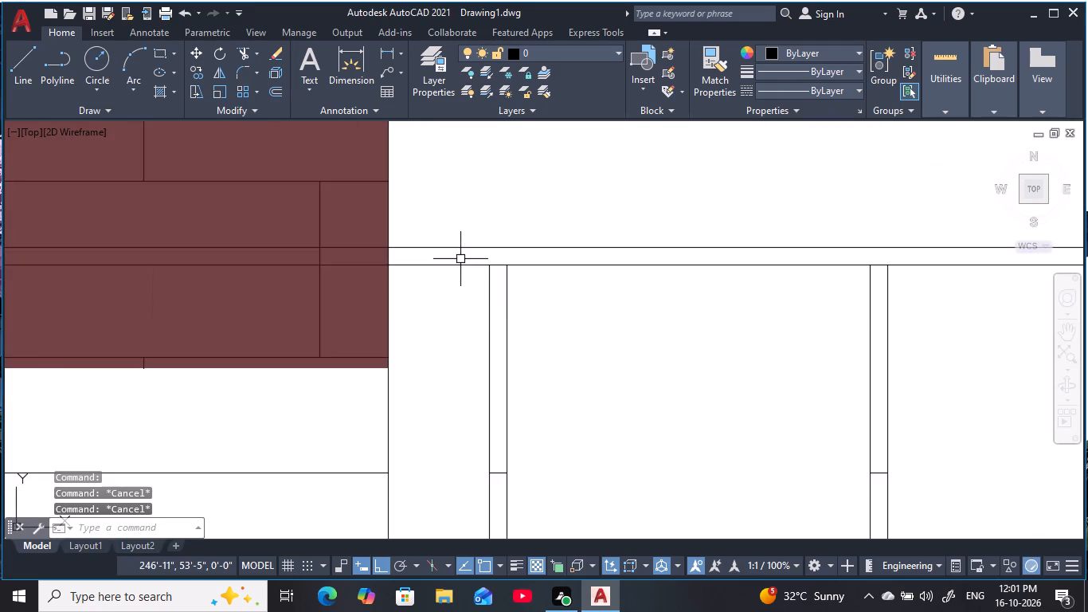
pyautogui.click(460, 259)
pyautogui.moveTo(631, 346); pyautogui.dragTo(428, 131, button='middle')
pyautogui.scroll(1, 425, 124)
pyautogui.scroll(-4, 544, 216)
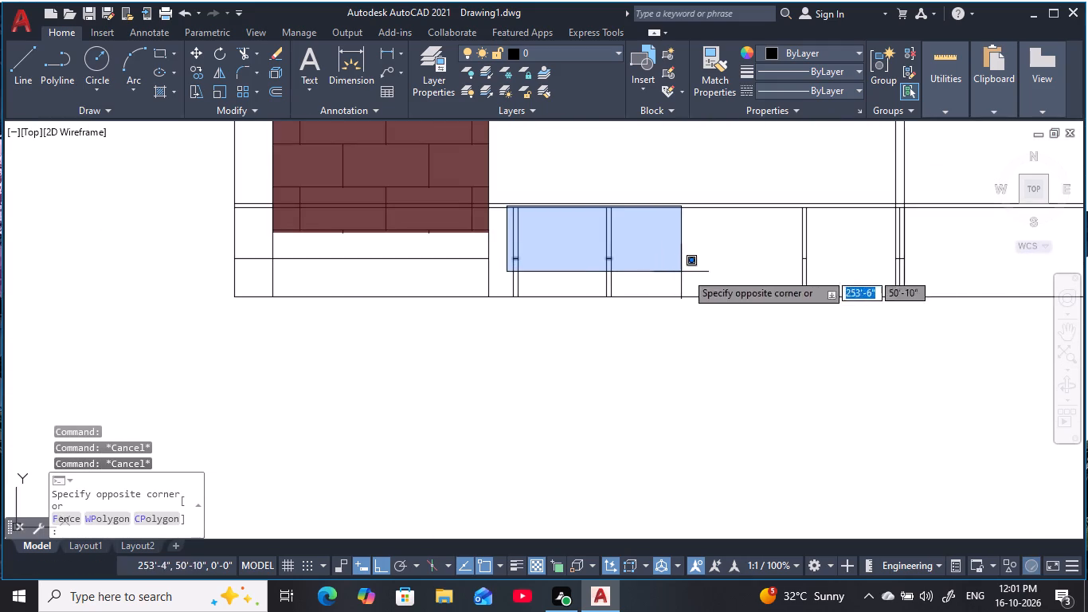
pyautogui.click(926, 329)
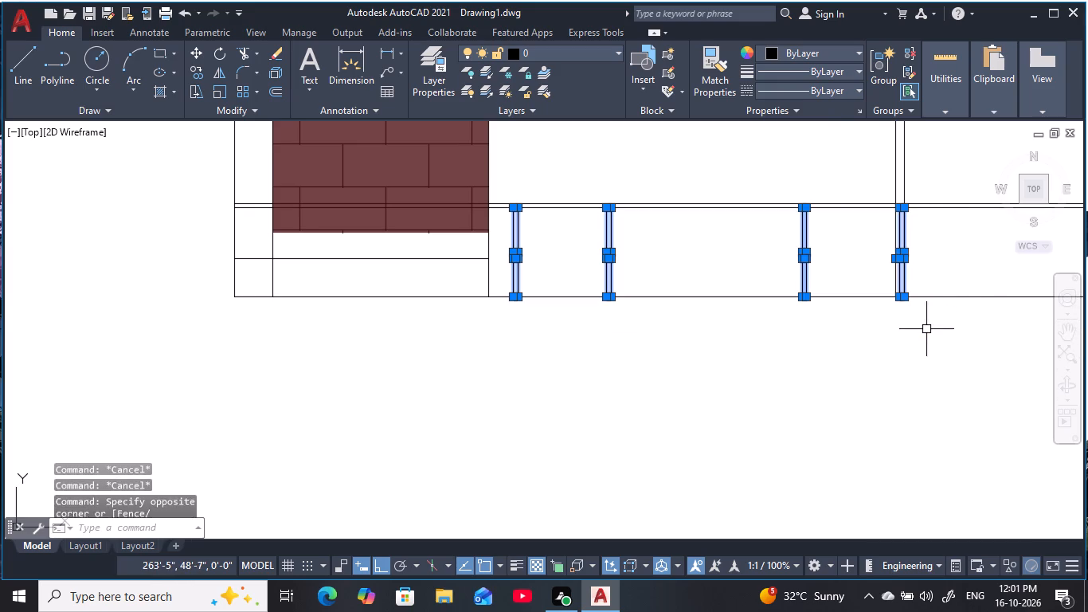
pyautogui.press('m')
pyautogui.press('space')
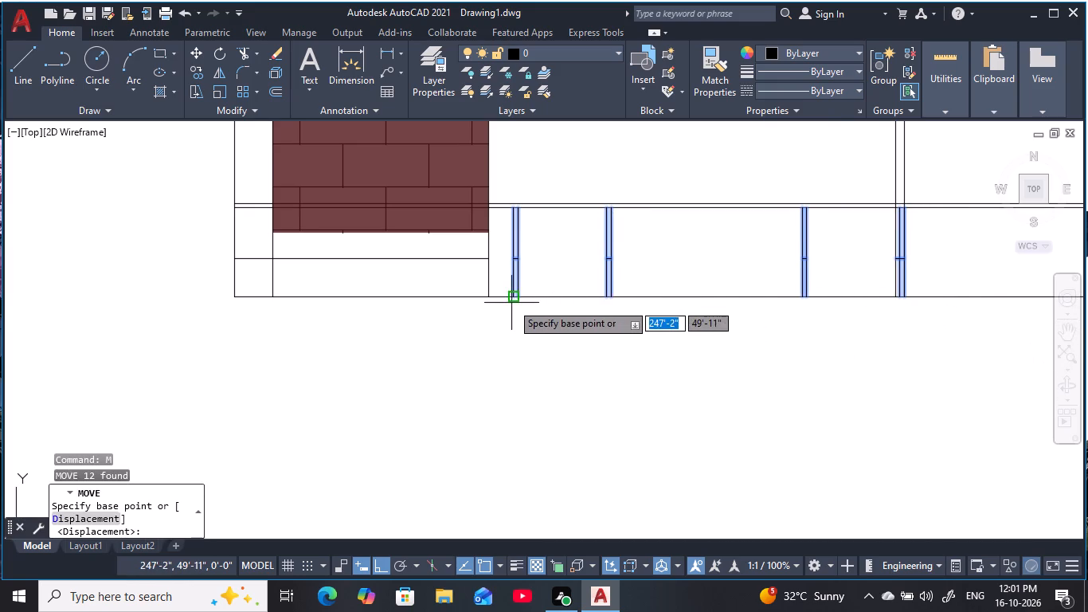
pyautogui.scroll(2, 510, 303)
pyautogui.click(514, 284)
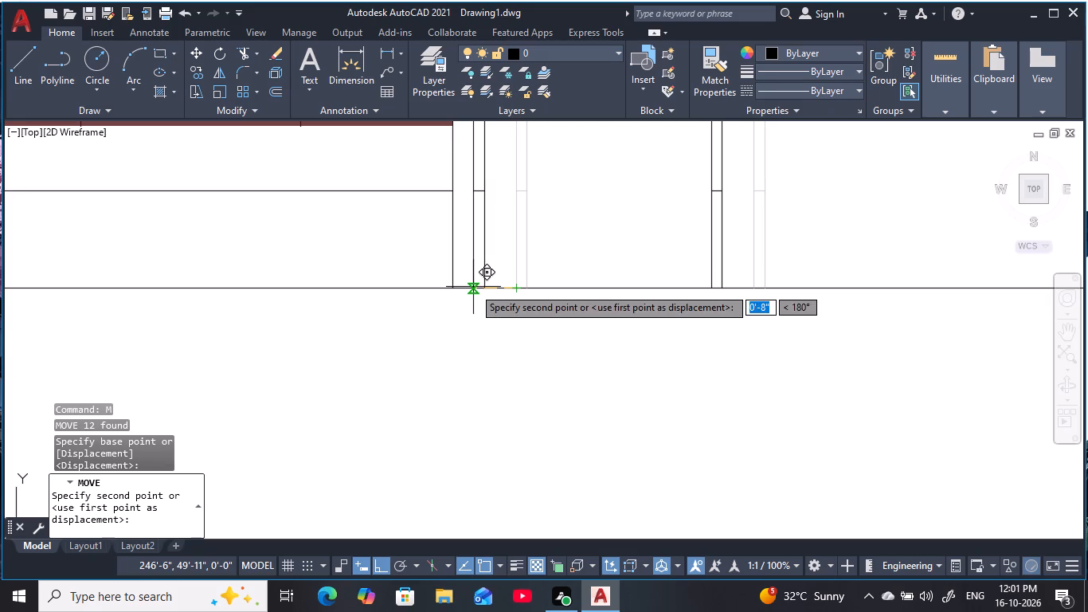
pyautogui.click(473, 287)
pyautogui.scroll(-3, 540, 248)
pyautogui.moveTo(561, 233); pyautogui.dragTo(503, 283, button='middle')
pyautogui.press('Escape')
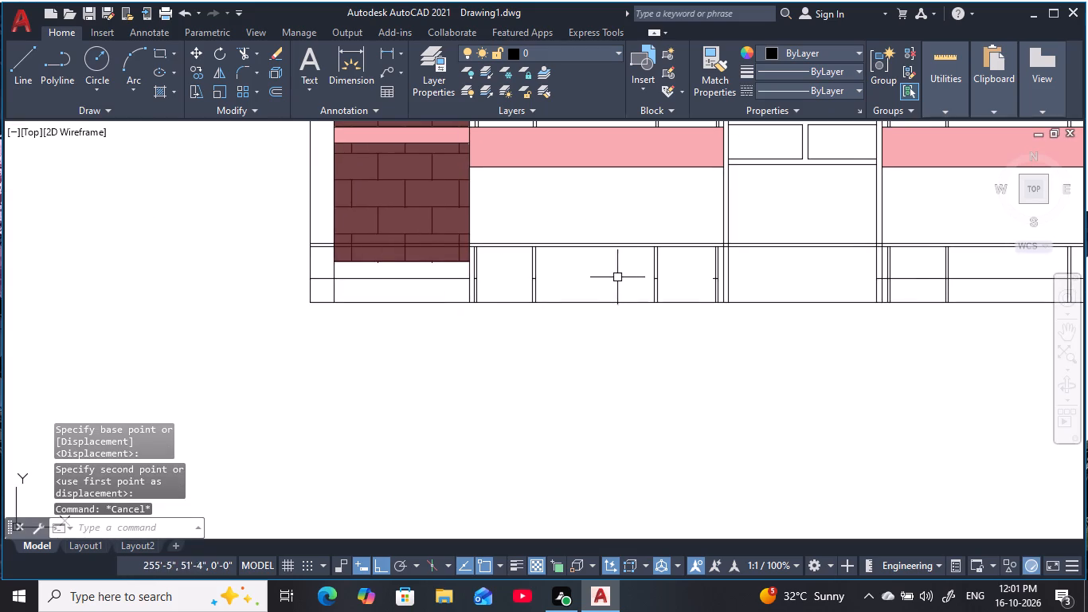
# Erase the short horizontal line pieces crossing the two middle posts of the left bay's ground-level railing.
pyautogui.scroll(2, 629, 275)
pyautogui.press('Escape')
pyautogui.press('Escape')
pyautogui.moveTo(632, 275); pyautogui.dragTo(583, 286, button='middle')
pyautogui.press('Escape')
pyautogui.press('Escape')
pyautogui.click(601, 271)
pyautogui.click(681, 310)
pyautogui.write('E')
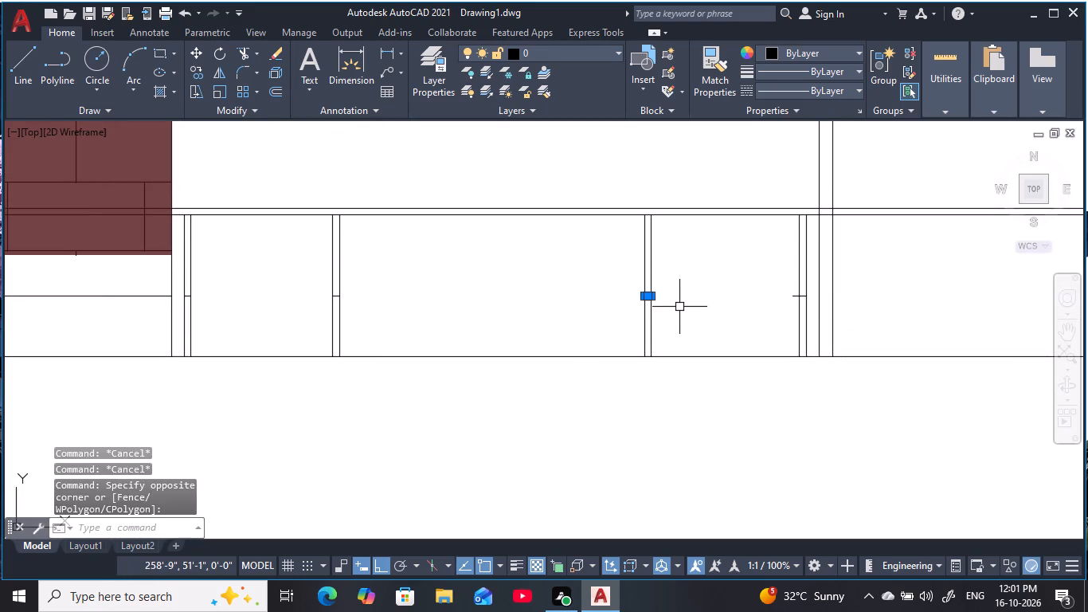
pyautogui.press('space')
pyautogui.moveTo(297, 283); pyautogui.dragTo(309, 288)
pyautogui.click(405, 314)
pyautogui.press('space')
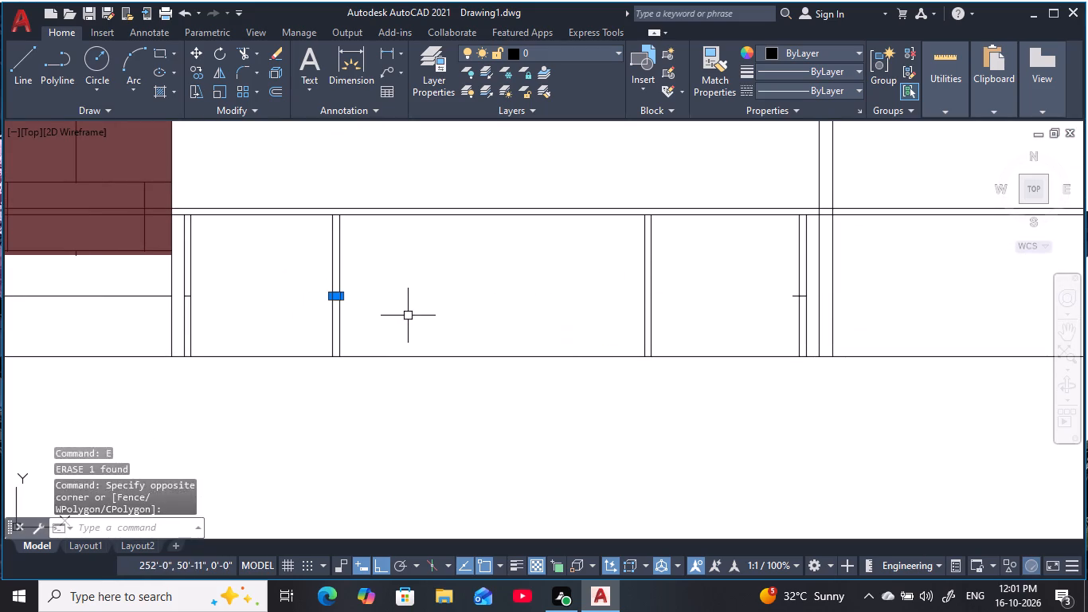
# Erase the short horizontal line pieces crossing the two outer posts of the left bay's ground-level railing.
pyautogui.scroll(2, 175, 288)
pyautogui.click(184, 280)
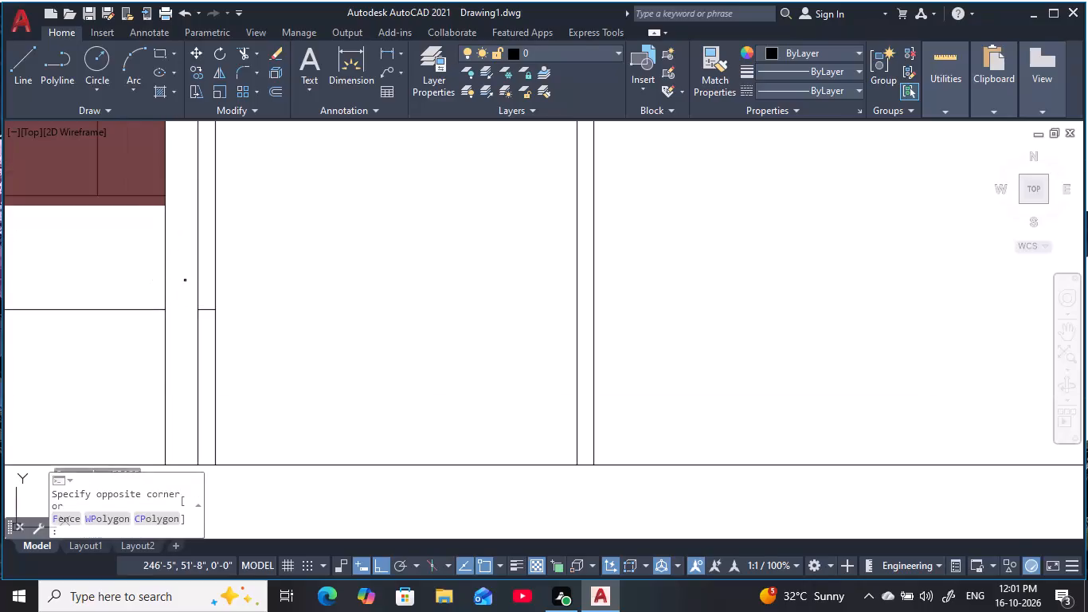
pyautogui.click(268, 339)
pyautogui.press('space')
pyautogui.scroll(-2, 405, 327)
pyautogui.moveTo(408, 326); pyautogui.dragTo(112, 331, button='middle')
pyautogui.scroll(2, 642, 318)
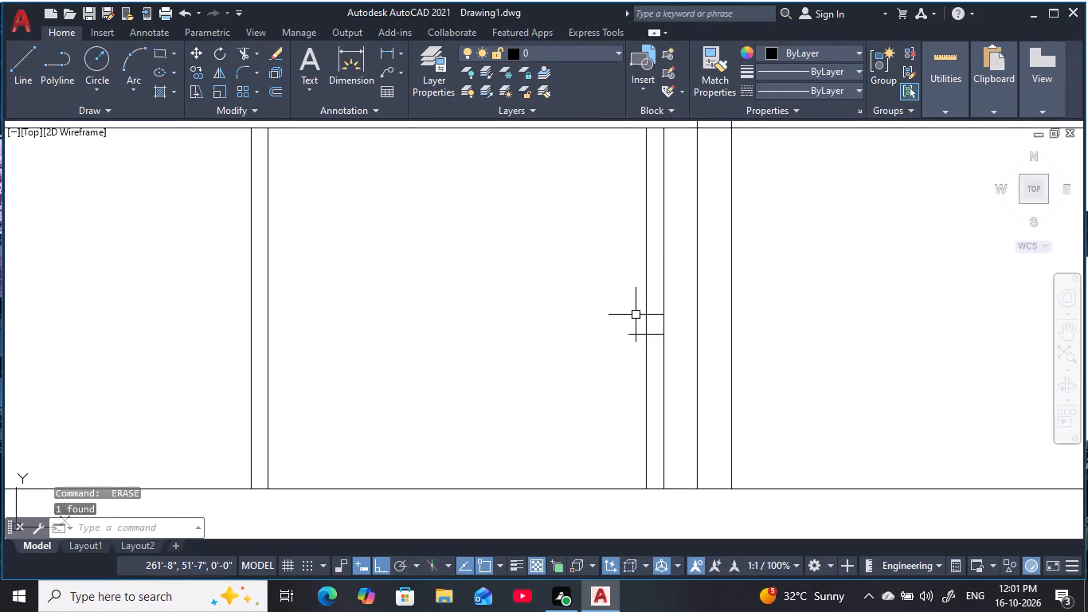
pyautogui.click(615, 317)
pyautogui.click(671, 356)
pyautogui.press('space')
pyautogui.scroll(-3, 595, 336)
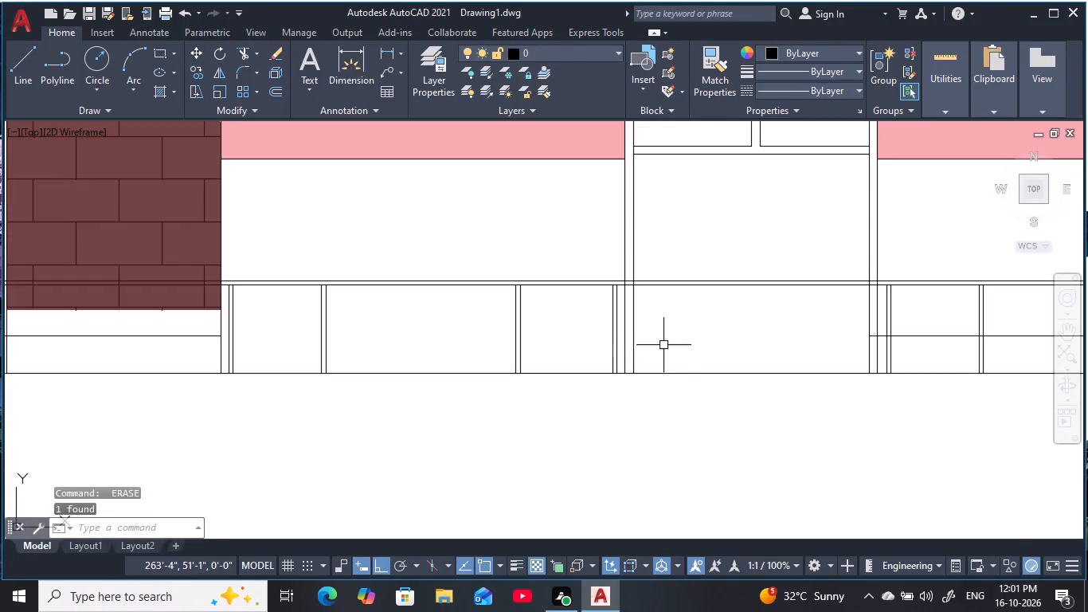
# Trim away the 1'-6" offset line at ground level from the central bay's right frame across the right bay and its posts.
pyautogui.moveTo(804, 354); pyautogui.dragTo(573, 359, button='middle')
pyautogui.scroll(-1, 726, 359)
pyautogui.scroll(2, 642, 348)
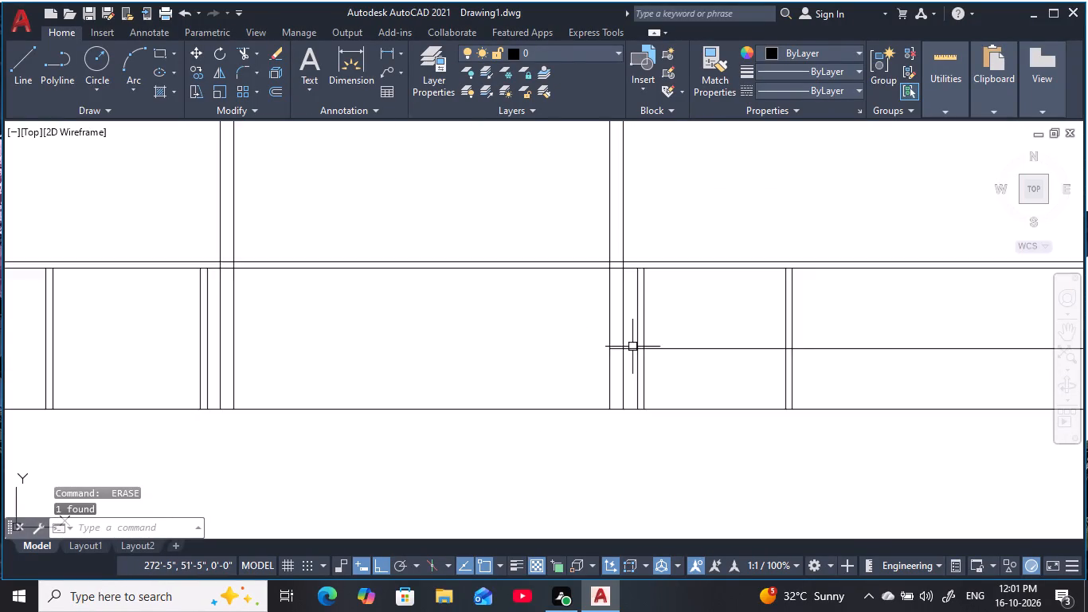
pyautogui.scroll(2, 632, 347)
pyautogui.press('Escape')
pyautogui.press('Escape')
pyautogui.press('Escape')
pyautogui.press('Escape')
pyautogui.press('Escape')
pyautogui.press('Escape')
pyautogui.press('Escape')
pyautogui.press('Escape')
pyautogui.press('Escape')
pyautogui.press('Escape')
pyautogui.press('Escape')
pyautogui.press('Escape')
pyautogui.press('Escape')
pyautogui.press('Escape')
pyautogui.press('Escape')
pyautogui.press('Escape')
pyautogui.press('Escape')
pyautogui.press('t')
pyautogui.press('r')
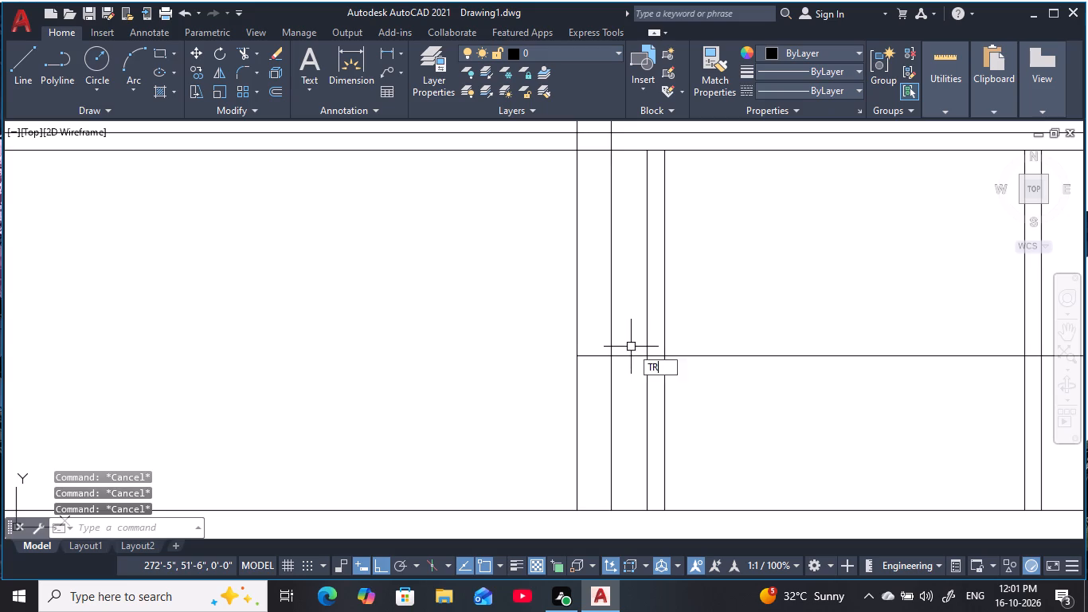
pyautogui.press('space')
pyautogui.moveTo(592, 344); pyautogui.dragTo(597, 387)
pyautogui.moveTo(628, 337); pyautogui.dragTo(632, 402)
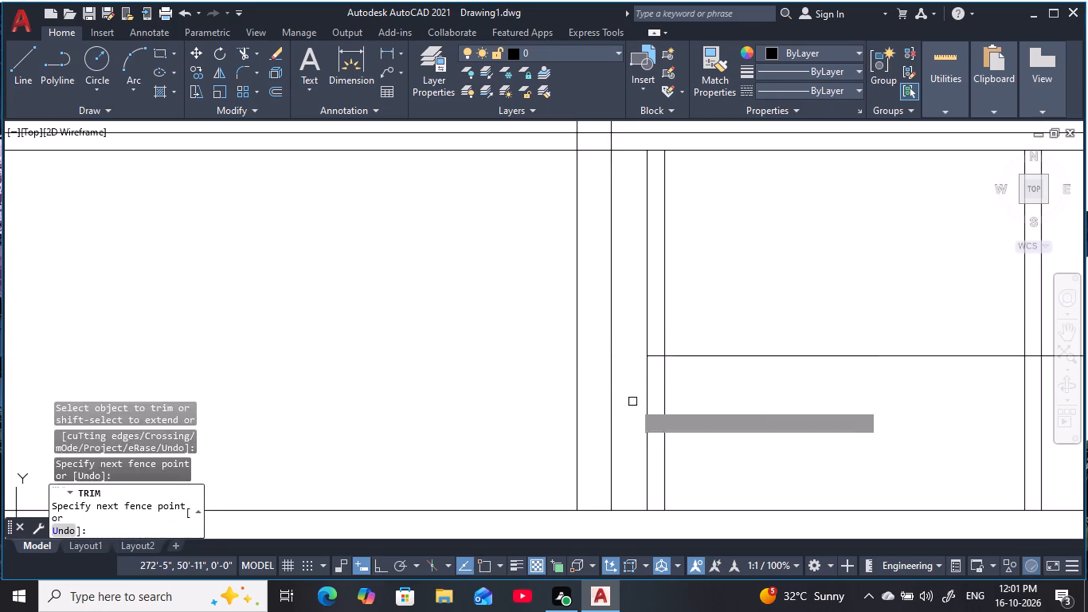
pyautogui.scroll(3, 651, 367)
pyautogui.moveTo(668, 310); pyautogui.dragTo(673, 368)
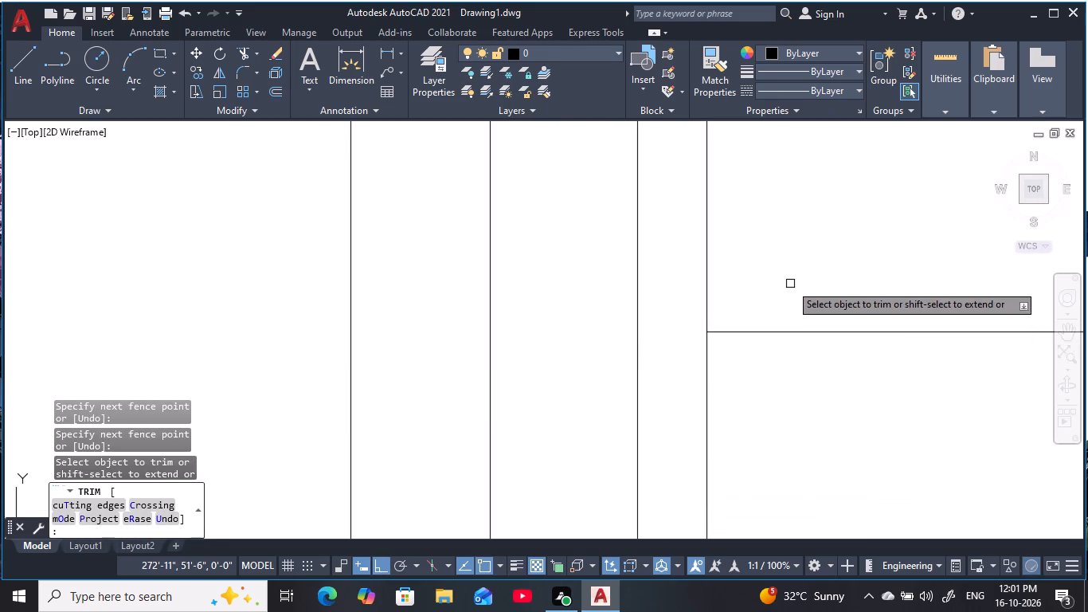
pyautogui.moveTo(794, 285); pyautogui.dragTo(792, 359)
pyautogui.scroll(-4, 819, 355)
pyautogui.moveTo(824, 352); pyautogui.dragTo(486, 331, button='middle')
pyautogui.scroll(-1, 646, 312)
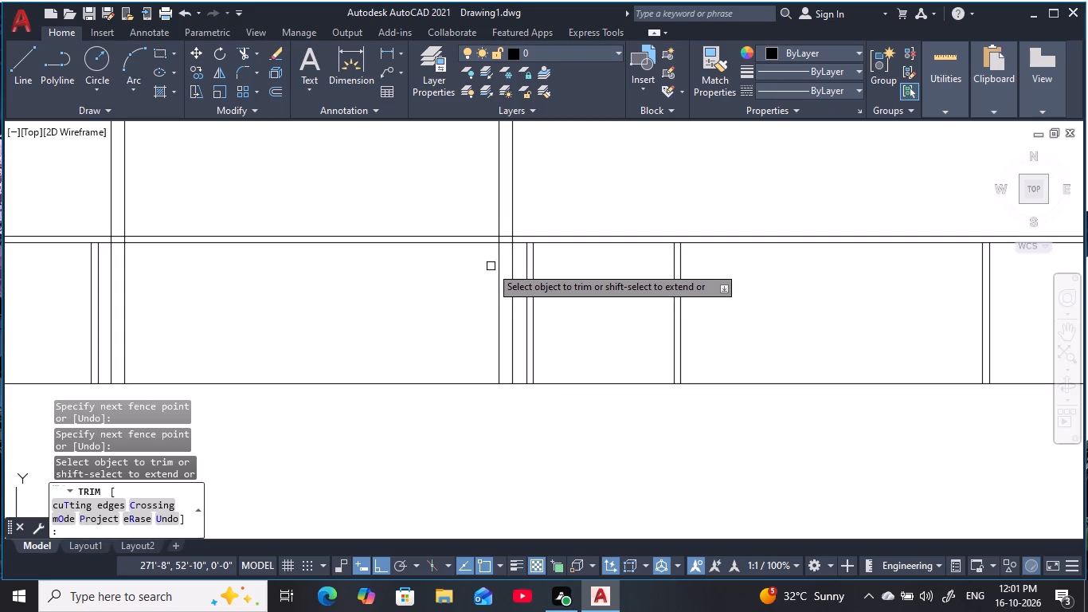
pyautogui.scroll(-2, 492, 273)
pyautogui.moveTo(498, 274); pyautogui.dragTo(577, 329, button='middle')
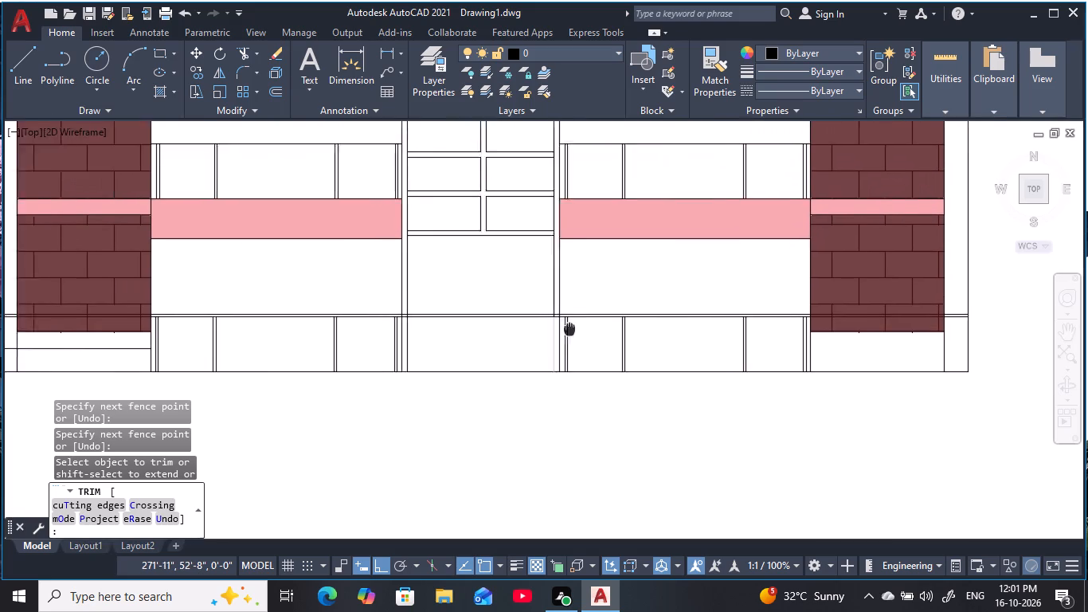
pyautogui.moveTo(577, 329); pyautogui.dragTo(609, 331, button='middle')
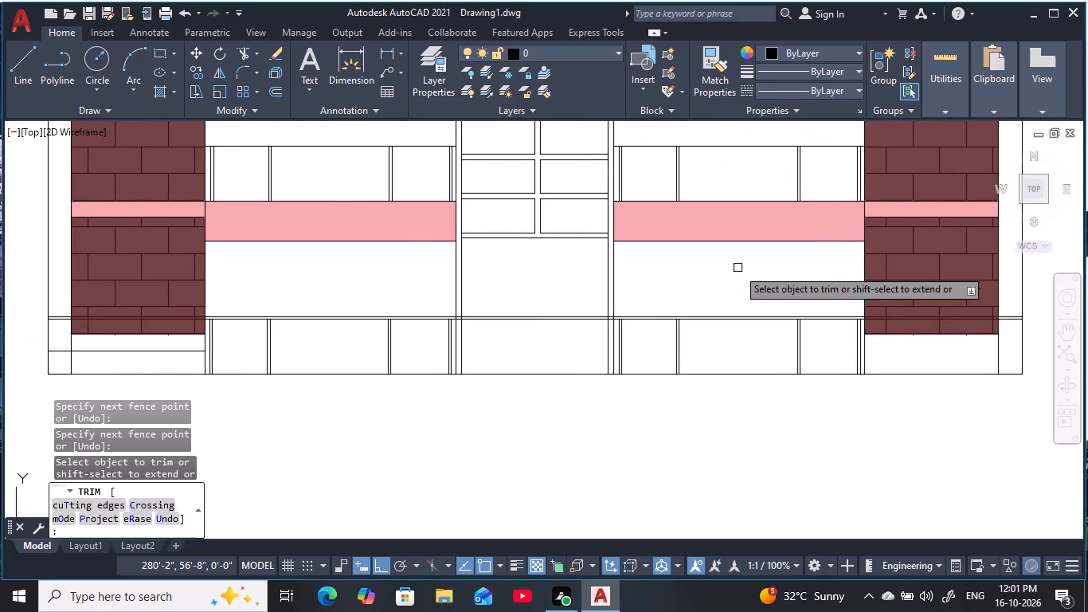
pyautogui.press('Escape')
pyautogui.press('Escape')
pyautogui.press('Escape')
# Offset the handrail lines 2" upward in both bays on the first level above ground.
pyautogui.moveTo(656, 281); pyautogui.dragTo(693, 343, button='middle')
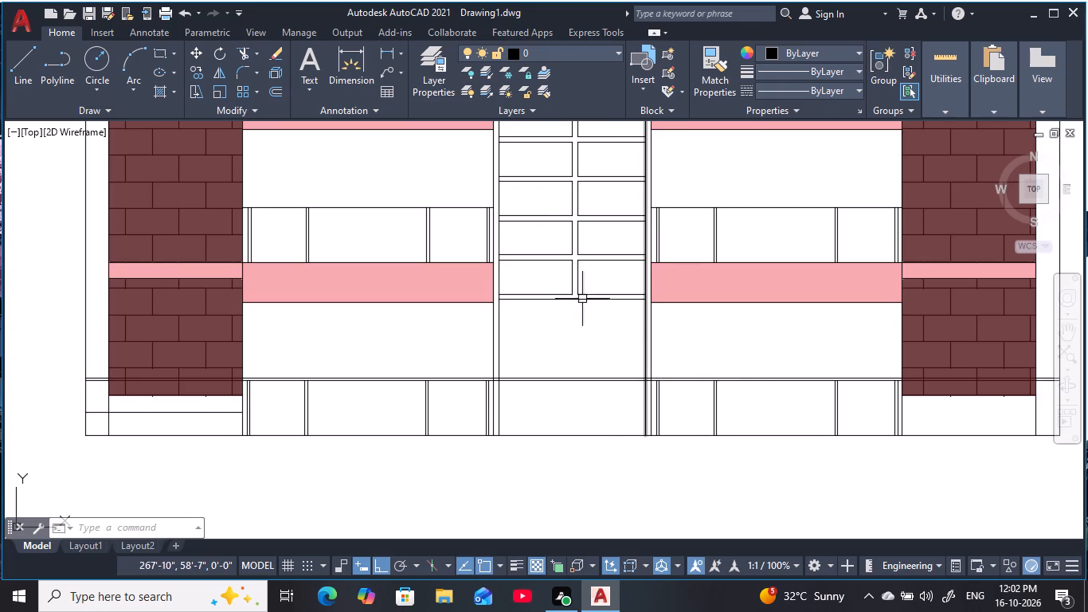
pyautogui.scroll(-1, 531, 281)
pyautogui.moveTo(435, 246); pyautogui.dragTo(490, 308, button='middle')
pyautogui.press('Escape')
pyautogui.press('Escape')
pyautogui.press('Escape')
pyautogui.press('Escape')
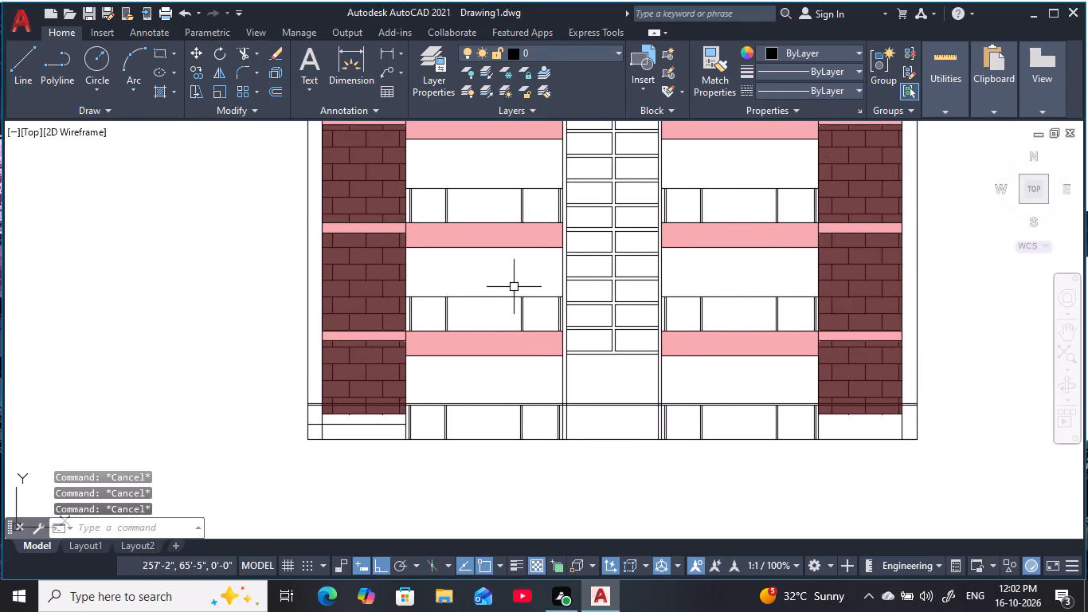
pyautogui.press('Escape')
pyautogui.press('Escape')
pyautogui.press('Escape')
pyautogui.scroll(1, 536, 290)
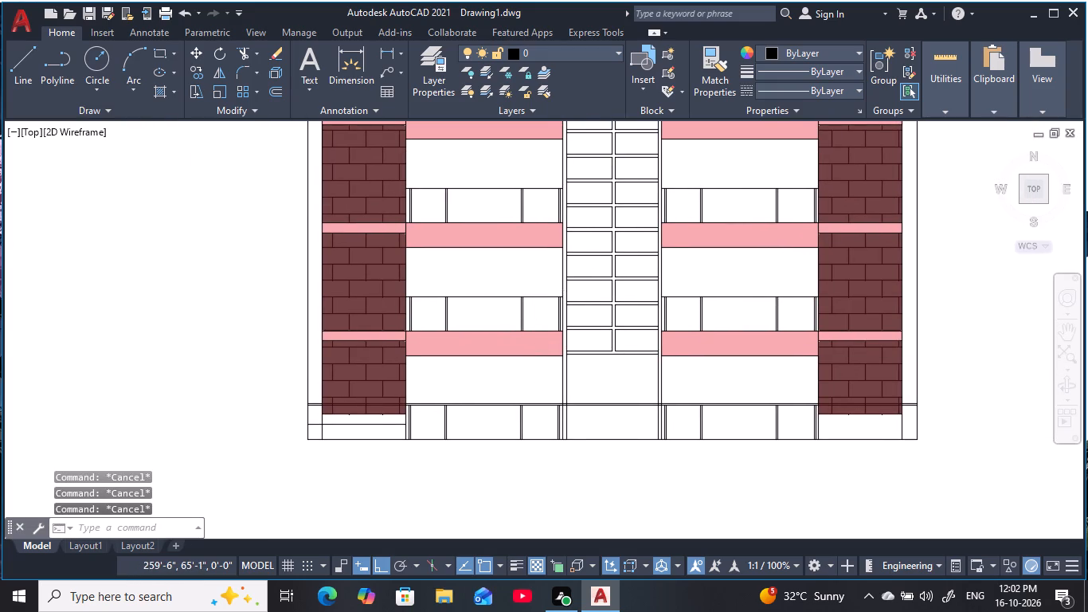
pyautogui.moveTo(536, 290); pyautogui.dragTo(528, 305, button='middle')
pyautogui.press('Escape')
pyautogui.press('Escape')
pyautogui.press('o')
pyautogui.press('space')
pyautogui.write('2')
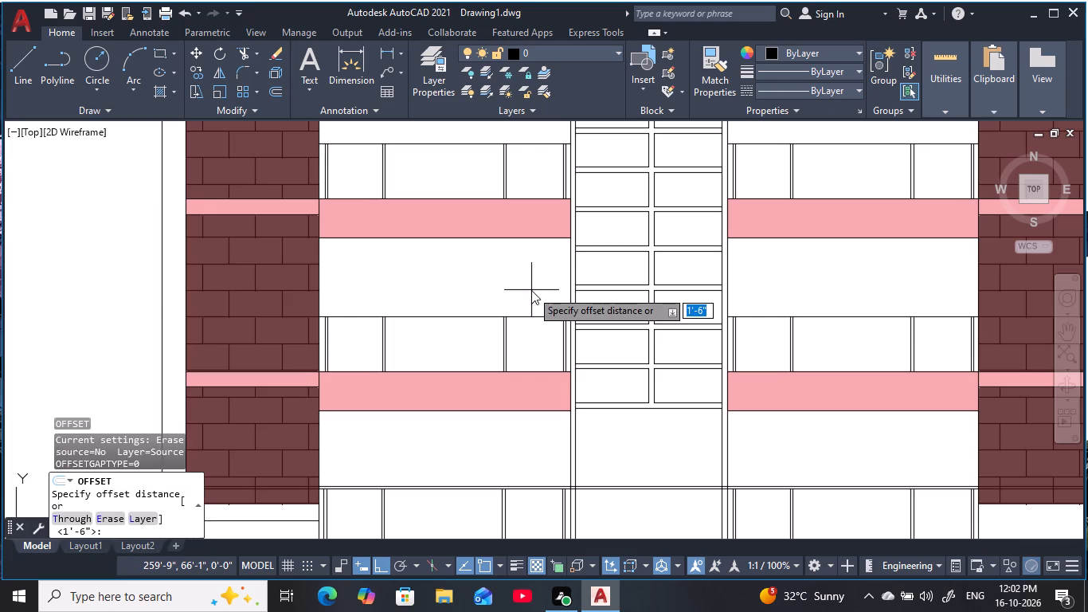
pyautogui.press('space')
pyautogui.click(487, 318)
pyautogui.click(489, 308)
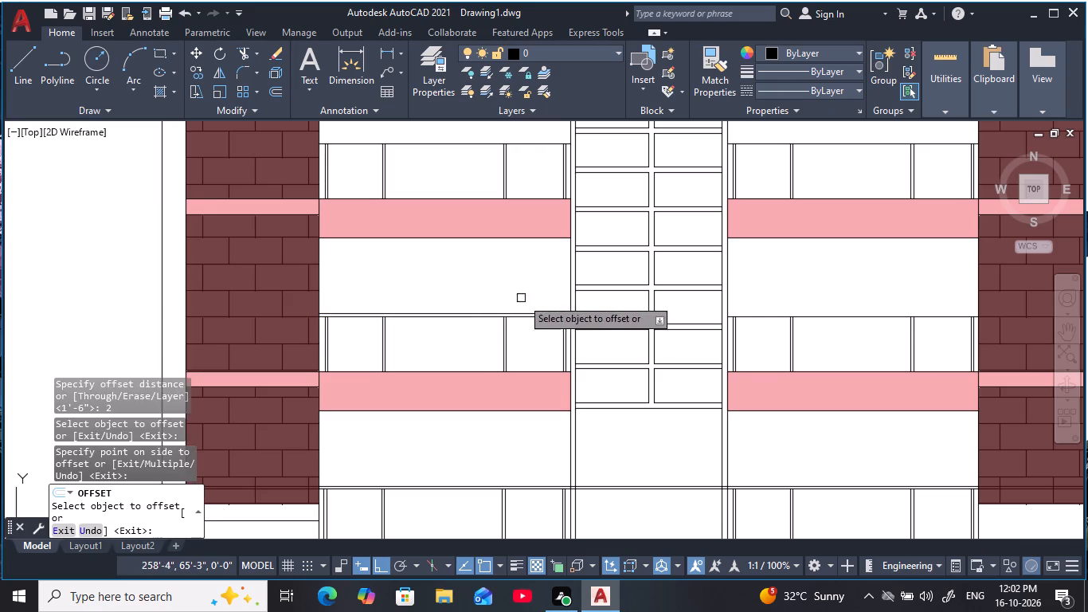
pyautogui.moveTo(524, 297); pyautogui.dragTo(410, 323, button='middle')
pyautogui.click(637, 343)
pyautogui.click(643, 313)
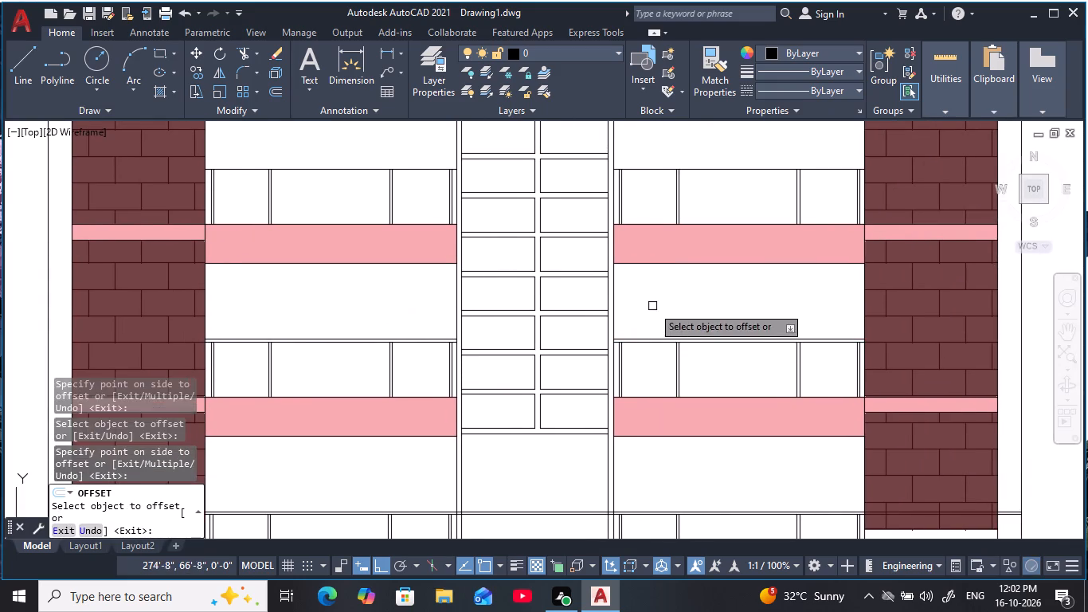
# Offset the handrail lines 2" upward in both bays on the second and third levels above ground.
pyautogui.moveTo(659, 316); pyautogui.dragTo(630, 415, button='middle')
pyautogui.click(712, 268)
pyautogui.click(711, 238)
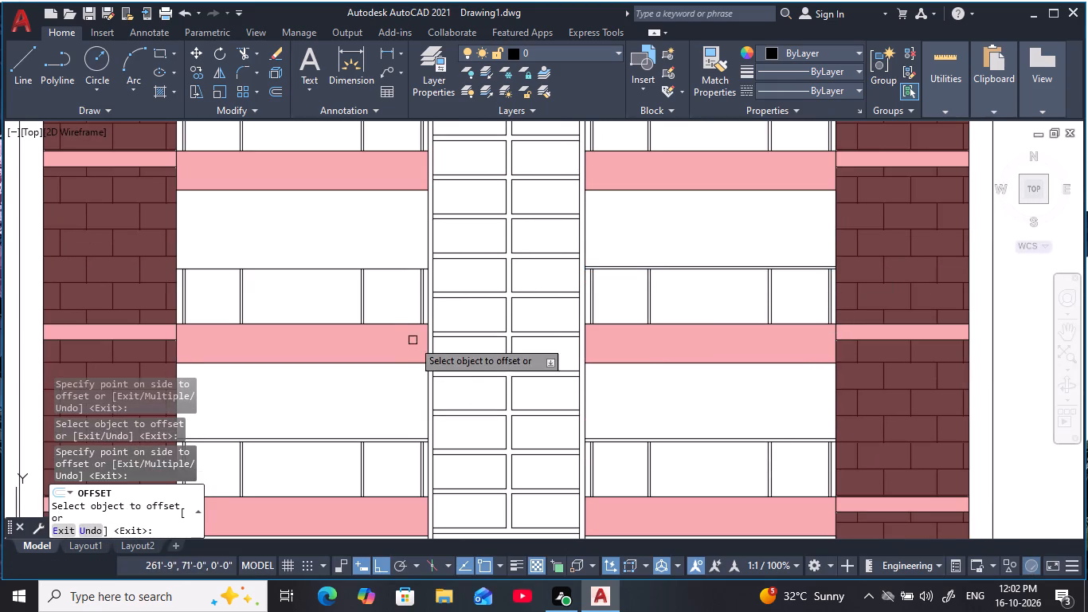
pyautogui.click(401, 269)
pyautogui.click(403, 223)
pyautogui.moveTo(405, 219); pyautogui.dragTo(476, 394, button='middle')
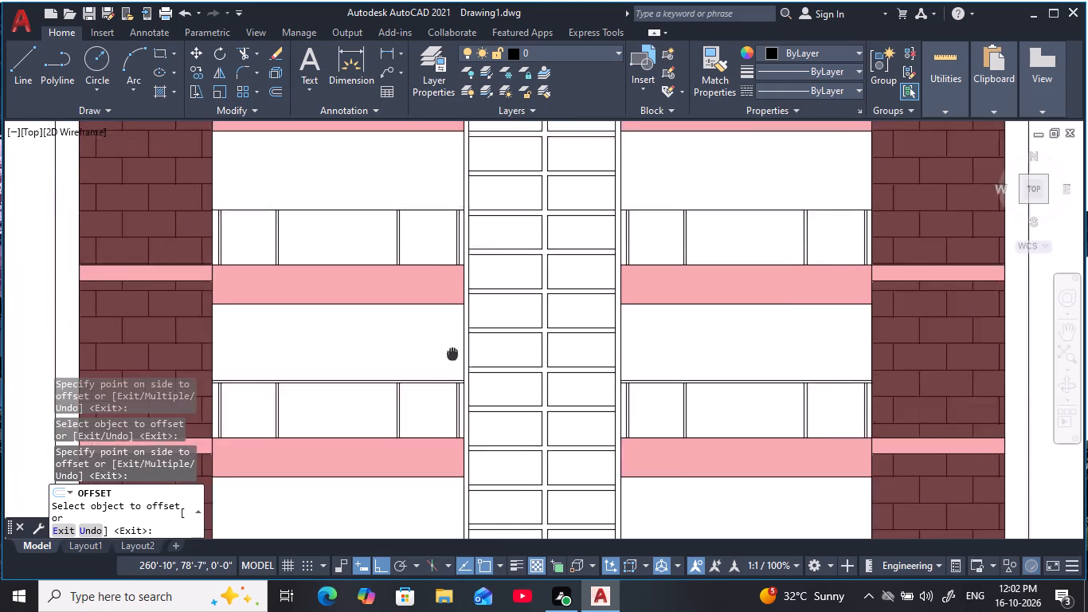
pyautogui.click(460, 270)
pyautogui.click(456, 235)
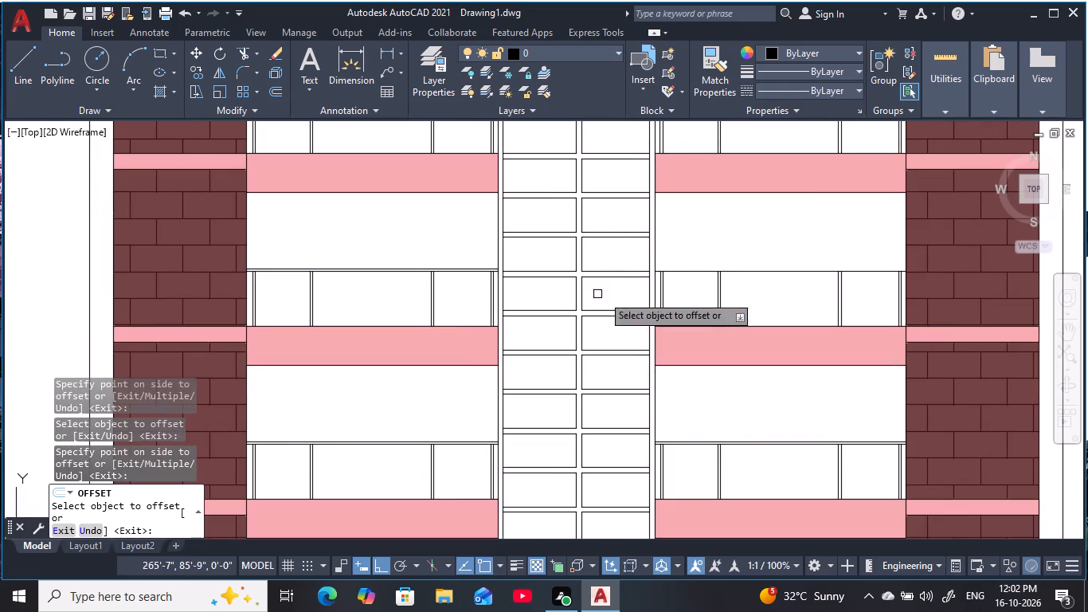
pyautogui.click(761, 273)
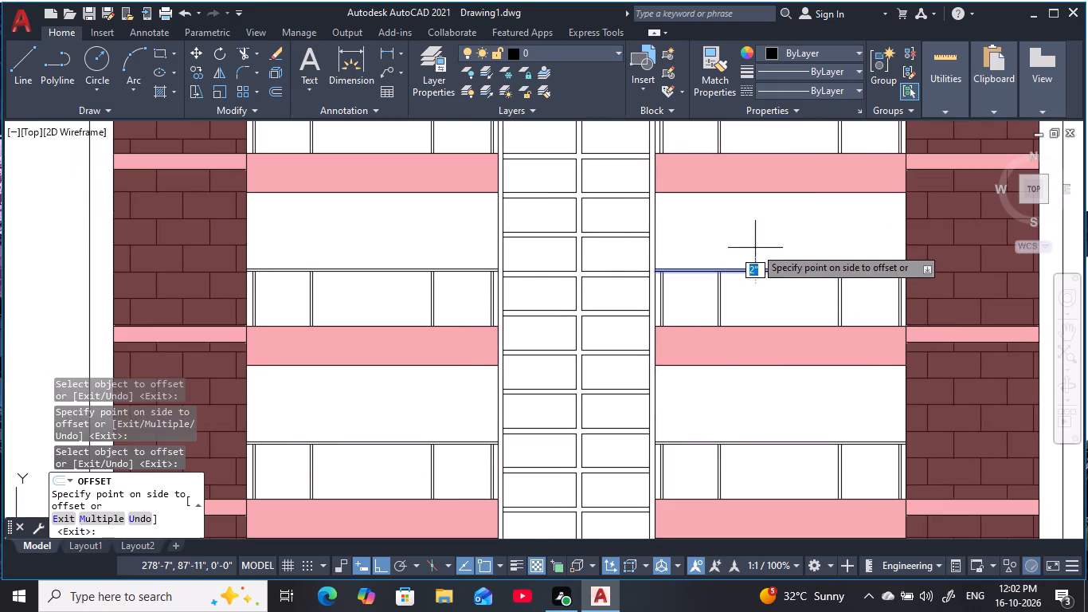
pyautogui.click(754, 245)
# Offset the right bay's handrail line 2" upward on the topmost railing level.
pyautogui.moveTo(764, 265); pyautogui.dragTo(762, 409, button='middle')
pyautogui.click(762, 241)
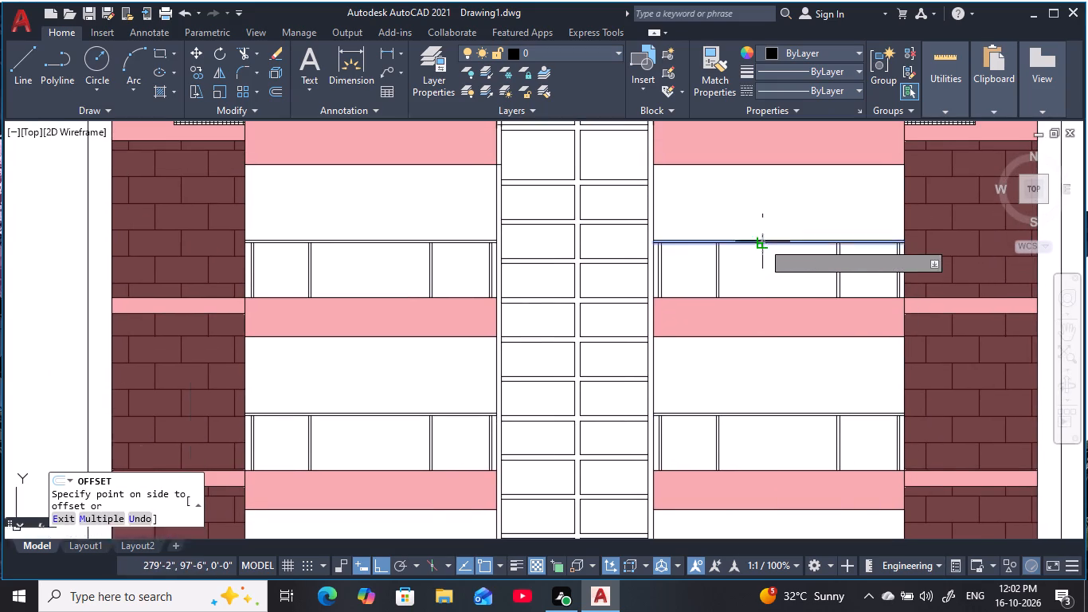
pyautogui.click(759, 205)
pyautogui.scroll(-2, 486, 249)
pyautogui.moveTo(492, 259); pyautogui.dragTo(535, 327, button='middle')
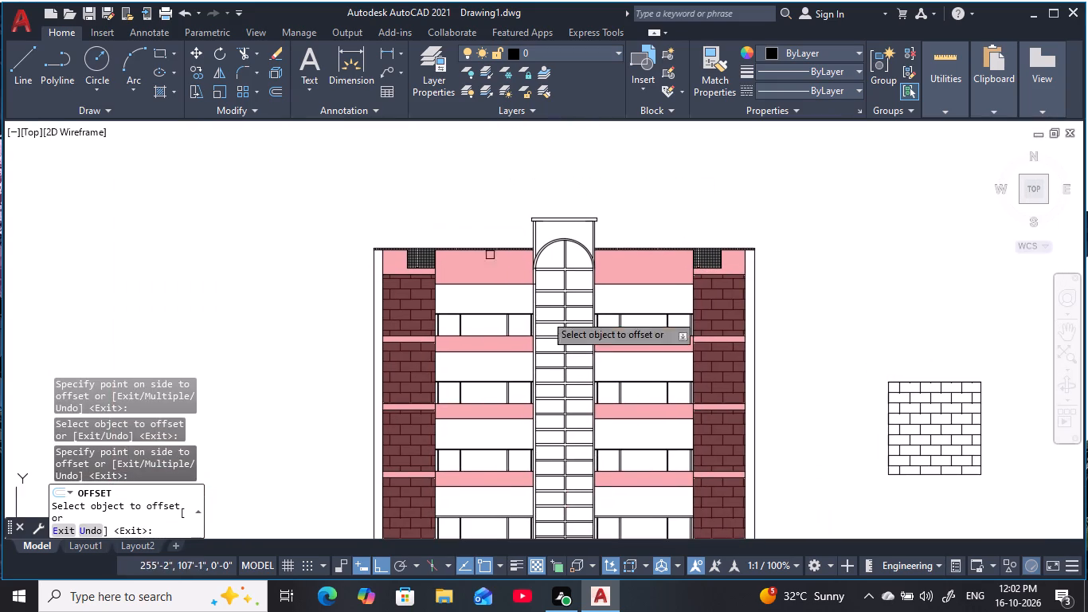
pyautogui.press('Escape')
pyautogui.press('Escape')
pyautogui.press('Escape')
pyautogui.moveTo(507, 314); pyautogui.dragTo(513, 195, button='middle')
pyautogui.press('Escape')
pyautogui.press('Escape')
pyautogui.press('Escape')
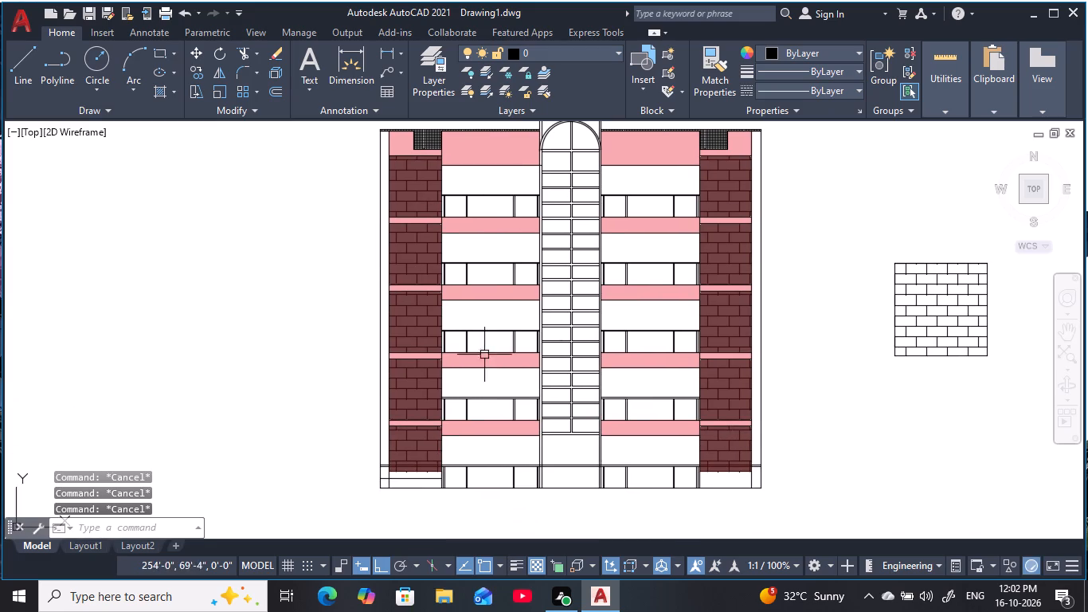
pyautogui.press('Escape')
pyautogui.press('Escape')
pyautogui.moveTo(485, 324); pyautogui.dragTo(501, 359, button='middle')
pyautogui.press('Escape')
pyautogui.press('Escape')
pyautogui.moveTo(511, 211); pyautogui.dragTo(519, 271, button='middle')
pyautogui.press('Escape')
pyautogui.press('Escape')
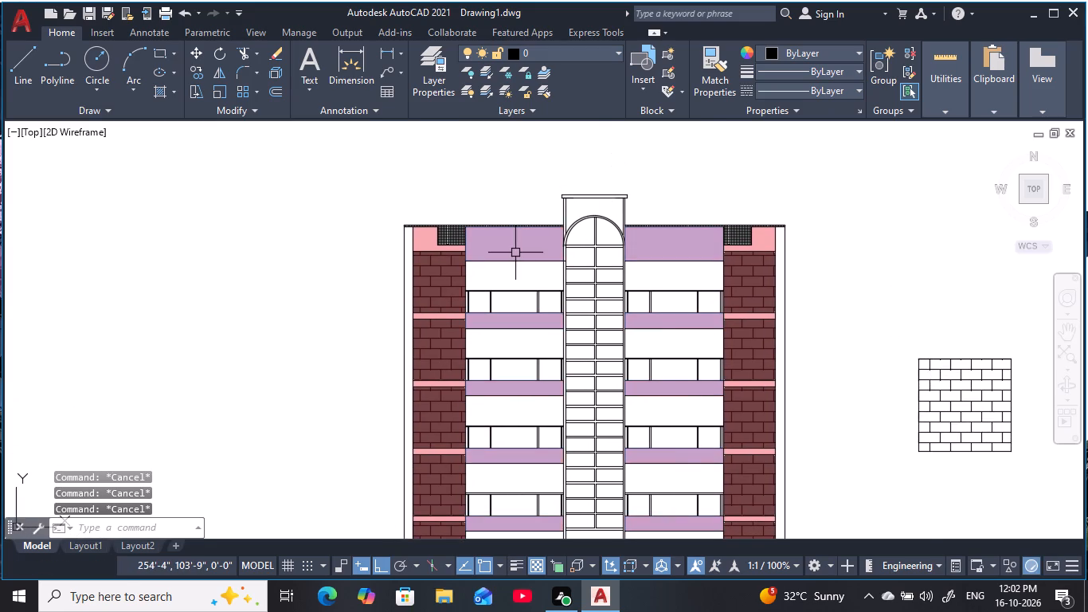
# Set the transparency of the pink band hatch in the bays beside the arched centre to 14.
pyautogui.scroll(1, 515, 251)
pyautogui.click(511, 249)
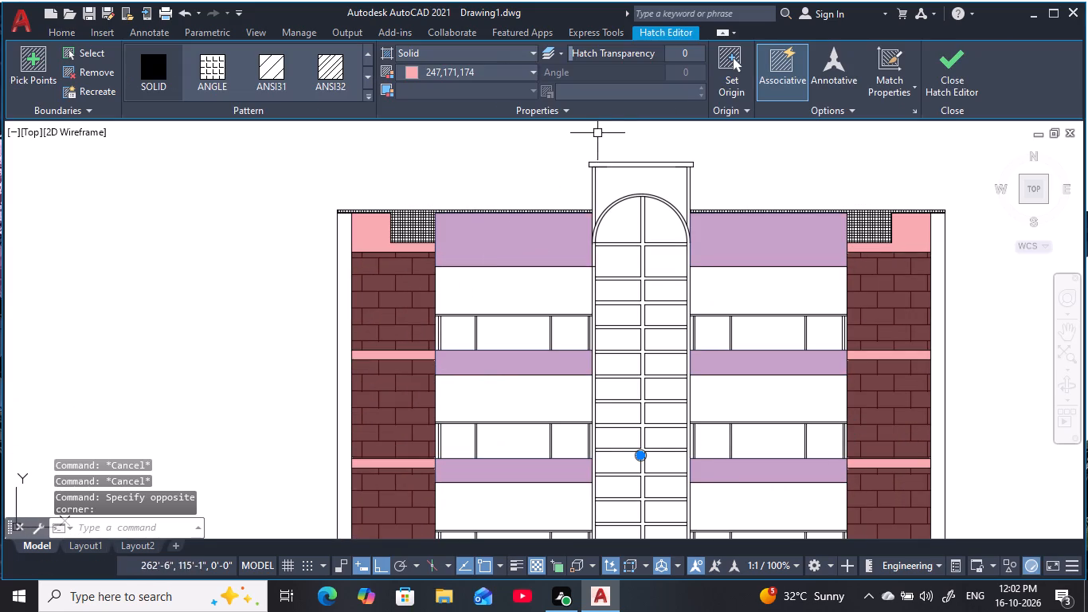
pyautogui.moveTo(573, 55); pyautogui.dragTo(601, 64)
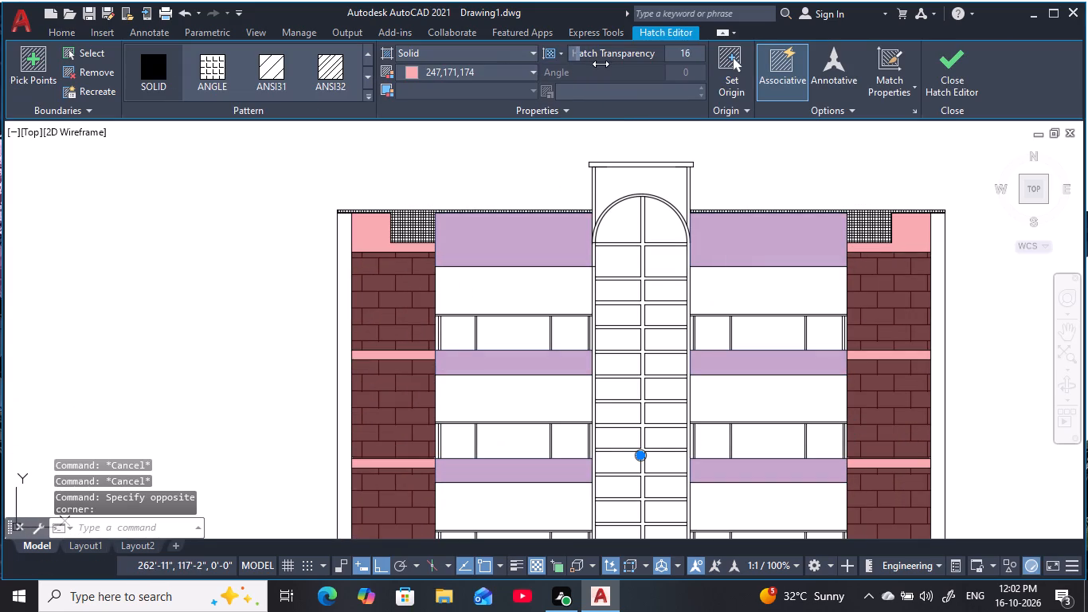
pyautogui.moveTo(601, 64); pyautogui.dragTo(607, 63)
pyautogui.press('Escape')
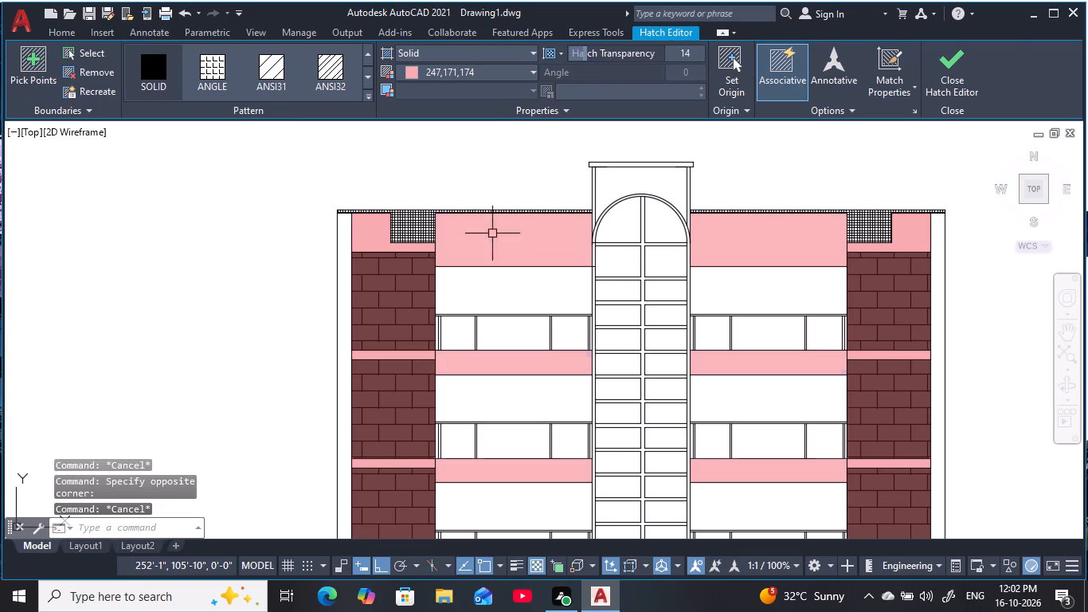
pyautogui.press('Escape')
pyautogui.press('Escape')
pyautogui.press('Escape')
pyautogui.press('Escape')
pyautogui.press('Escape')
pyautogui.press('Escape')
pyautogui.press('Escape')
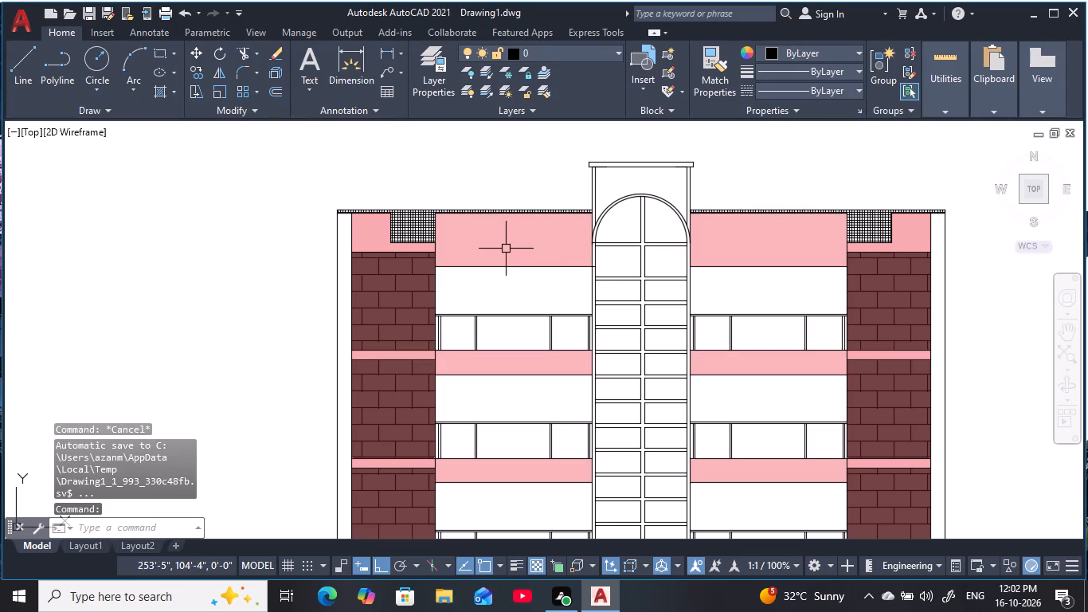
# Erase the pink hatch from all bands in the two bays beside the arched centre.
pyautogui.click(509, 246)
pyautogui.write('E')
pyautogui.press('space')
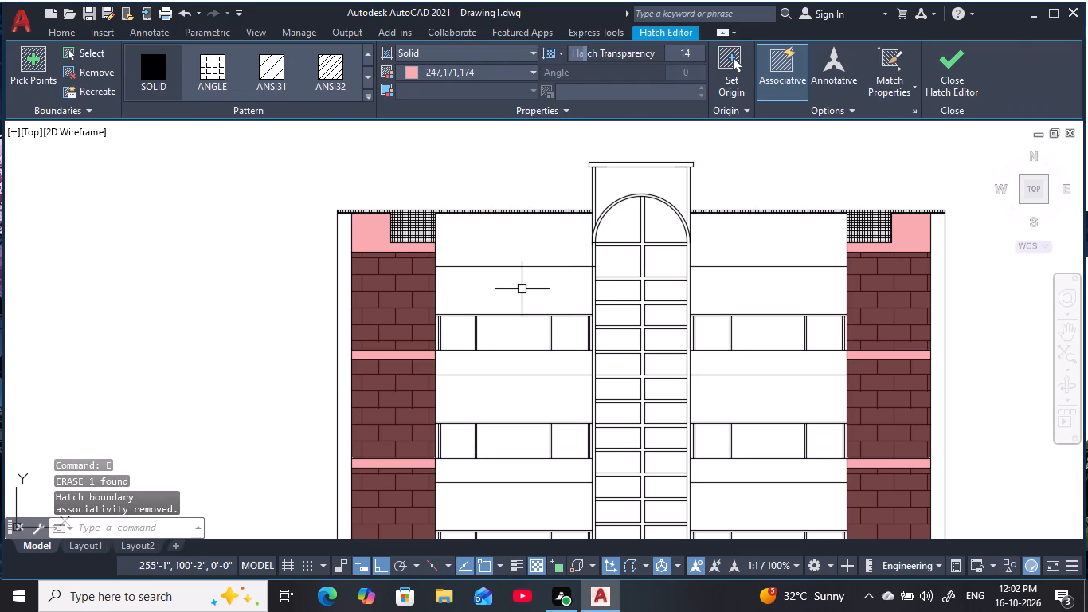
pyautogui.press('Escape')
pyautogui.press('Escape')
pyautogui.press('Escape')
pyautogui.press('Escape')
pyautogui.press('Escape')
# Set up a new solid hatch with colour 254,234,185 and transparency 0.
pyautogui.write('H')
pyautogui.press('space')
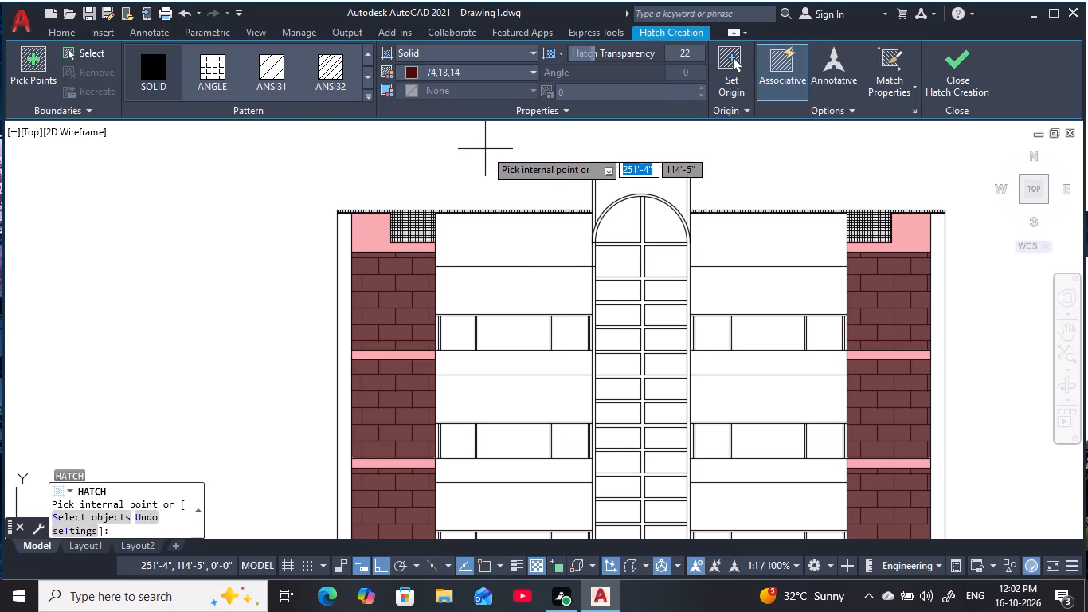
pyautogui.click(486, 53)
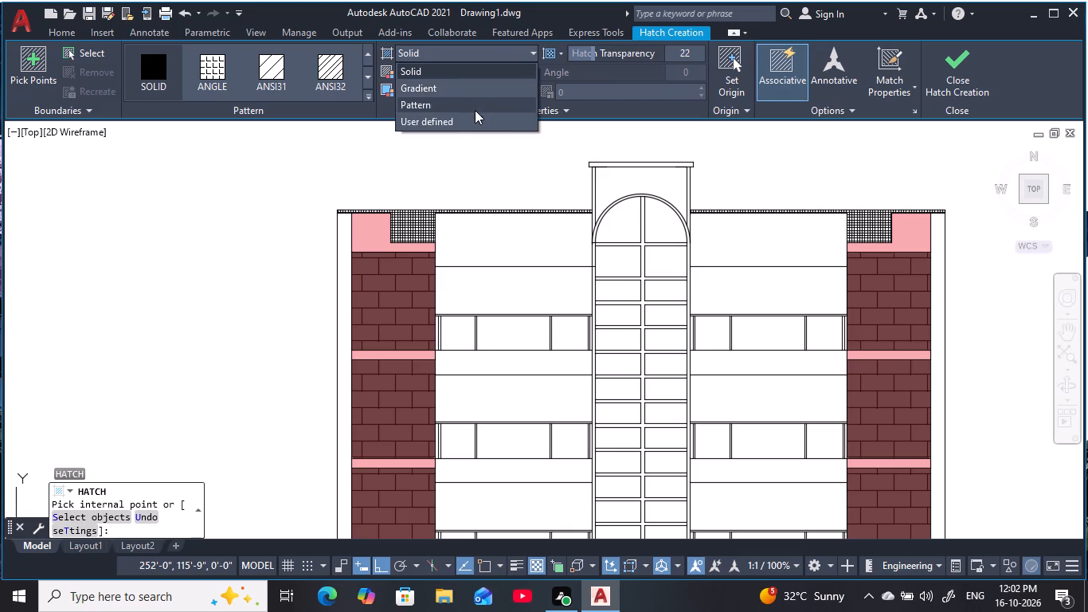
pyautogui.click(462, 71)
pyautogui.click(465, 69)
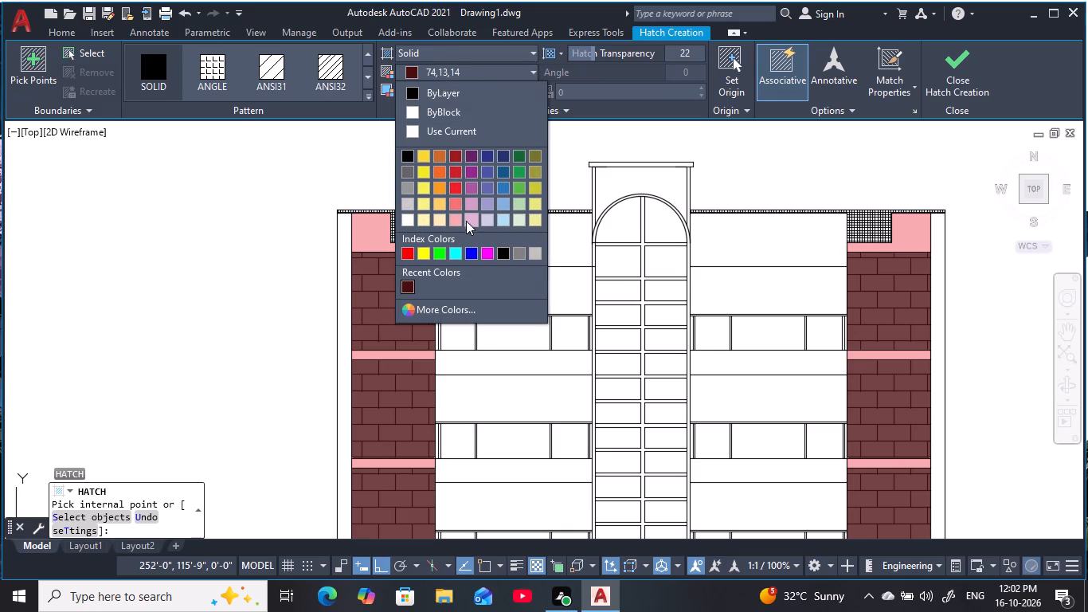
pyautogui.click(536, 218)
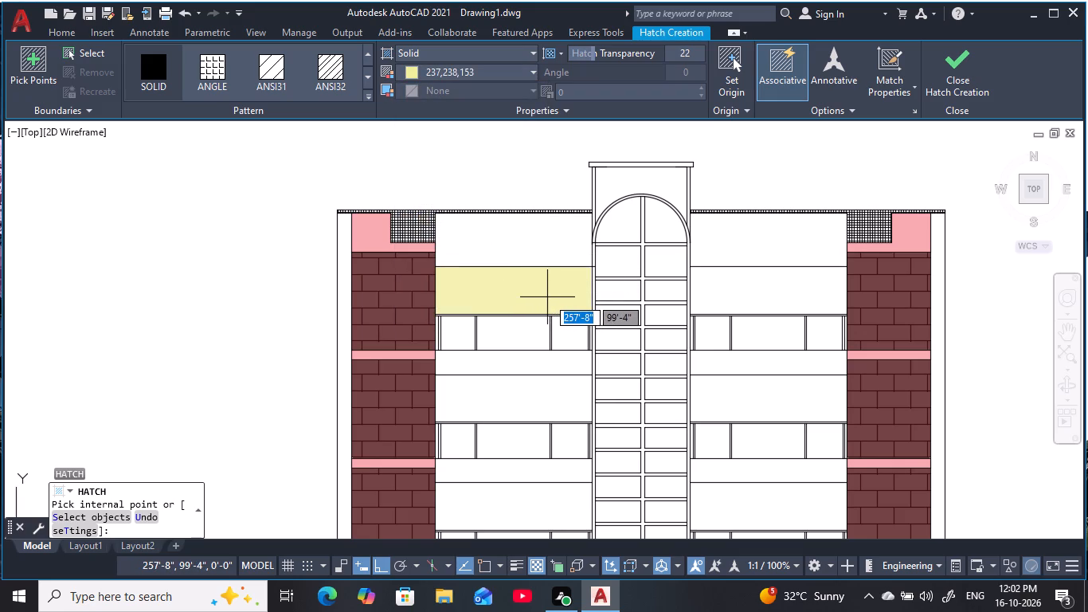
pyautogui.moveTo(594, 55); pyautogui.dragTo(487, 118)
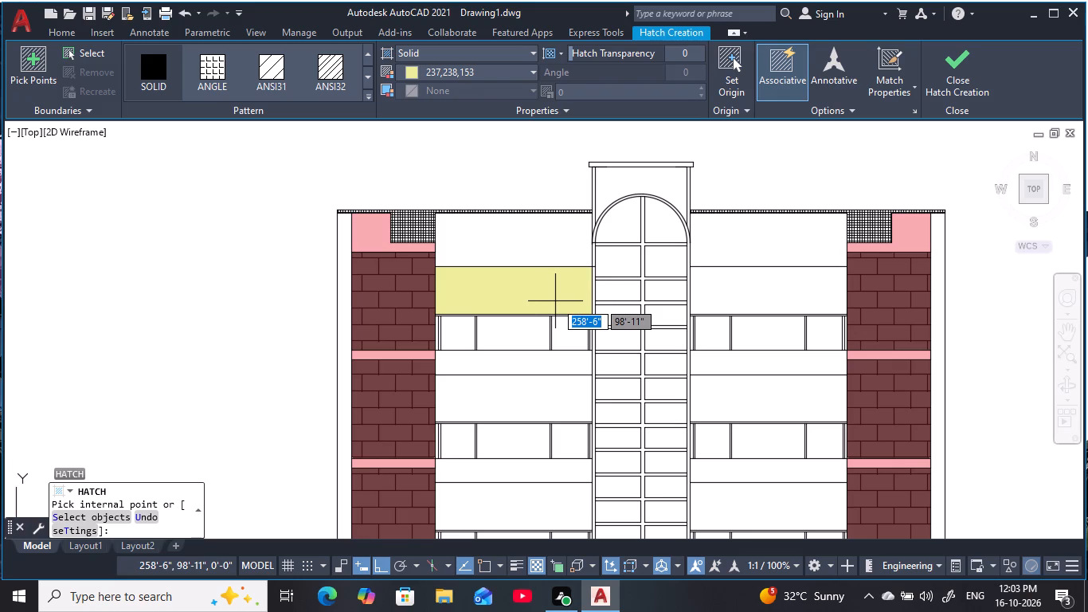
pyautogui.click(519, 73)
pyautogui.click(534, 190)
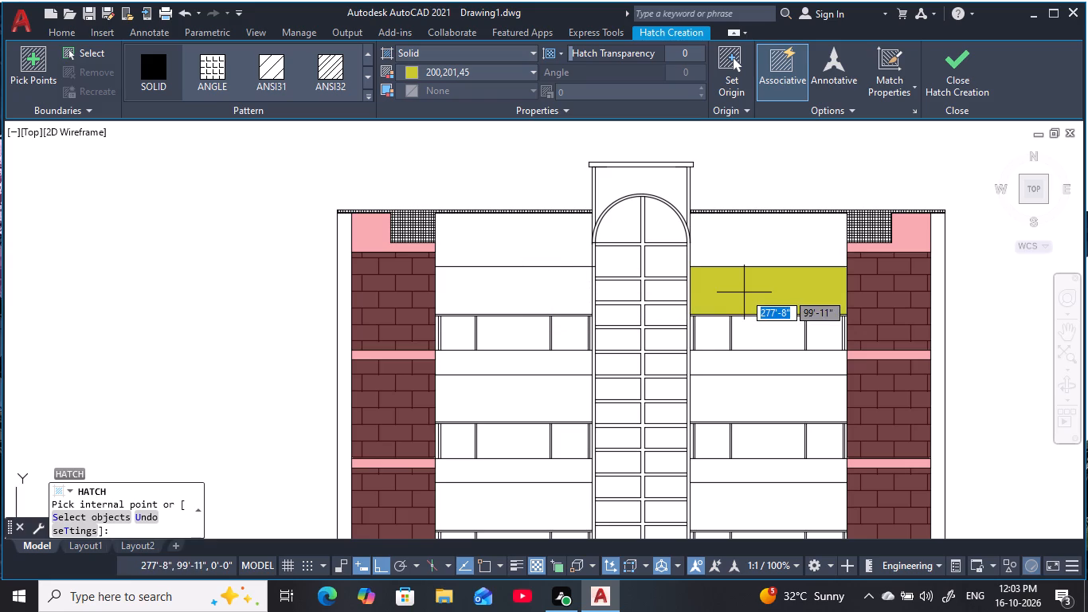
pyautogui.click(513, 67)
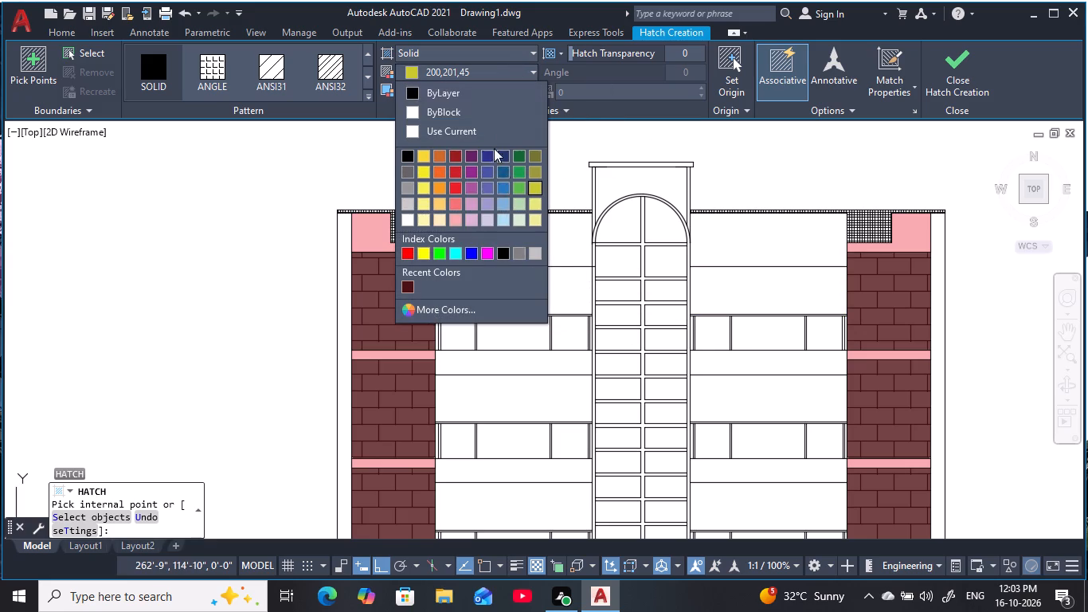
pyautogui.click(469, 223)
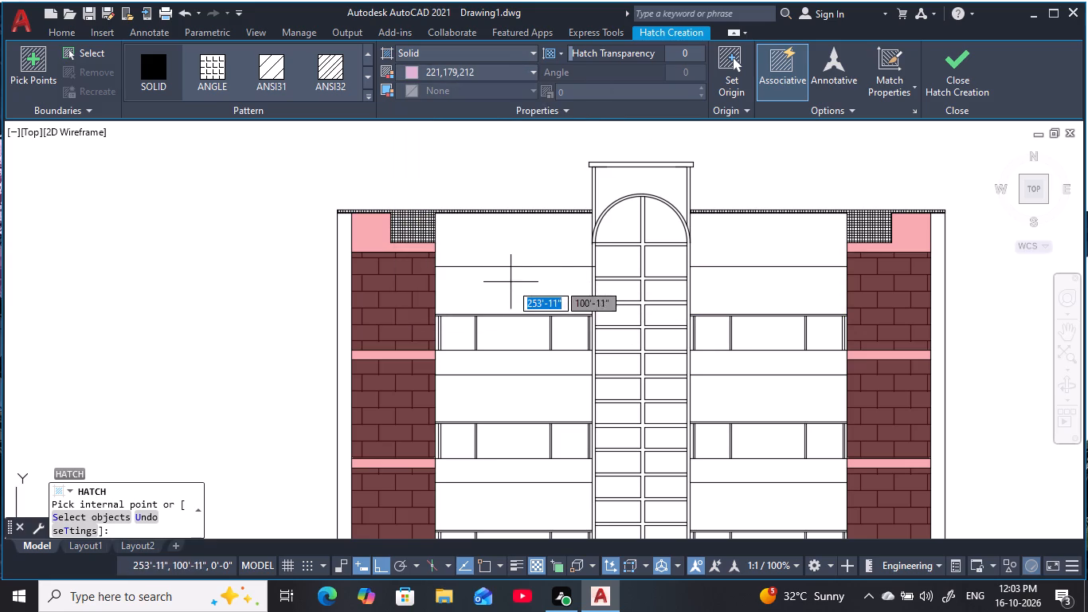
pyautogui.click(477, 69)
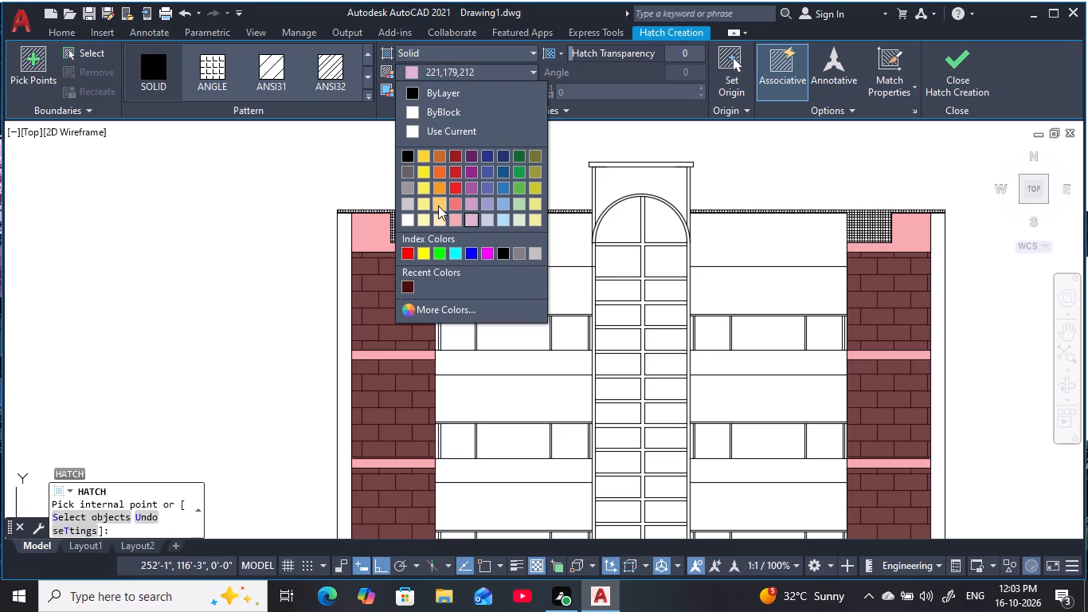
pyautogui.click(437, 222)
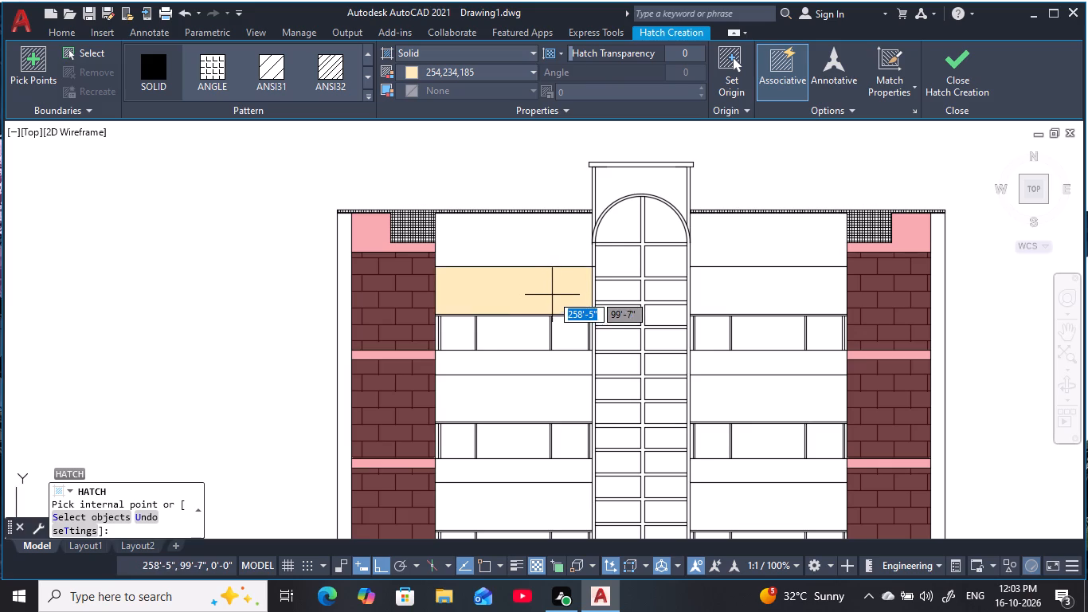
# Hatch the bands beneath the top two railing levels in both inner bays with the solid cream fill.
pyautogui.click(538, 366)
pyautogui.click(799, 367)
pyautogui.moveTo(804, 371); pyautogui.dragTo(793, 269, button='middle')
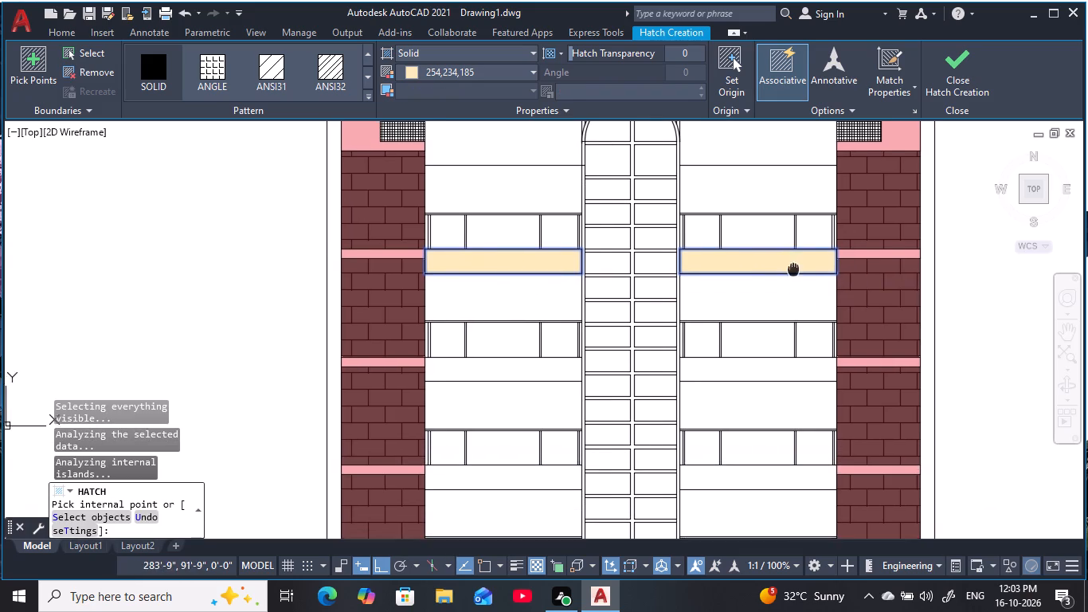
pyautogui.moveTo(793, 269); pyautogui.dragTo(792, 269, button='middle')
pyautogui.click(770, 371)
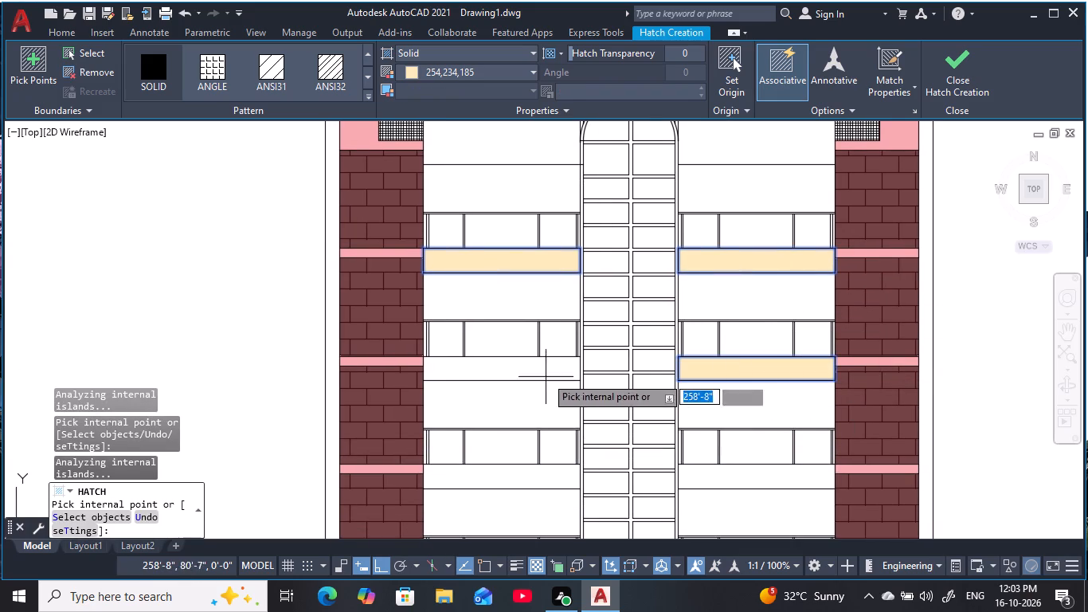
pyautogui.click(546, 374)
pyautogui.moveTo(552, 301); pyautogui.dragTo(556, 364, button='middle')
pyautogui.click(520, 204)
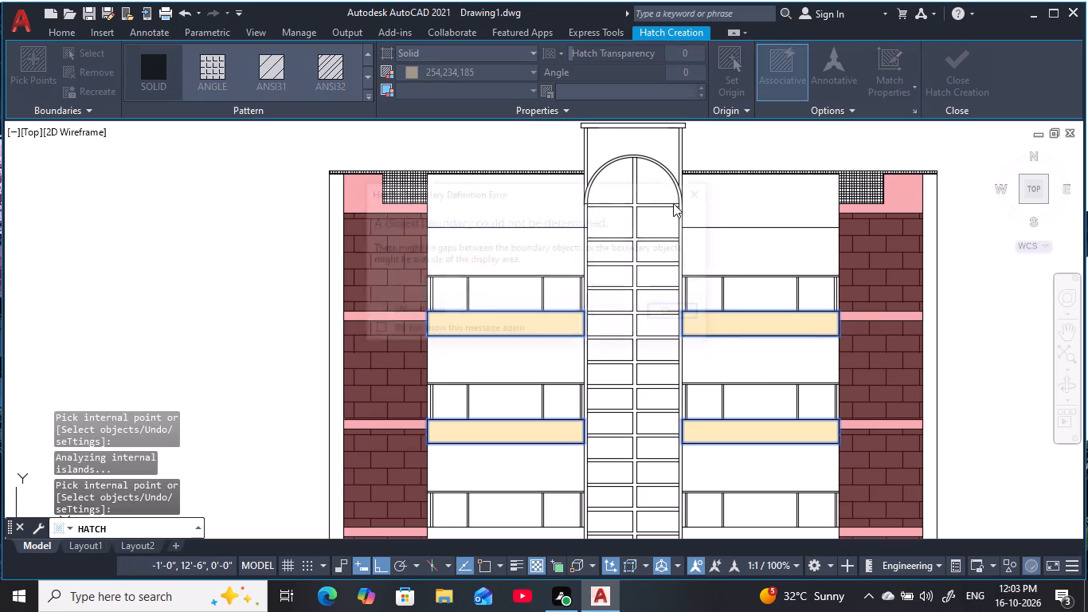
pyautogui.click(703, 194)
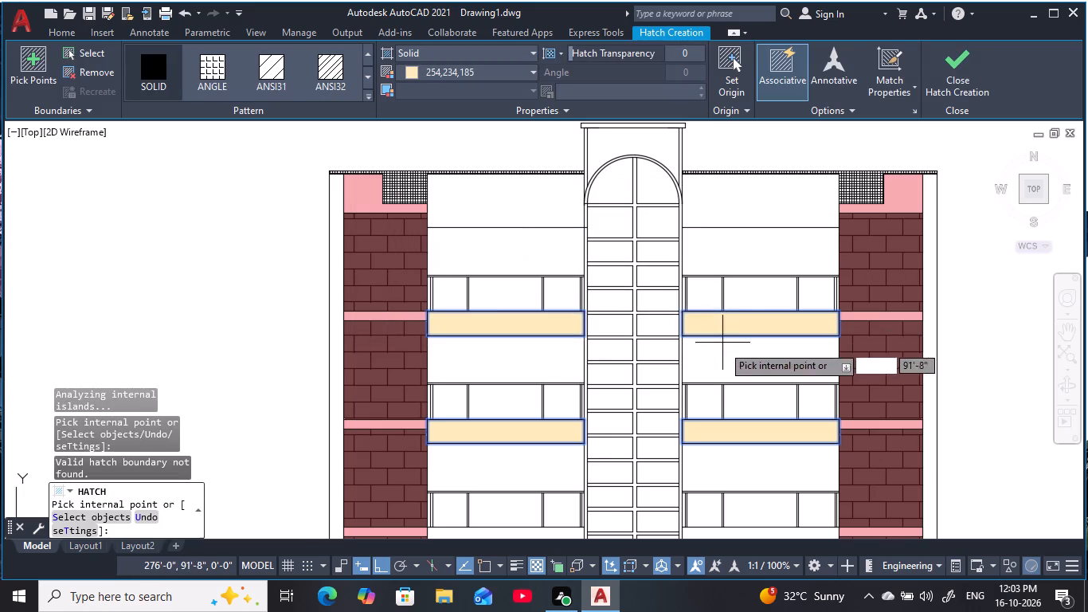
# Add the bands beneath the two lower railing levels above ground in both inner bays to the cream hatch.
pyautogui.moveTo(725, 349); pyautogui.dragTo(712, 218, button='middle')
pyautogui.moveTo(753, 385); pyautogui.dragTo(747, 270, button='middle')
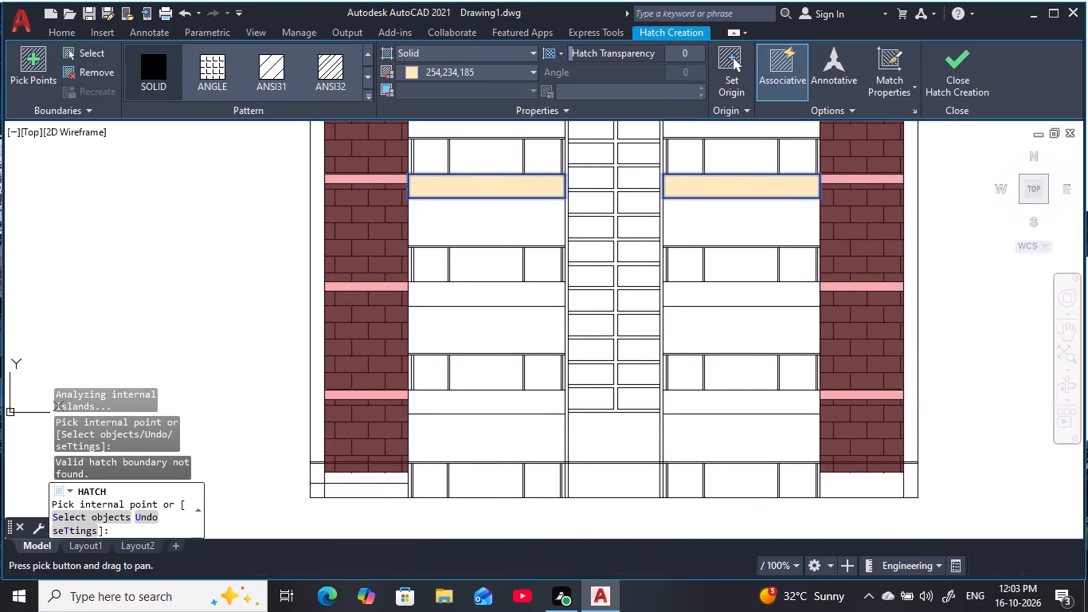
pyautogui.click(738, 296)
pyautogui.click(543, 307)
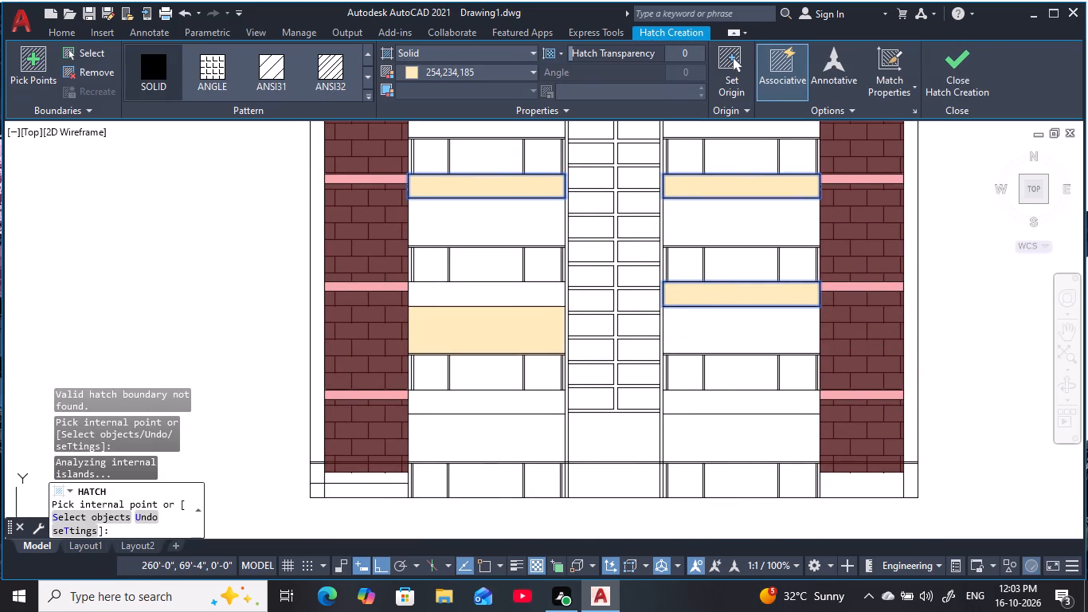
pyautogui.click(668, 218)
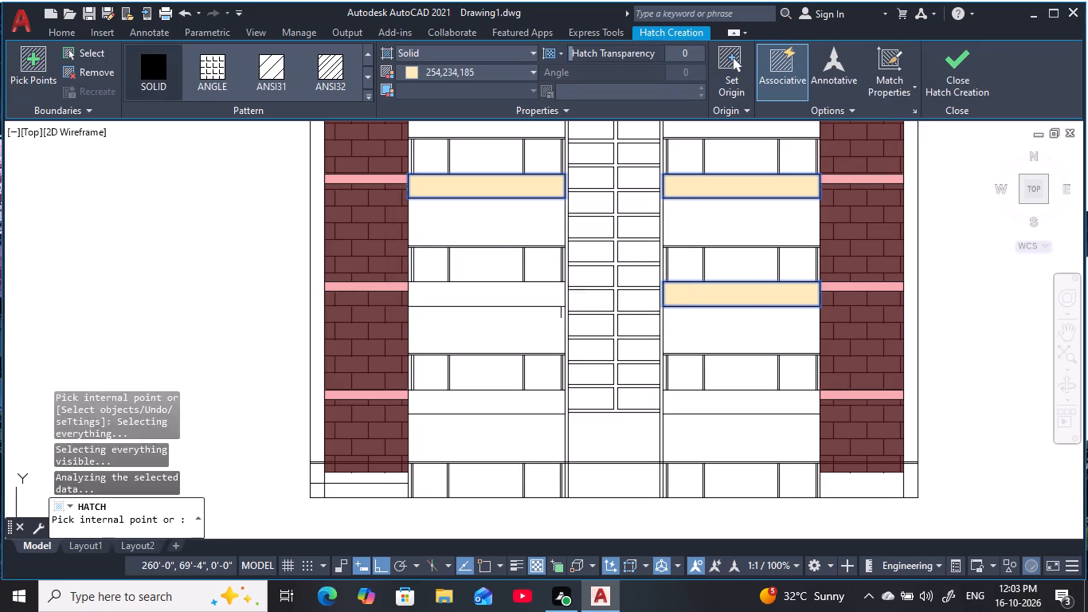
pyautogui.click(545, 296)
pyautogui.moveTo(754, 369); pyautogui.dragTo(740, 301, button='middle')
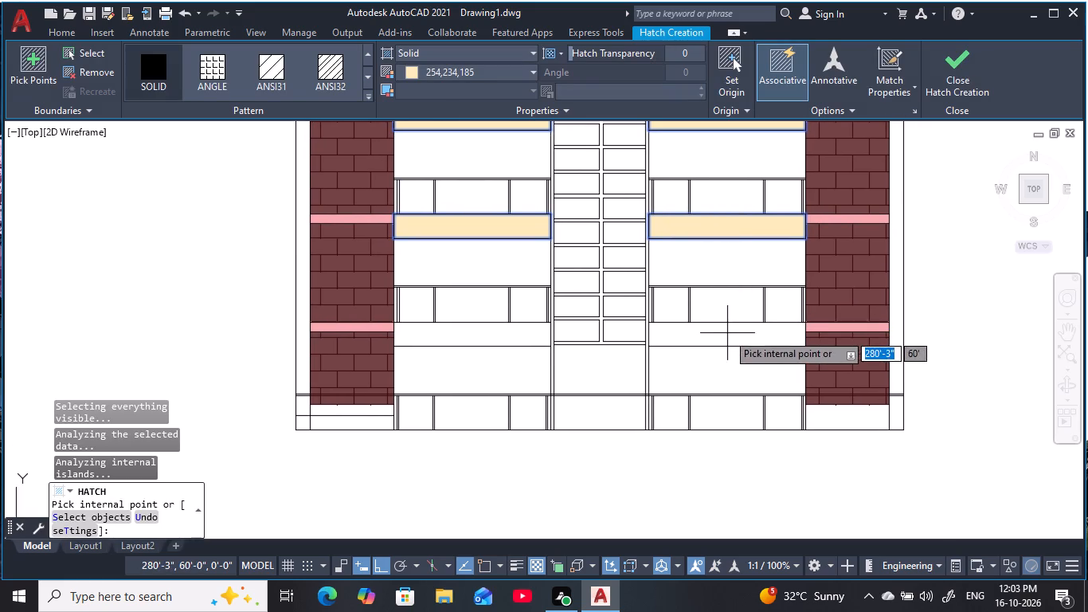
pyautogui.click(726, 336)
pyautogui.click(500, 340)
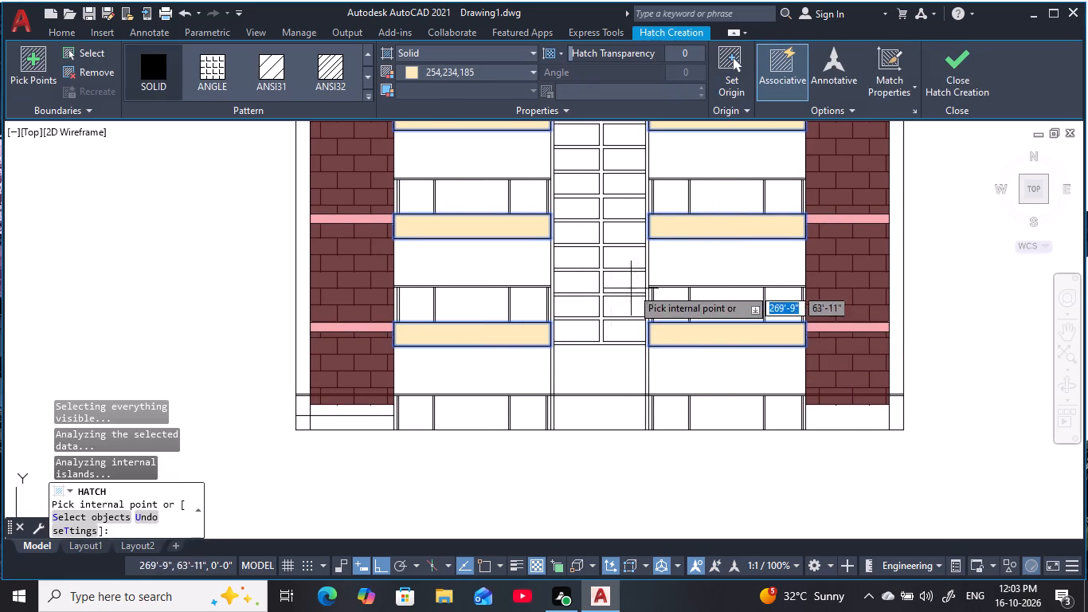
# Add the tall top bands under the roofline on both sides of the arch and finish the cream hatch.
pyautogui.scroll(-1, 644, 277)
pyautogui.moveTo(645, 279); pyautogui.dragTo(650, 347, button='middle')
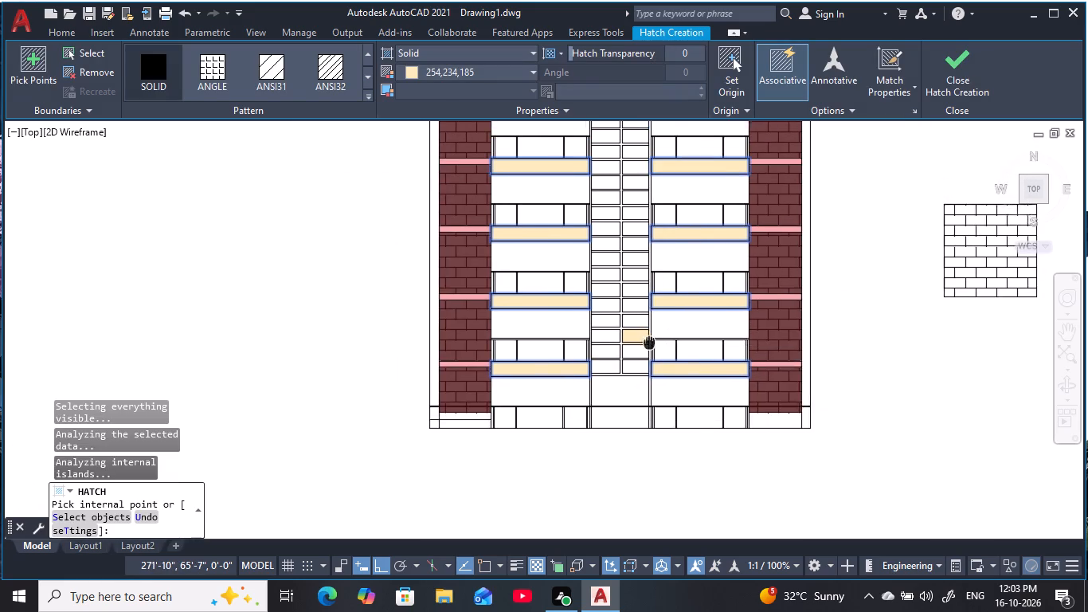
pyautogui.moveTo(650, 347); pyautogui.dragTo(652, 359, button='middle')
pyautogui.scroll(1, 667, 339)
pyautogui.moveTo(667, 333); pyautogui.dragTo(706, 488, button='middle')
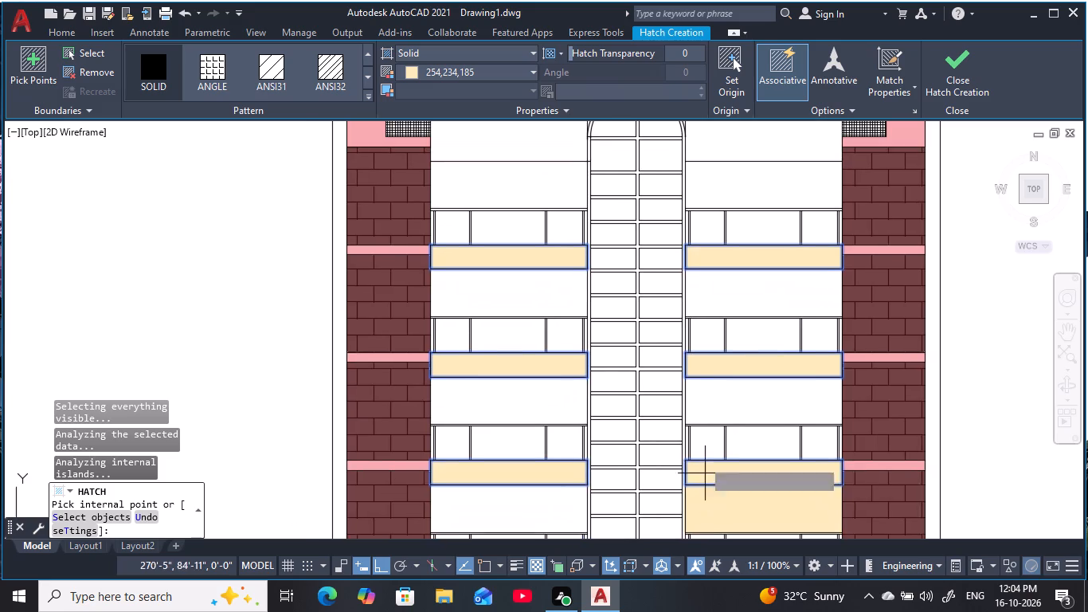
pyautogui.moveTo(558, 237); pyautogui.dragTo(576, 387, button='middle')
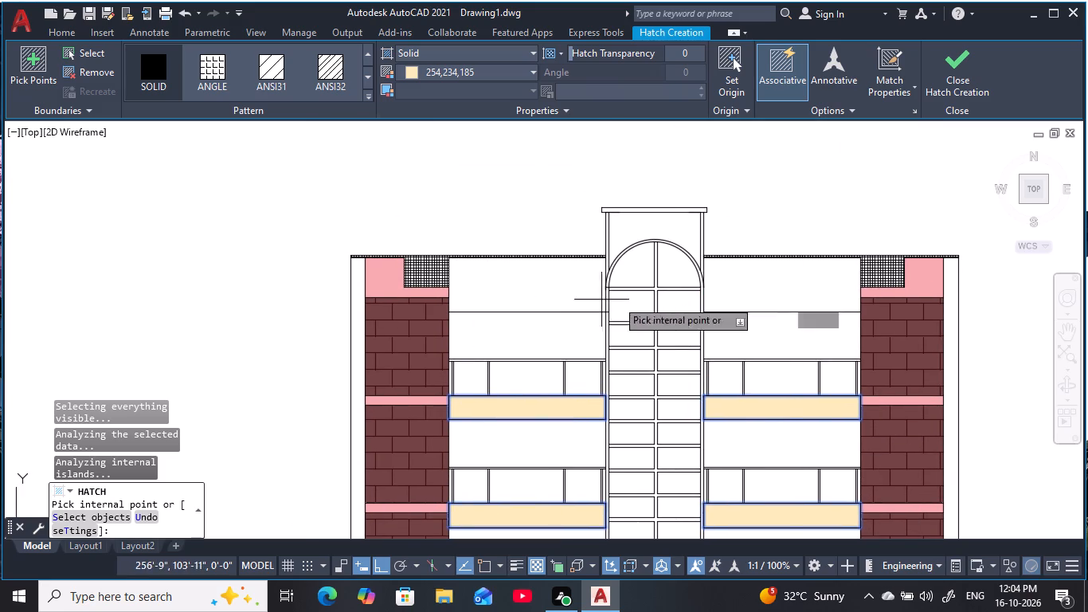
pyautogui.click(786, 282)
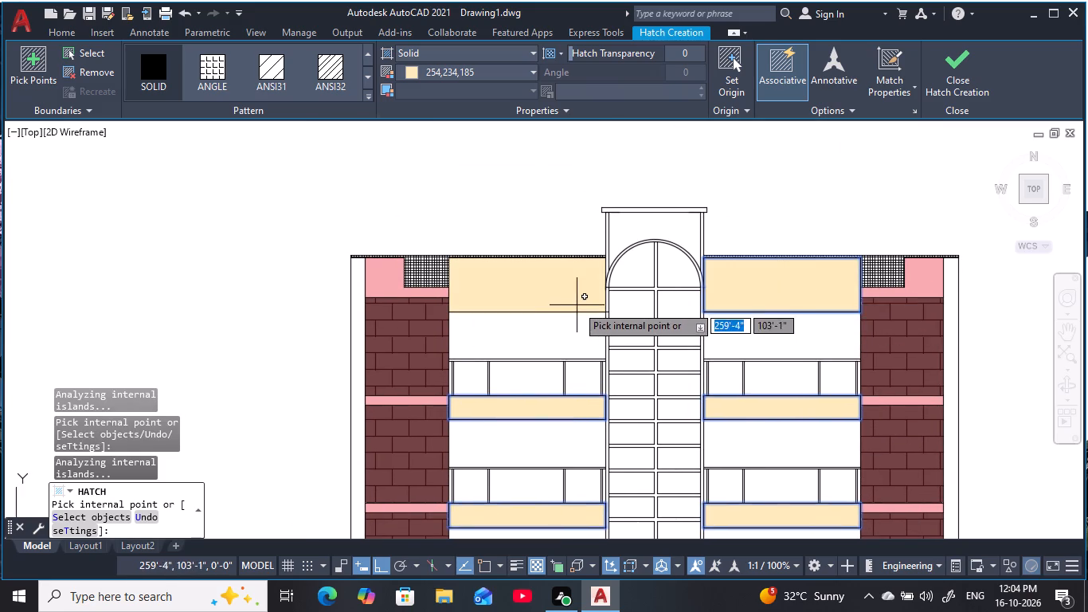
pyautogui.click(571, 299)
pyautogui.press('Escape')
pyautogui.press('Escape')
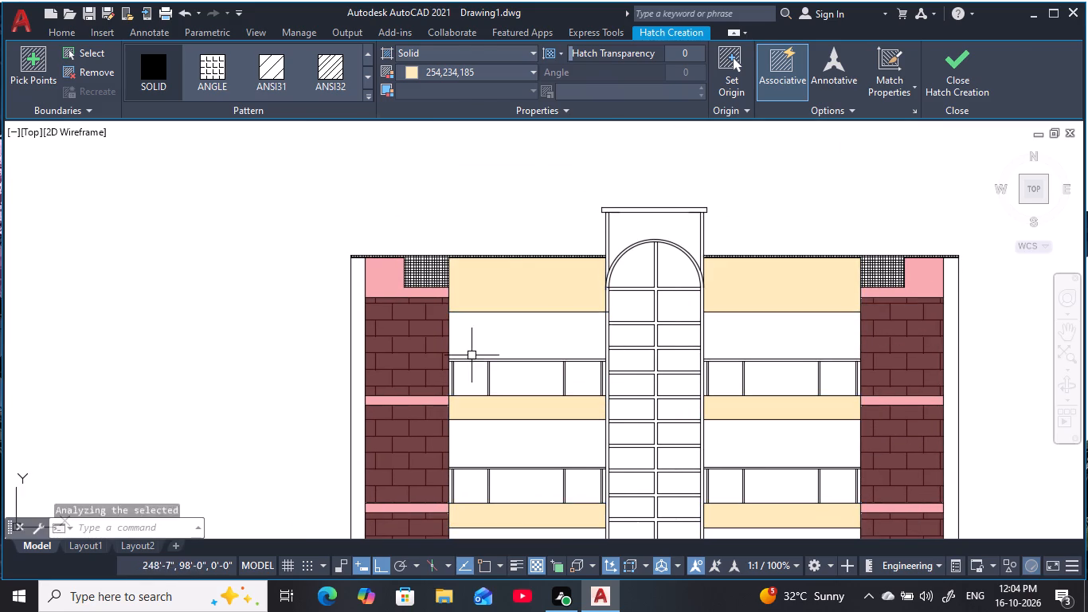
pyautogui.press('Escape')
pyautogui.press('Escape')
# Erase the remaining pink hatch from the bands and top corners of the outer brick bays.
pyautogui.click(385, 285)
pyautogui.press('e')
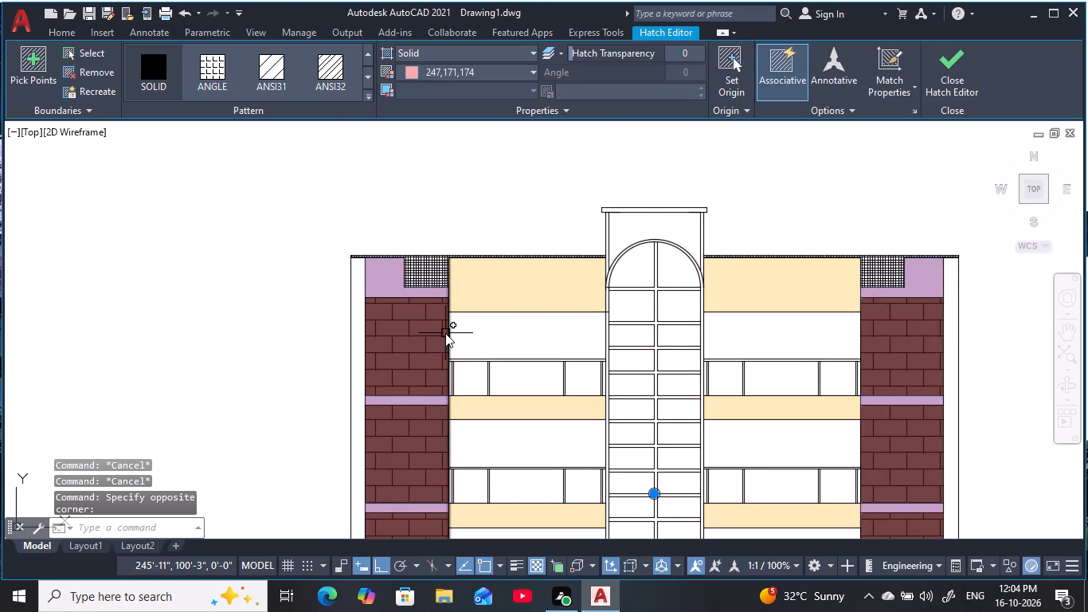
pyautogui.press('space')
pyautogui.press('Escape')
pyautogui.press('Escape')
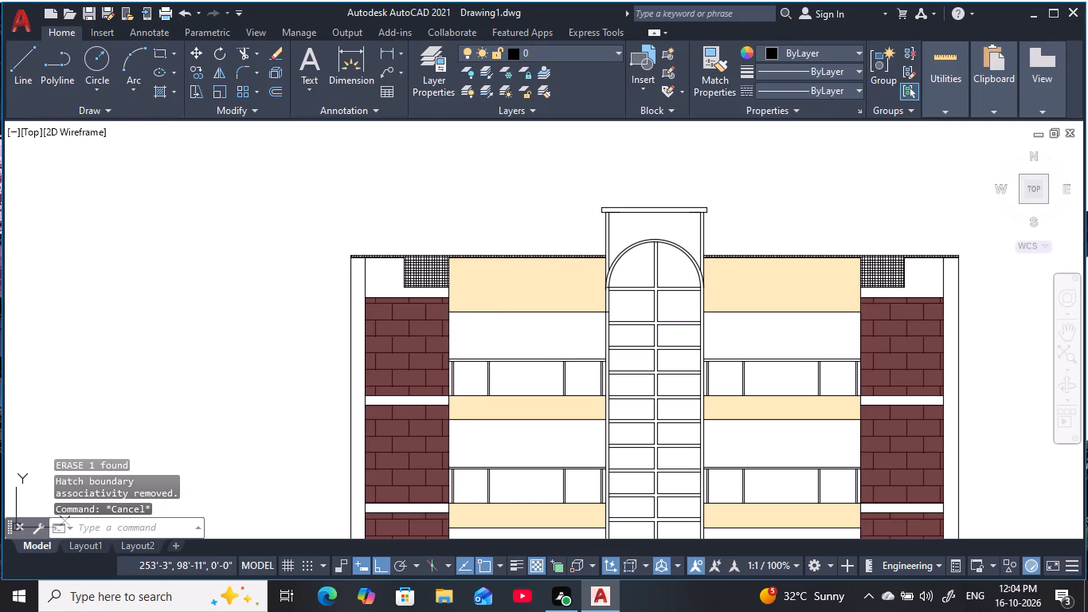
pyautogui.press('Escape')
pyautogui.press('Escape')
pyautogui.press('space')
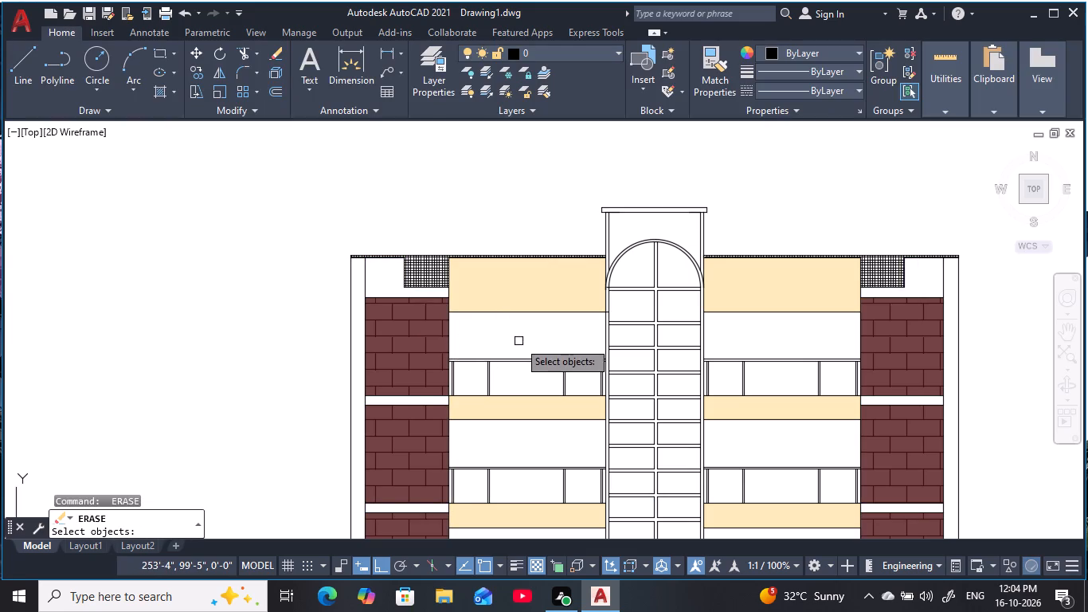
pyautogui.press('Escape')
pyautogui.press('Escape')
# Hatch the top corners of both outer brick bays, beneath the roofline, with the solid cream fill 254,234,185.
pyautogui.press('h')
pyautogui.press('space')
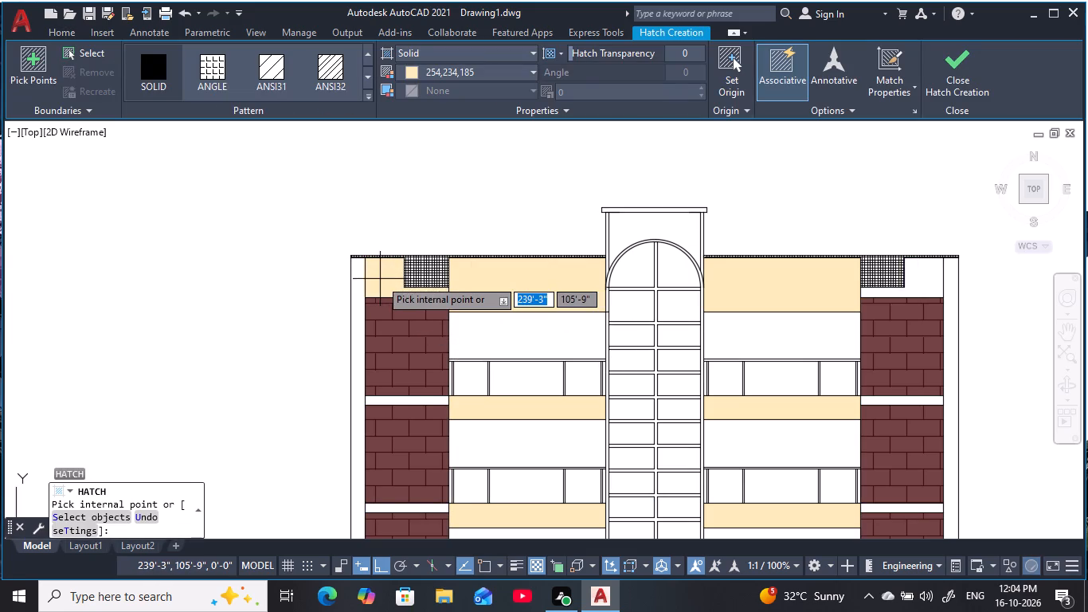
pyautogui.click(380, 279)
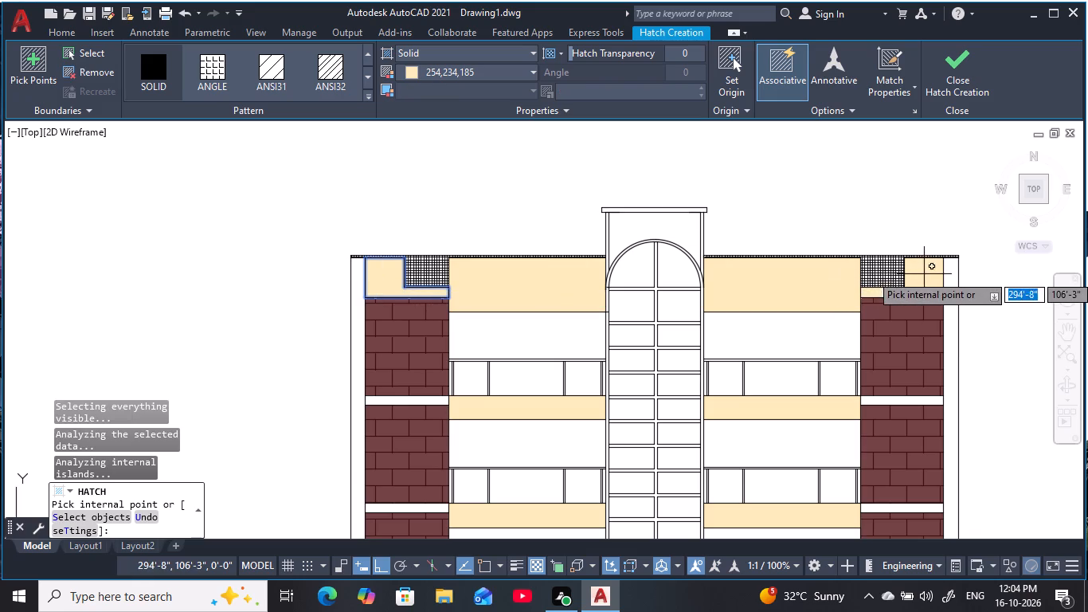
pyautogui.click(926, 274)
# Add the two upper horizontal bands between the brick panels in both outer bays to the cream hatch.
pyautogui.moveTo(800, 380); pyautogui.dragTo(839, 204, button='middle')
pyautogui.scroll(1, 839, 204)
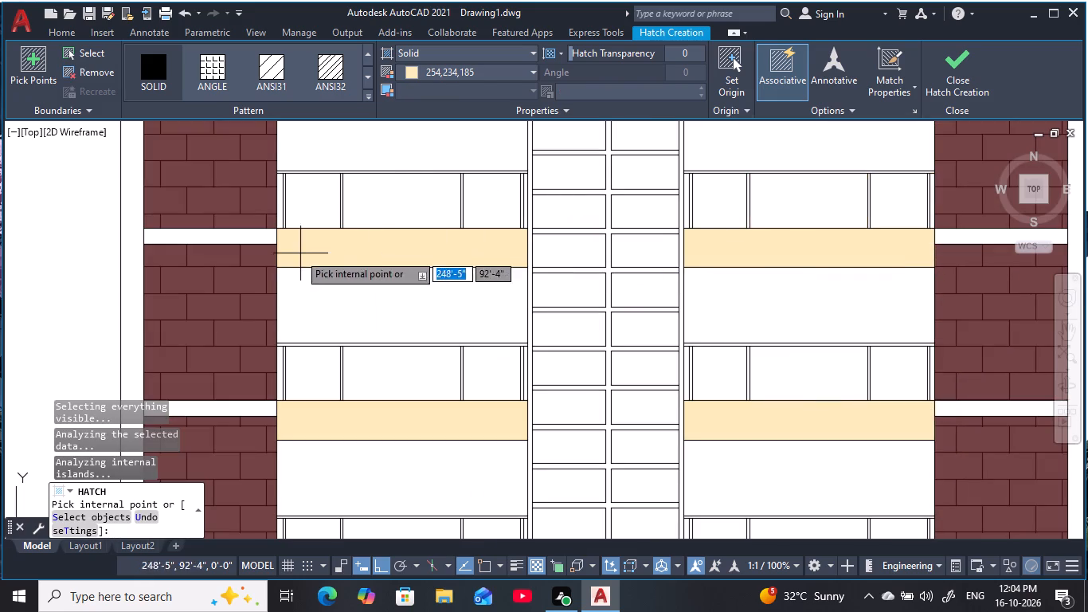
pyautogui.click(249, 237)
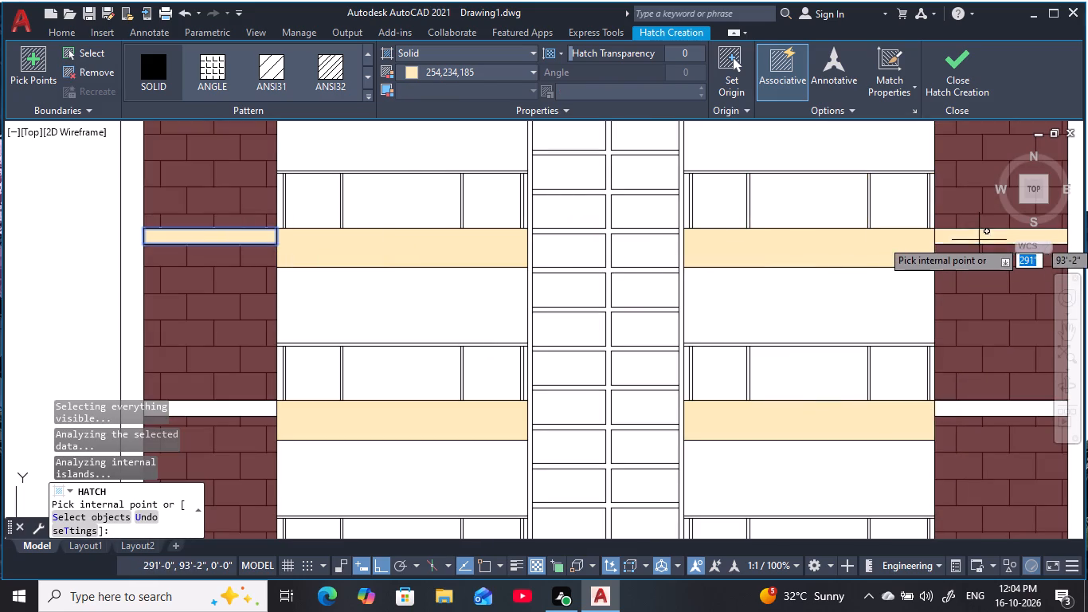
pyautogui.click(979, 240)
pyautogui.click(988, 413)
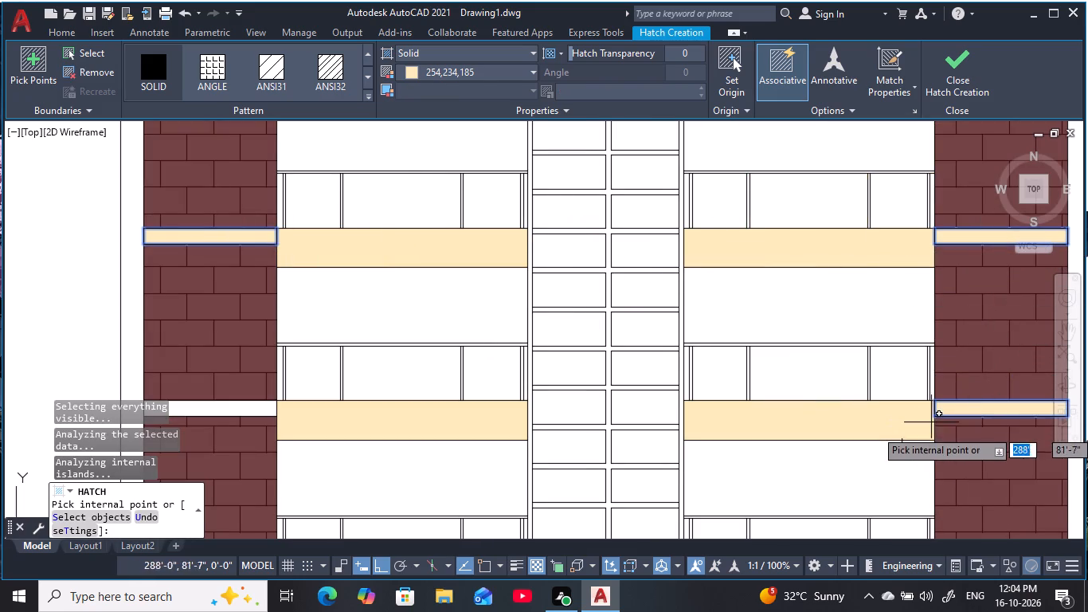
pyautogui.moveTo(874, 429); pyautogui.dragTo(1016, 310, button='middle')
pyautogui.click(391, 292)
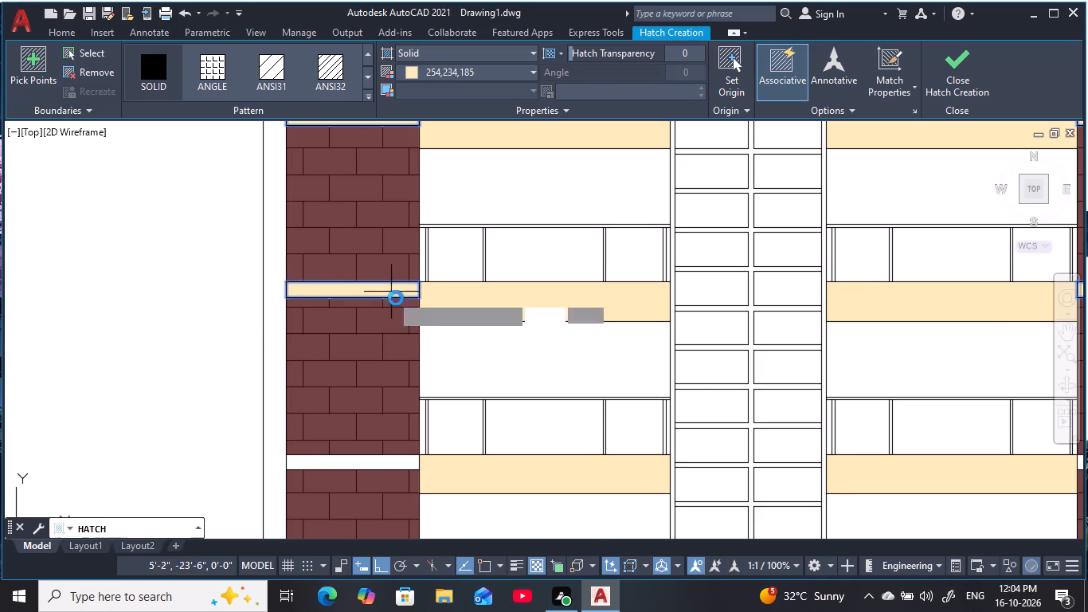
# Add the two lower horizontal bands of the left outer brick bay to the cream hatch.
pyautogui.moveTo(540, 388); pyautogui.dragTo(625, 313, button='middle')
pyautogui.click(469, 387)
pyautogui.moveTo(689, 387); pyautogui.dragTo(689, 386, button='middle')
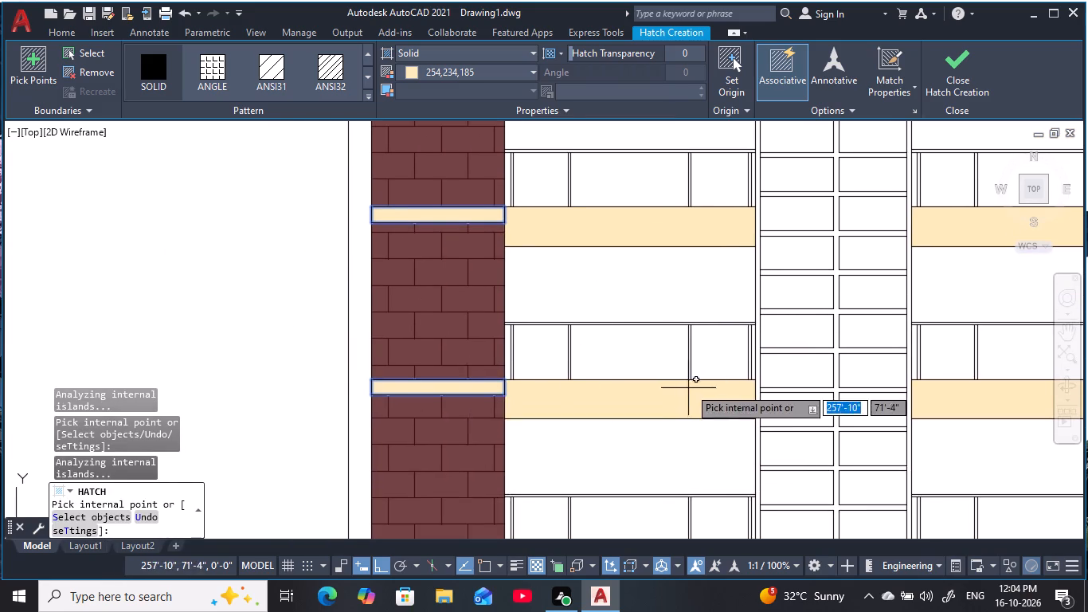
pyautogui.moveTo(689, 386); pyautogui.dragTo(726, 215, button='middle')
pyautogui.click(515, 388)
# Add the two lower horizontal bands of the right outer brick bay and finish the cream hatch.
pyautogui.moveTo(587, 375); pyautogui.dragTo(566, 287, button='middle')
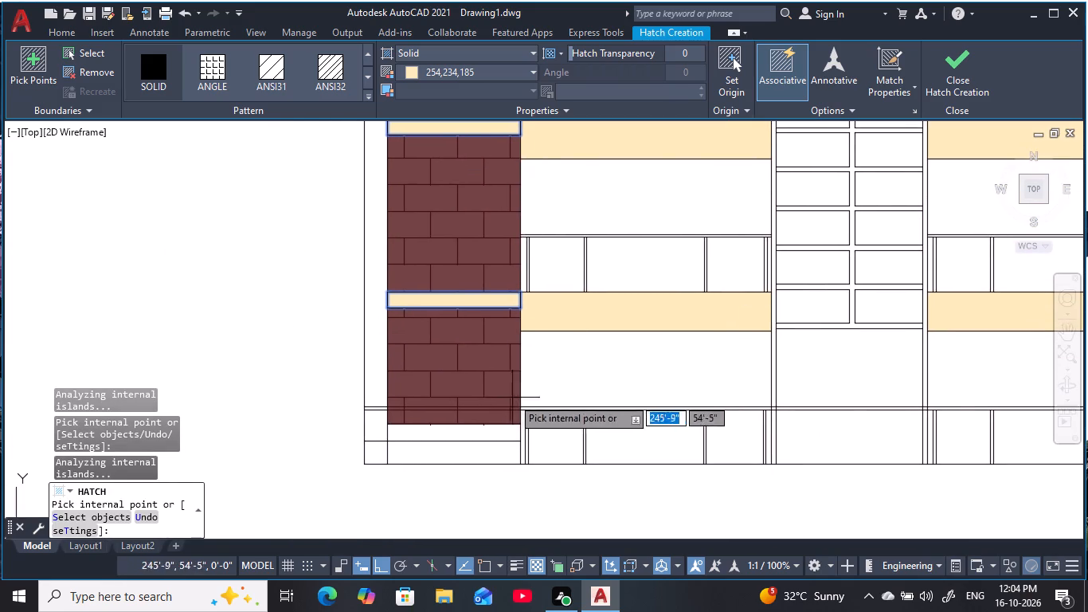
pyautogui.scroll(-2, 620, 372)
pyautogui.moveTo(623, 369); pyautogui.dragTo(268, 465, button='middle')
pyautogui.scroll(2, 504, 457)
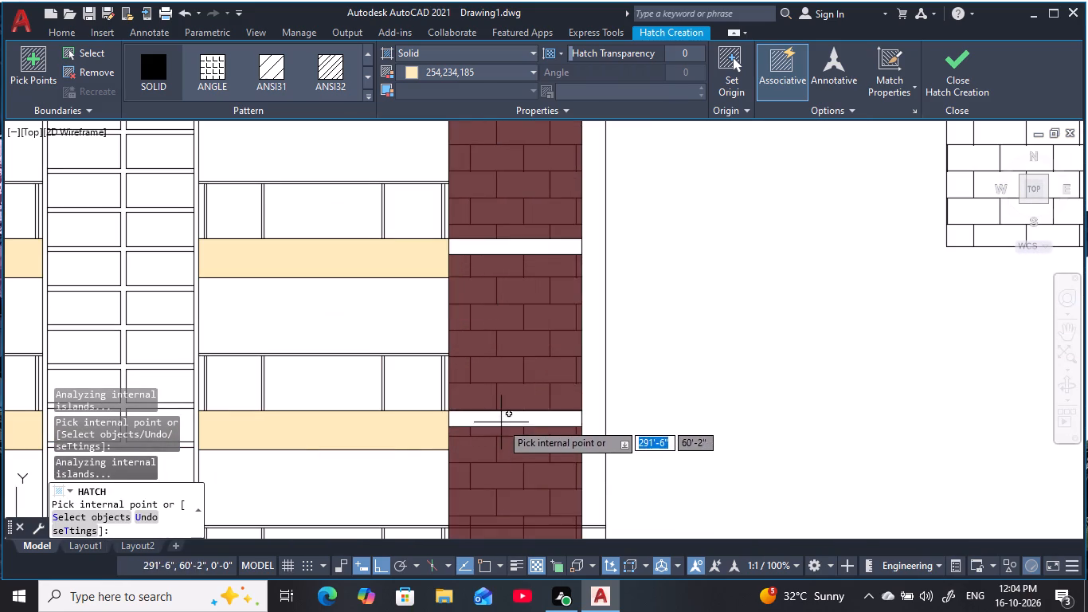
pyautogui.click(501, 422)
pyautogui.click(509, 247)
pyautogui.moveTo(518, 245); pyautogui.dragTo(542, 351, button='middle')
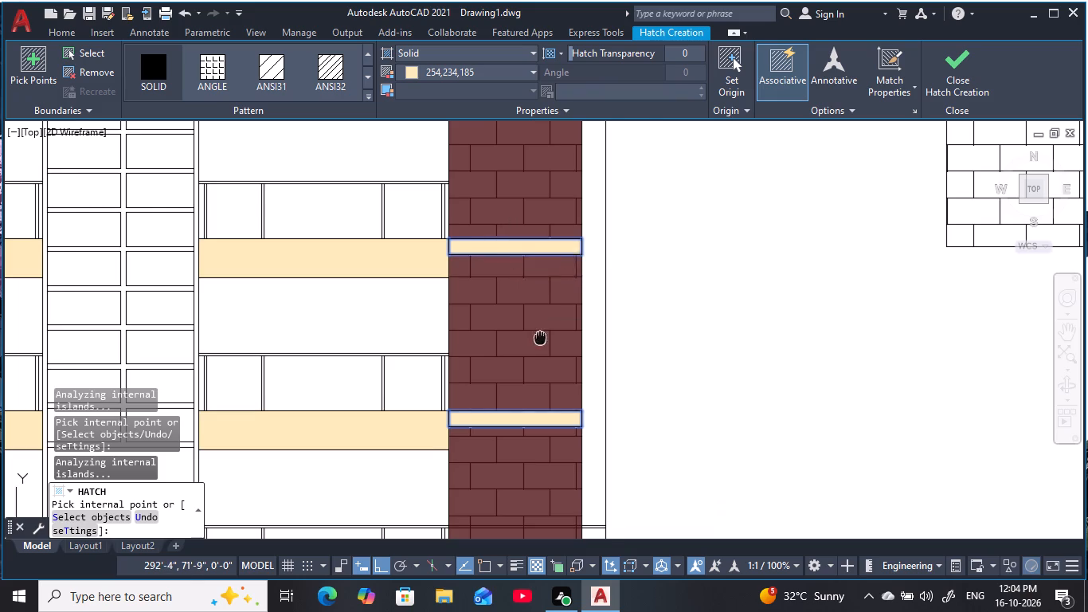
pyautogui.moveTo(542, 351); pyautogui.dragTo(568, 469, button='middle')
pyautogui.scroll(-2, 556, 319)
pyautogui.moveTo(557, 331); pyautogui.dragTo(665, 341, button='middle')
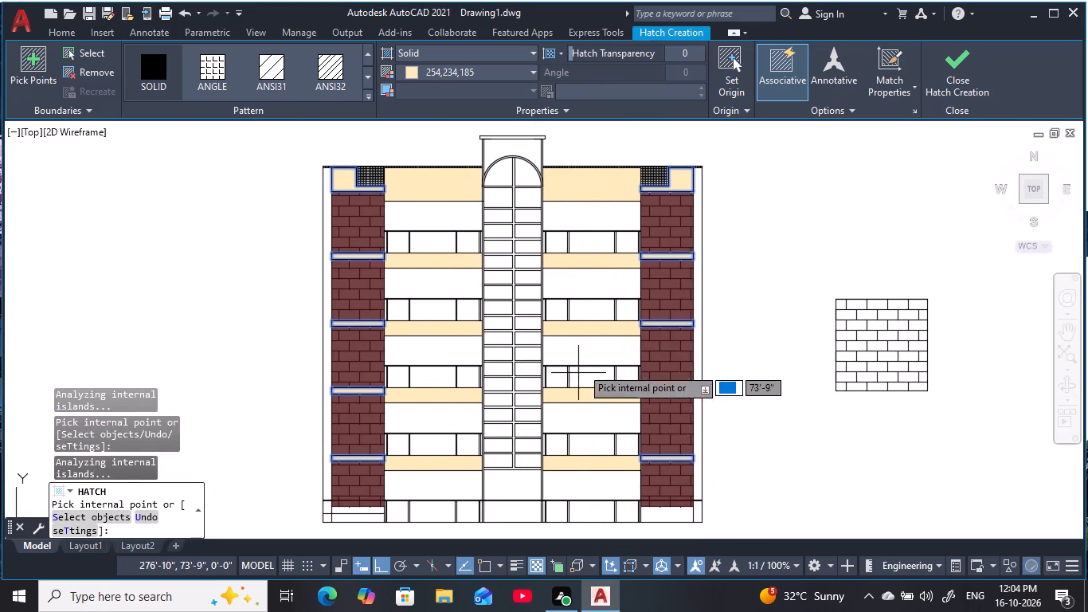
pyautogui.press('Escape')
pyautogui.press('Escape')
pyautogui.press('Escape')
pyautogui.press('Escape')
pyautogui.moveTo(578, 376); pyautogui.dragTo(633, 383, button='middle')
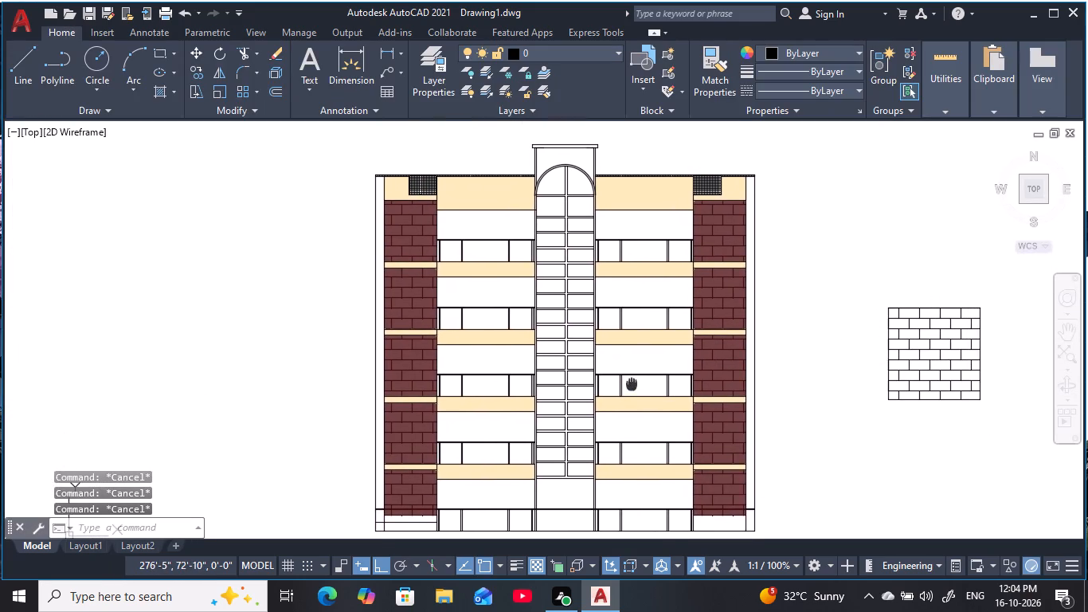
pyautogui.moveTo(633, 383); pyautogui.dragTo(638, 377, button='middle')
pyautogui.press('Escape')
pyautogui.press('Escape')
pyautogui.press('Escape')
# Set up a GR_INVCYL gradient hatch with colours 255,255,255 and Cyan and a transparency of 51.
pyautogui.press('h')
pyautogui.press('space')
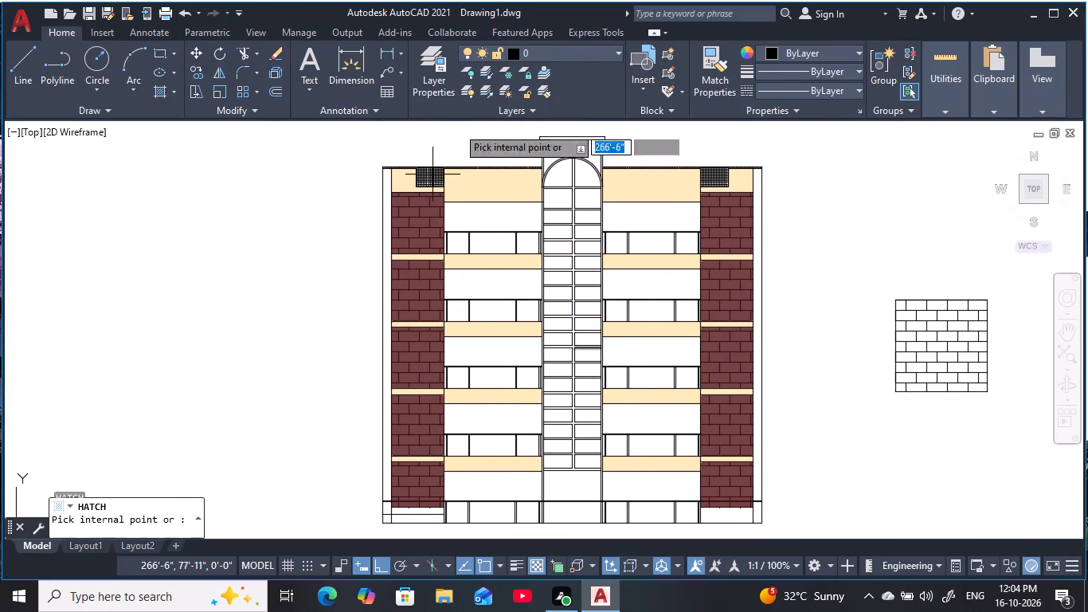
pyautogui.click(452, 73)
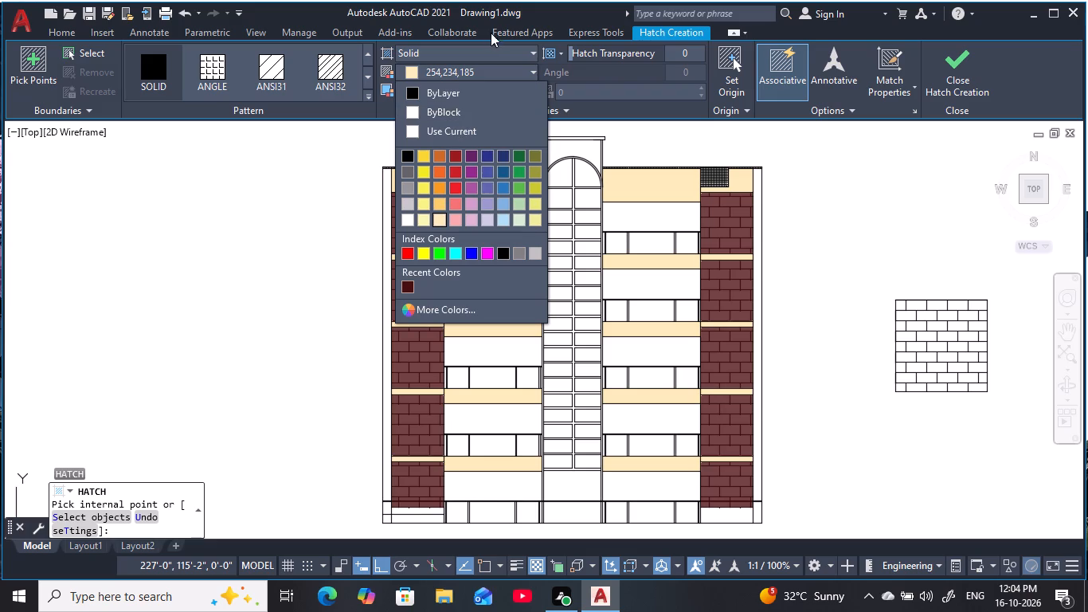
pyautogui.click(488, 50)
pyautogui.click(473, 55)
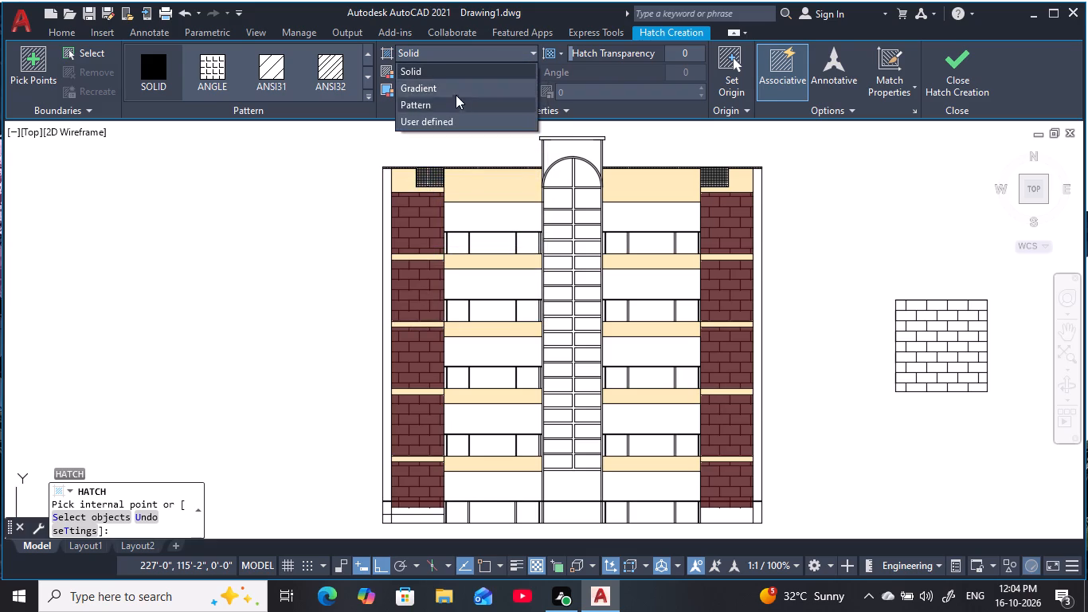
pyautogui.click(455, 92)
pyautogui.click(370, 94)
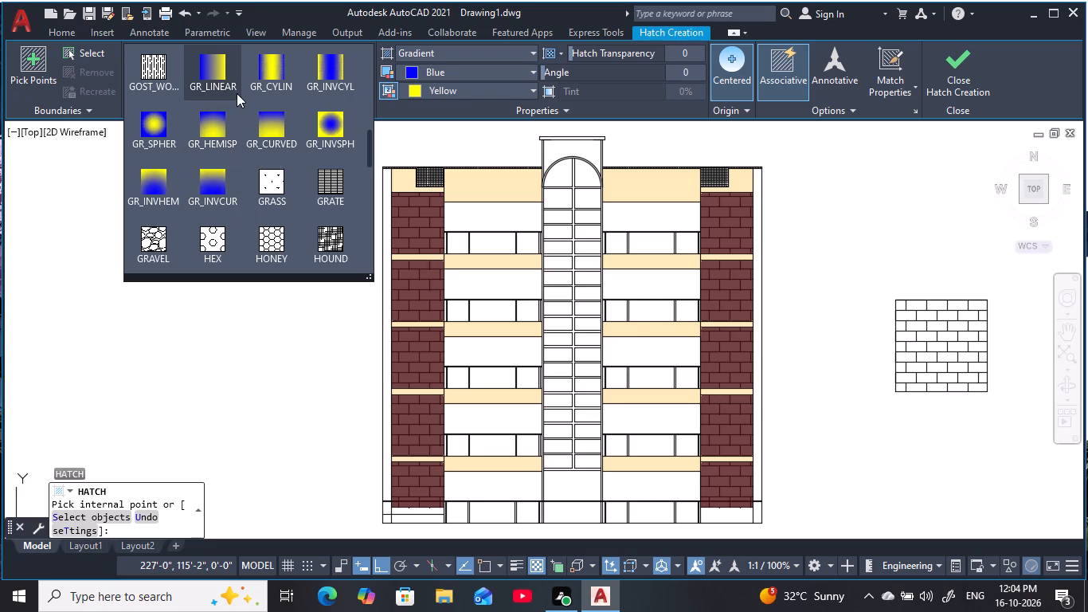
pyautogui.scroll(1, 239, 90)
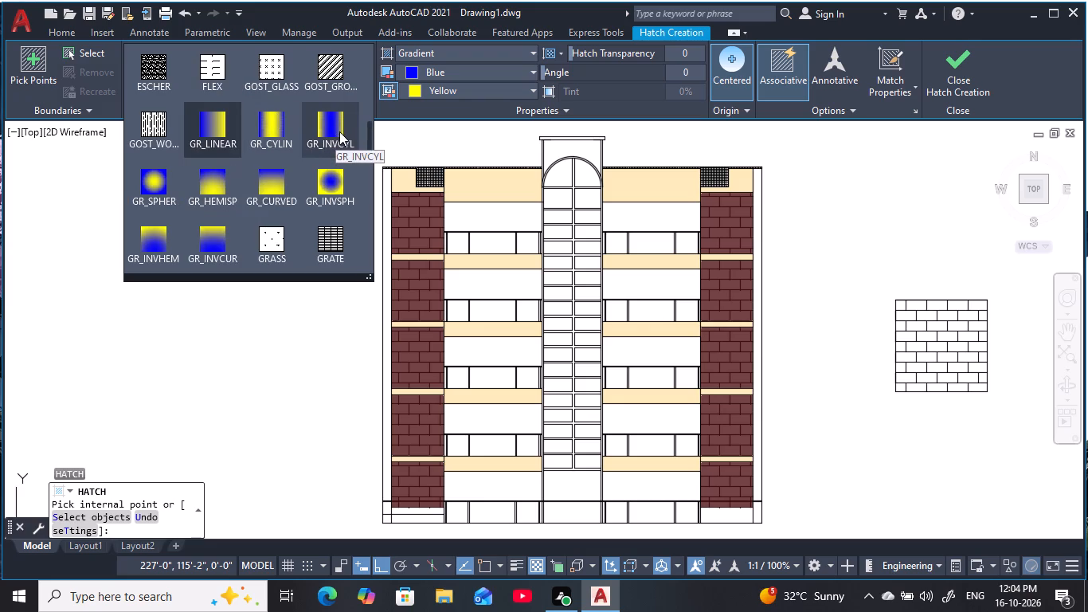
pyautogui.click(331, 131)
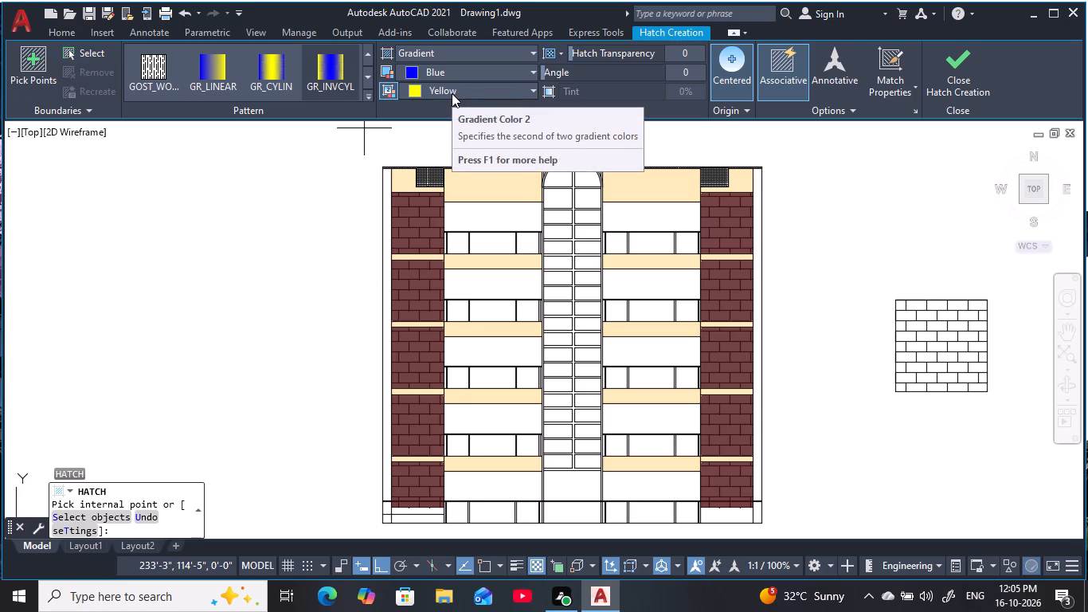
pyautogui.click(452, 93)
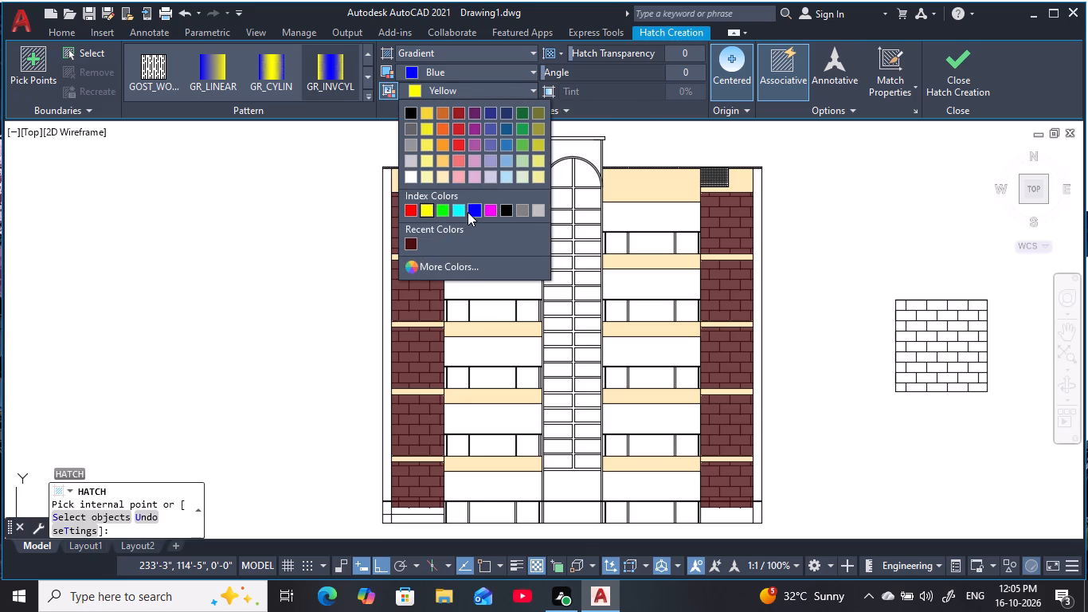
pyautogui.click(459, 211)
pyautogui.click(469, 73)
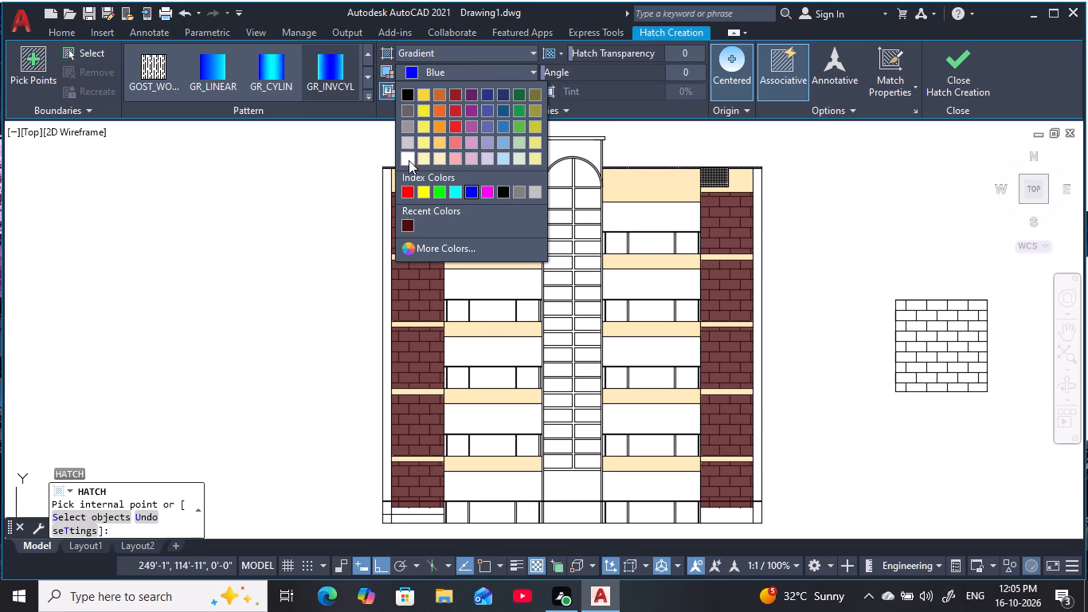
pyautogui.click(409, 160)
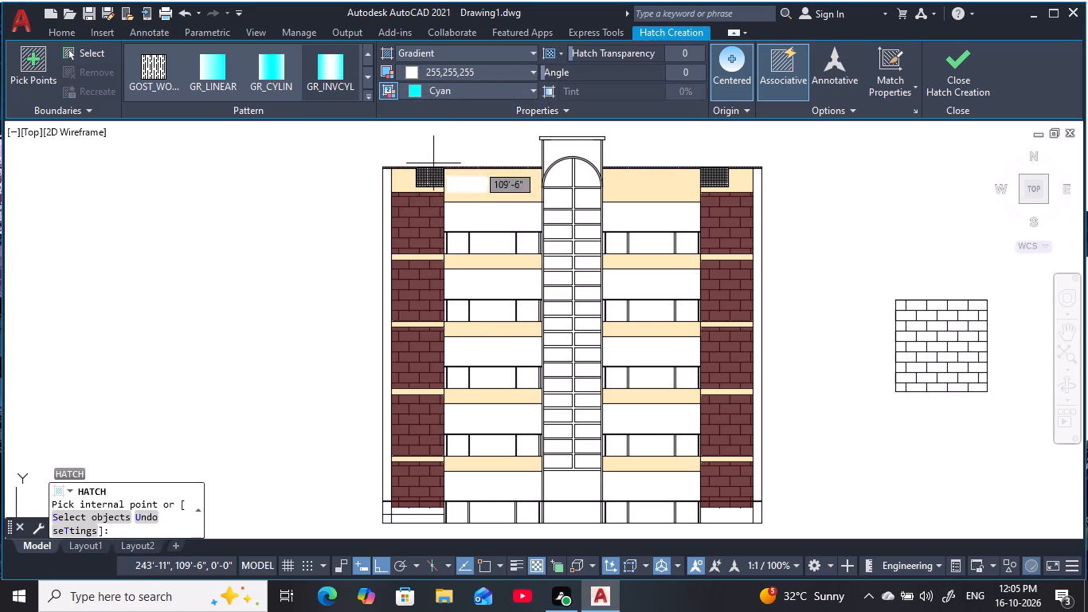
pyautogui.scroll(1, 510, 252)
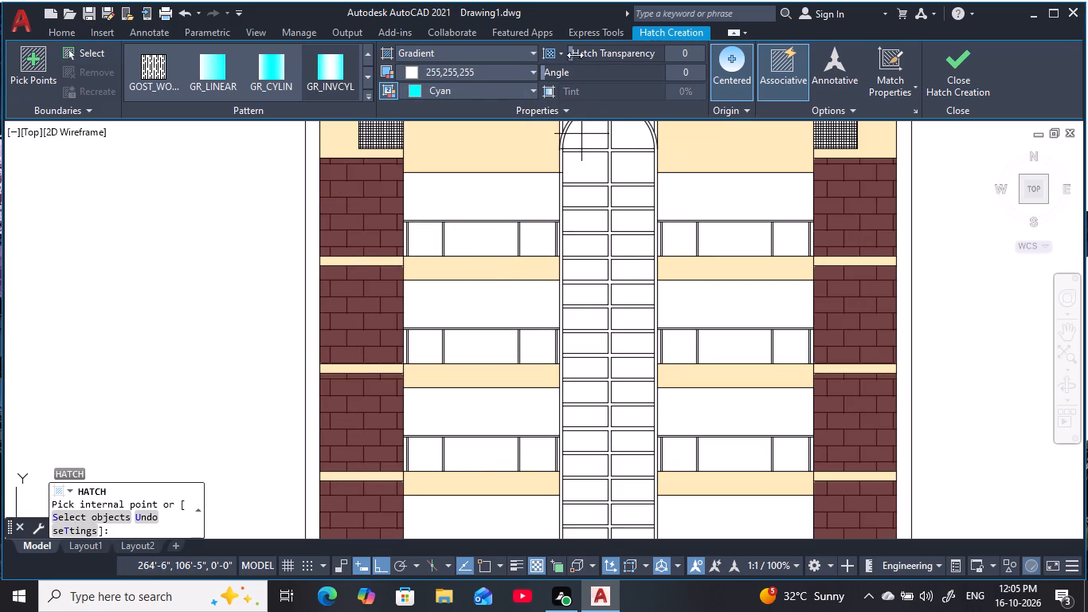
pyautogui.moveTo(574, 53); pyautogui.dragTo(623, 65)
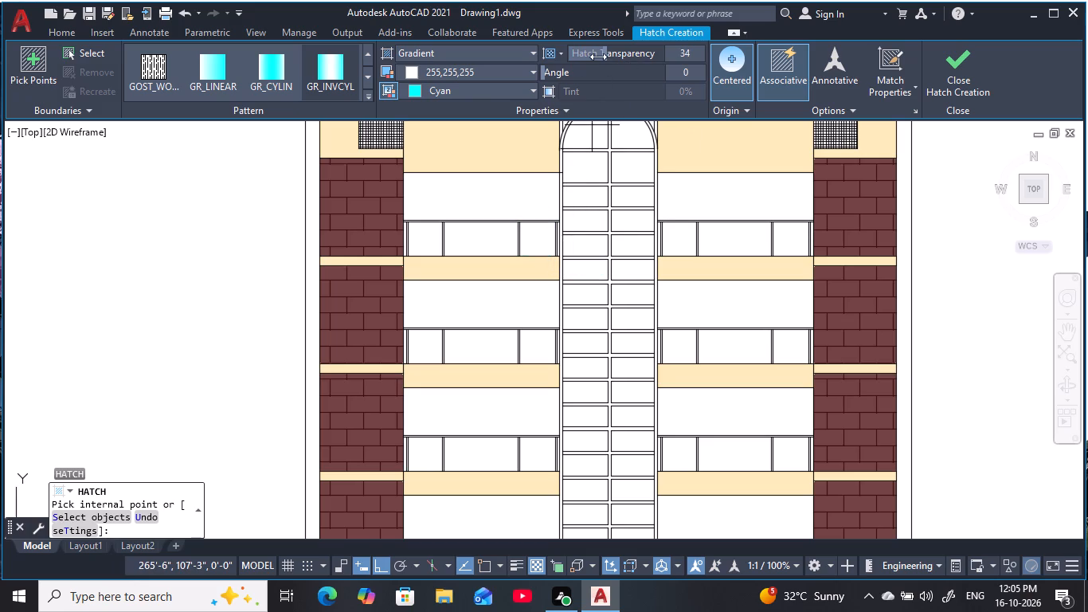
pyautogui.moveTo(601, 55); pyautogui.dragTo(620, 53)
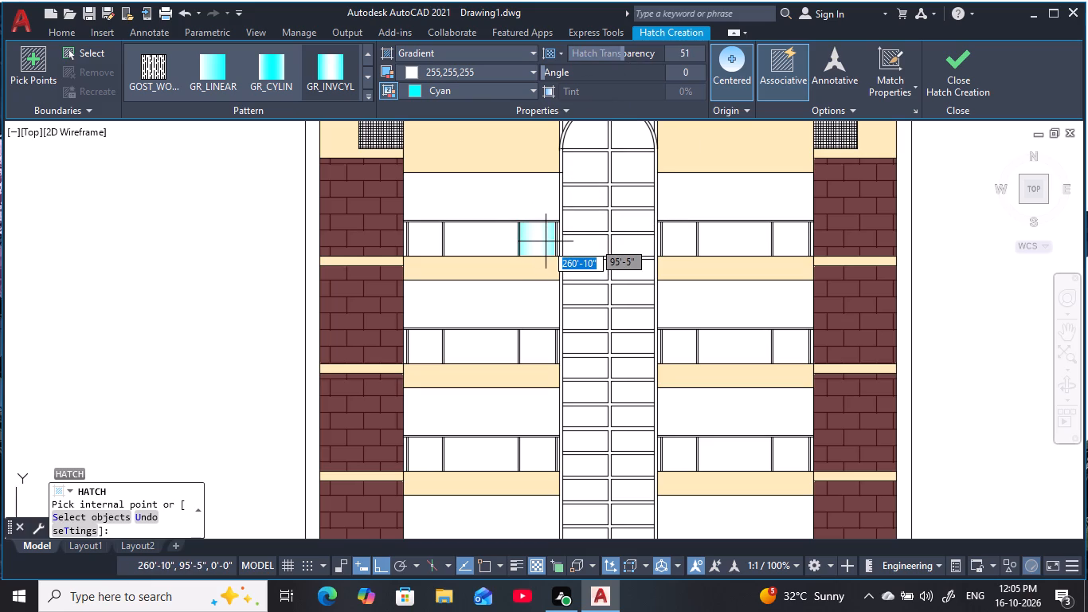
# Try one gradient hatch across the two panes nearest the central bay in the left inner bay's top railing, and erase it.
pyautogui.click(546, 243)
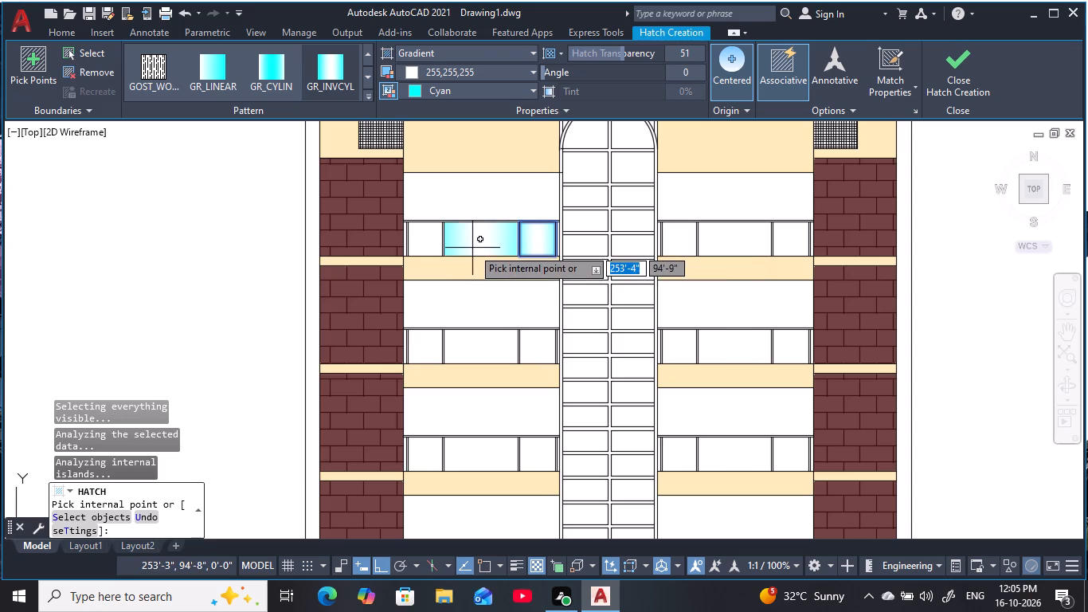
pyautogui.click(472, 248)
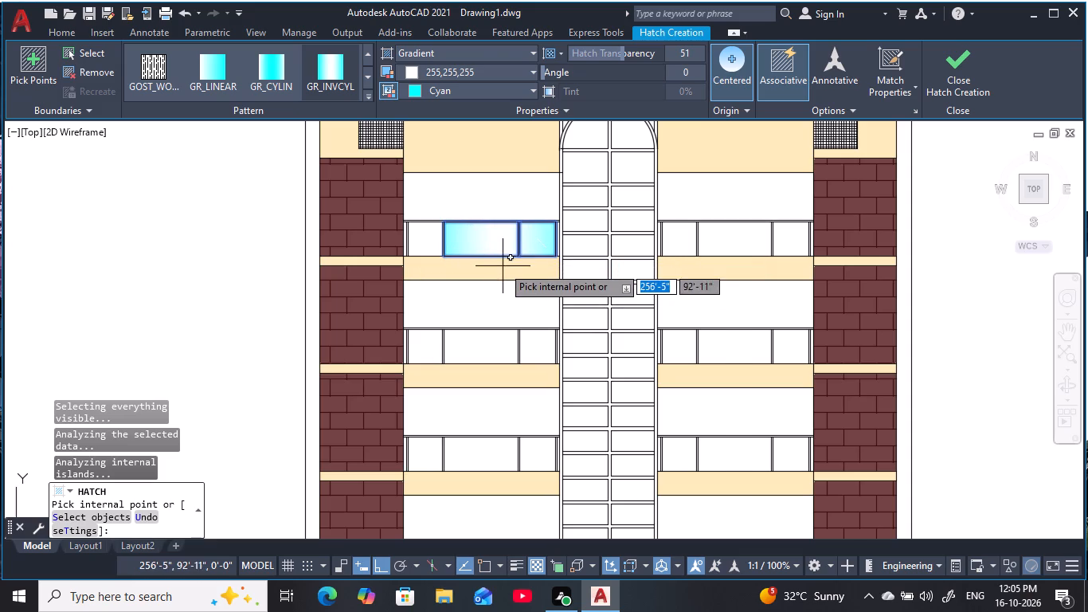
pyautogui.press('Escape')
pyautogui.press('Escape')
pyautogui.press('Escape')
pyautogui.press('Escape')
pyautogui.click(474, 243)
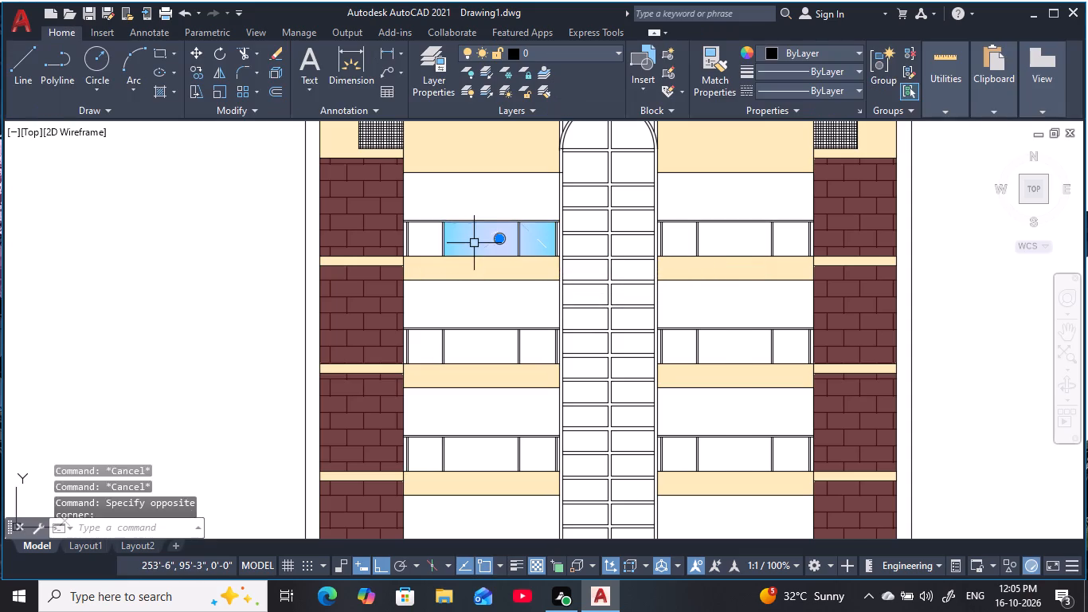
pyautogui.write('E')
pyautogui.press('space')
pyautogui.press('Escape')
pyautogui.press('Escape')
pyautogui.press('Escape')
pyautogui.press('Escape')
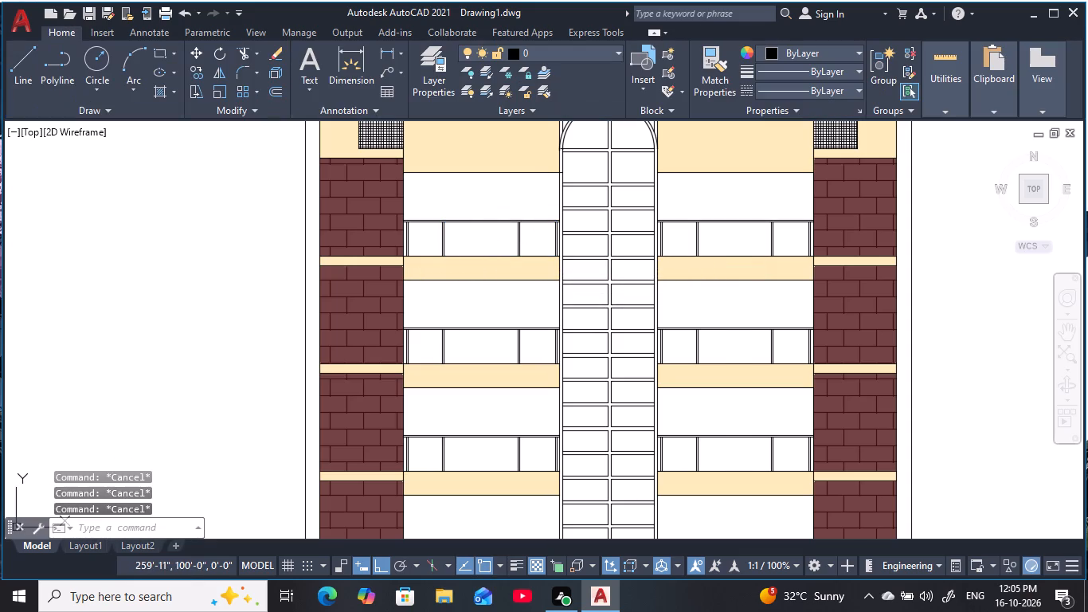
# Hatch only the pane nearest the central bay in the left inner bay's top railing with the white-cyan gradient.
pyautogui.write('H')
pyautogui.press('space')
pyautogui.click(466, 50)
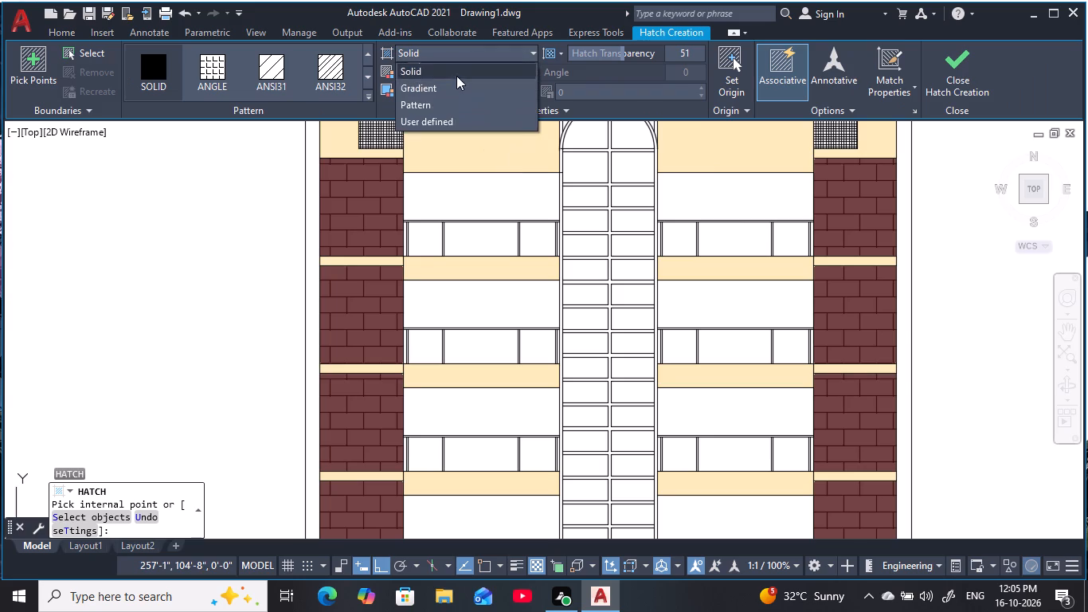
pyautogui.click(457, 86)
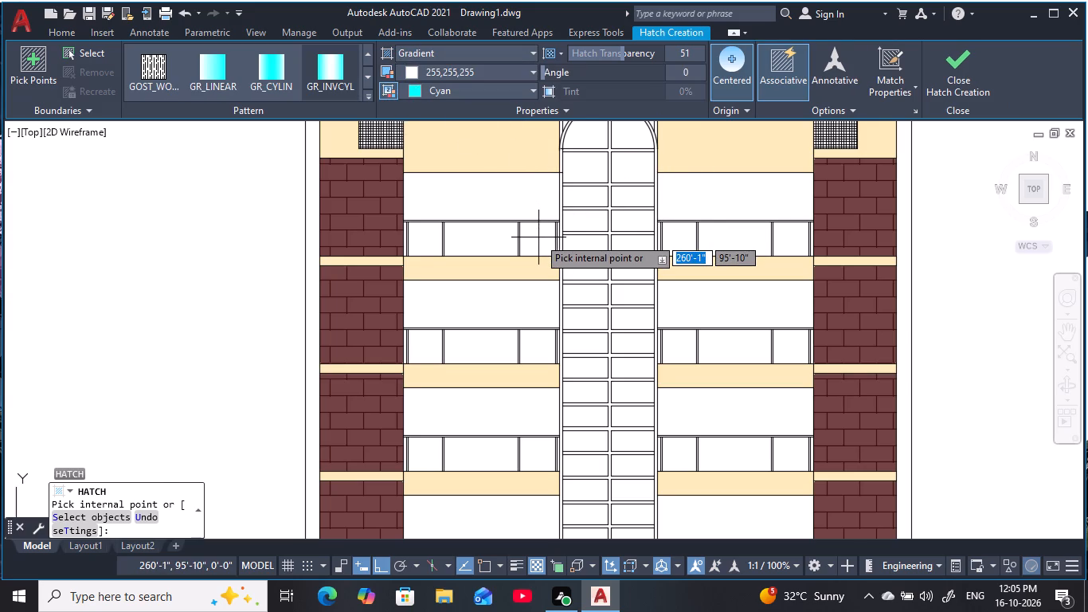
pyautogui.click(538, 237)
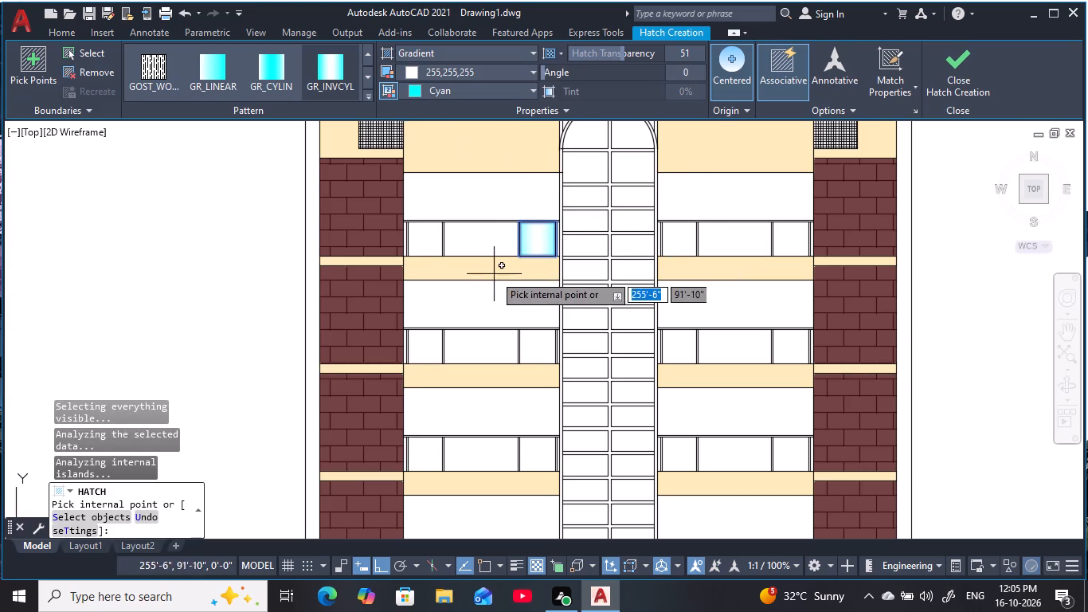
pyautogui.press('Escape')
pyautogui.press('Escape')
pyautogui.press('Escape')
pyautogui.press('Escape')
# Hatch the wide middle pane of the left inner bay's top railing with a separate white-cyan gradient.
pyautogui.press('space')
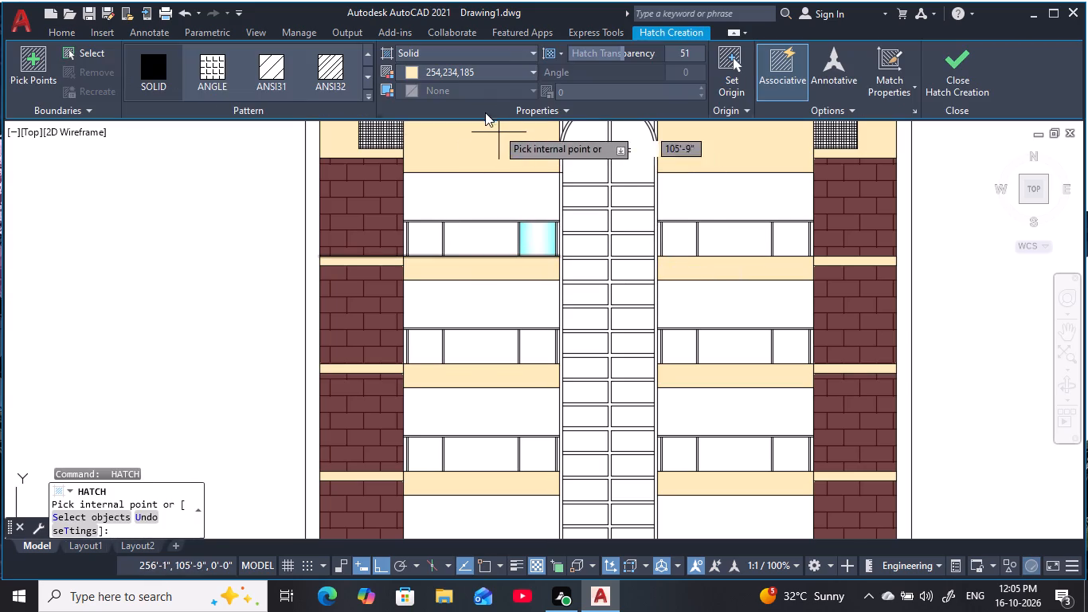
pyautogui.click(481, 55)
pyautogui.click(488, 95)
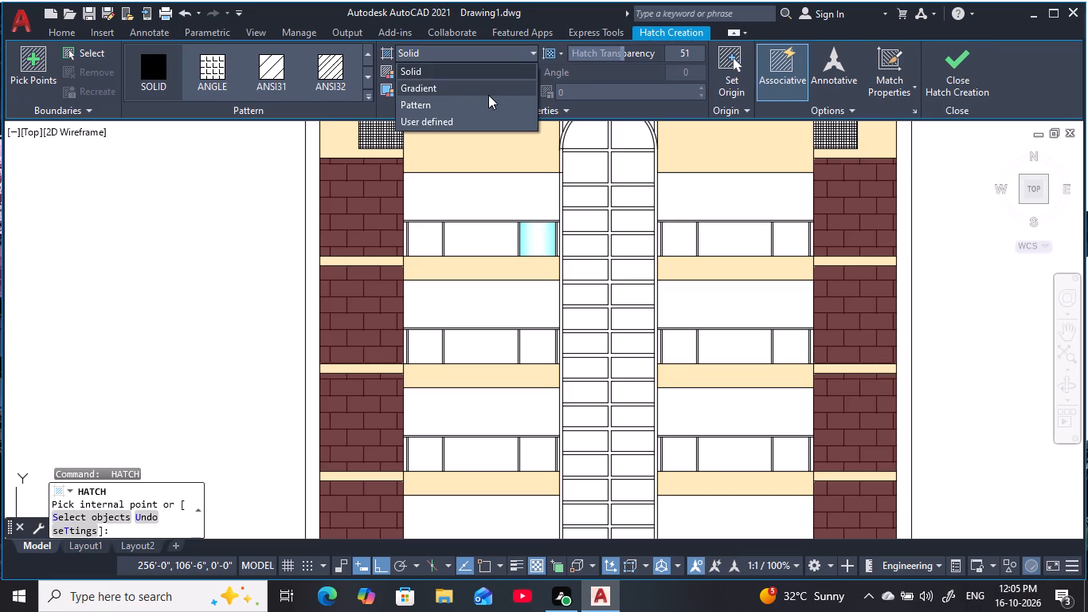
pyautogui.click(483, 233)
pyautogui.press('Escape')
pyautogui.press('Escape')
pyautogui.press('Escape')
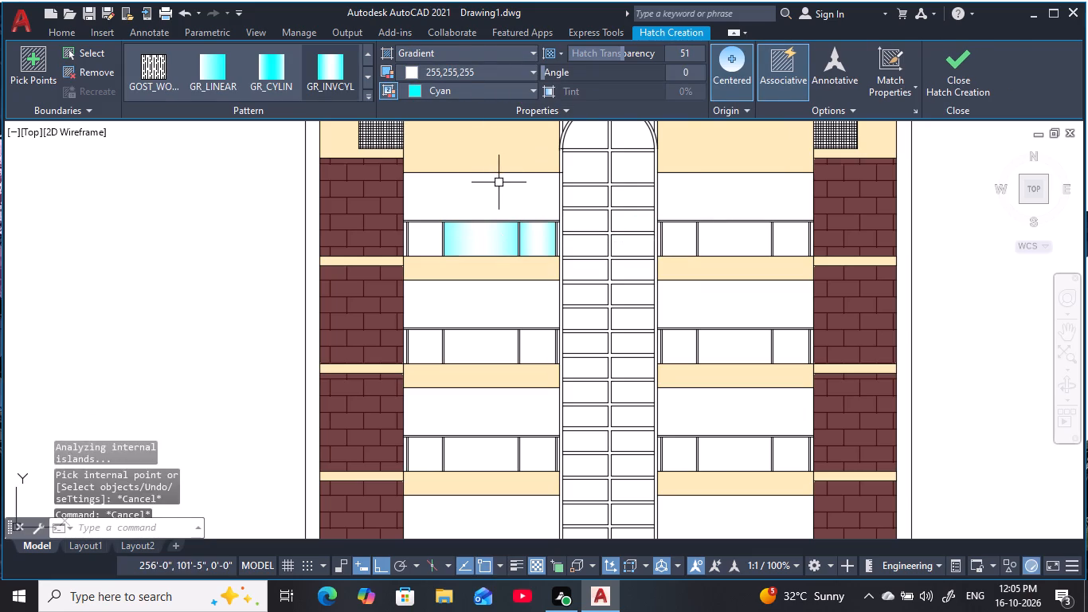
pyautogui.press('Escape')
pyautogui.press('Escape')
# Hatch the outermost pane of the left inner bay's top railing with a separate white-cyan gradient.
pyautogui.press('space')
pyautogui.click(440, 52)
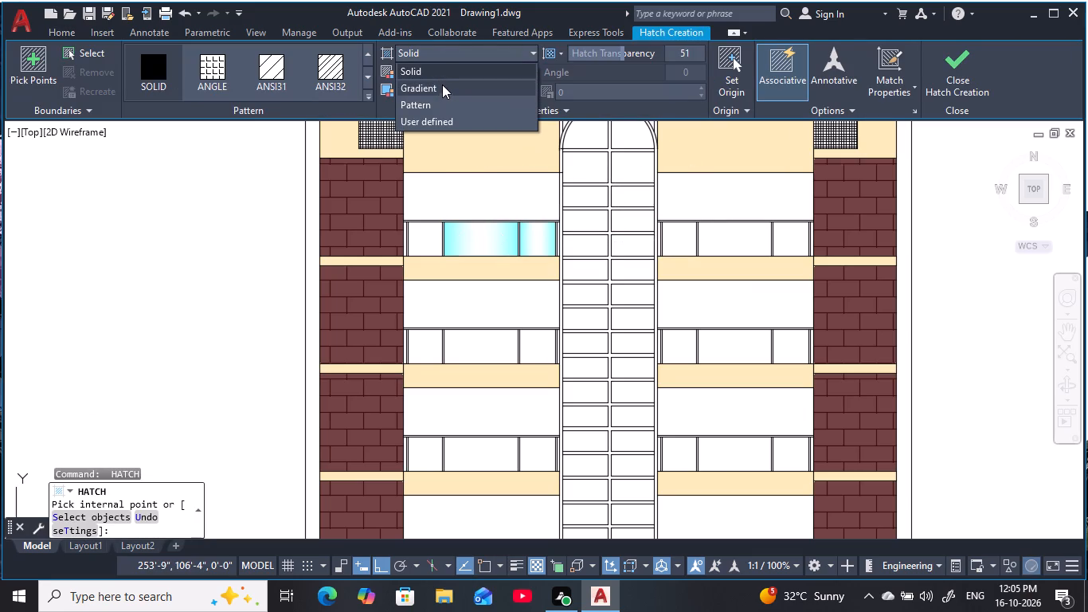
pyautogui.click(442, 88)
pyautogui.click(424, 232)
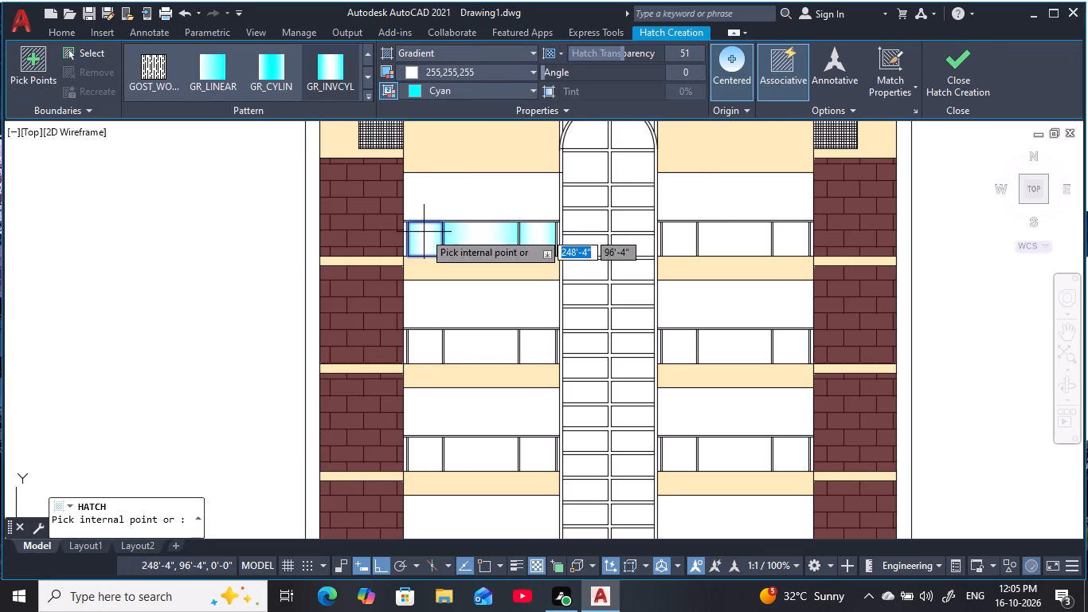
pyautogui.press('Escape')
pyautogui.press('Escape')
pyautogui.press('Escape')
pyautogui.press('Escape')
pyautogui.press('Escape')
pyautogui.press('Escape')
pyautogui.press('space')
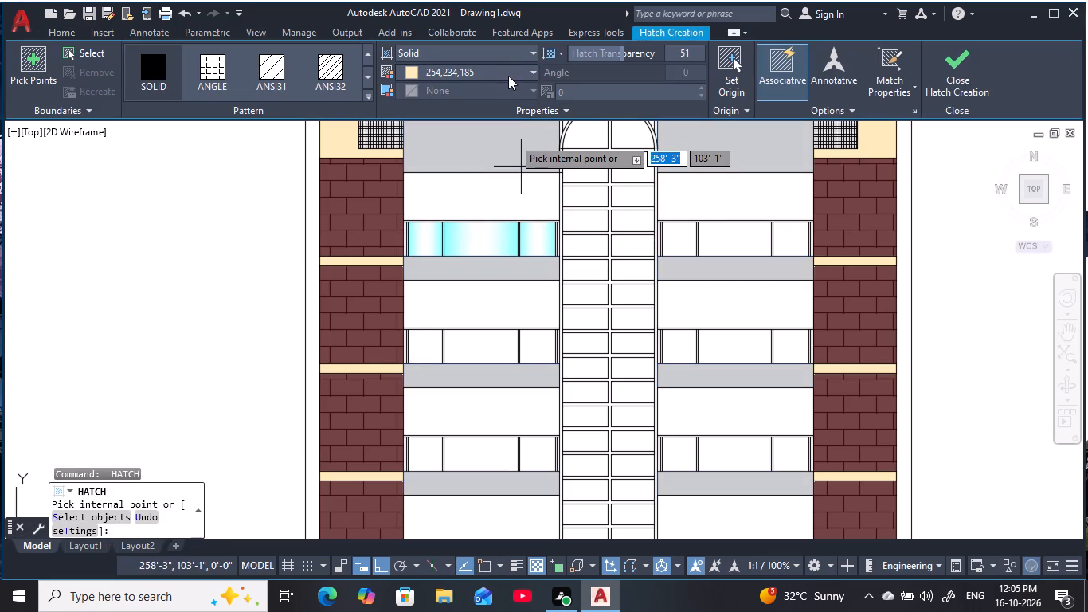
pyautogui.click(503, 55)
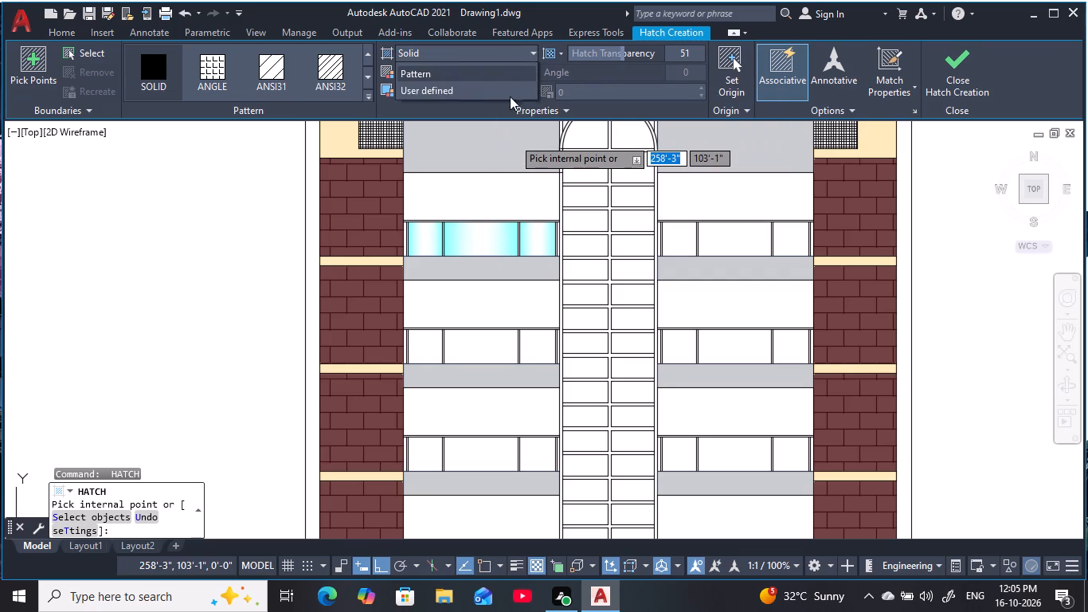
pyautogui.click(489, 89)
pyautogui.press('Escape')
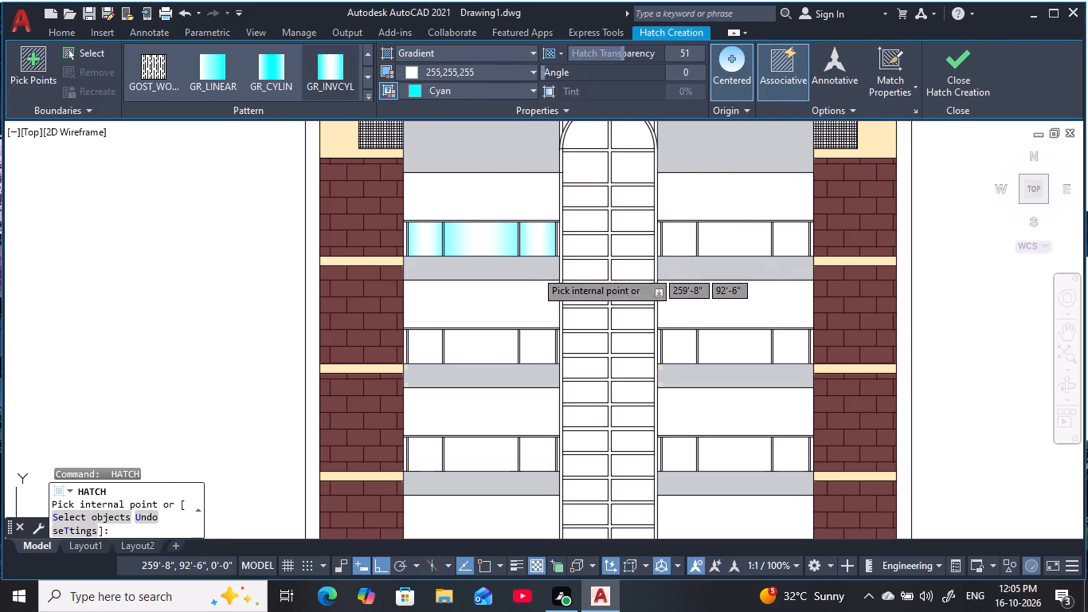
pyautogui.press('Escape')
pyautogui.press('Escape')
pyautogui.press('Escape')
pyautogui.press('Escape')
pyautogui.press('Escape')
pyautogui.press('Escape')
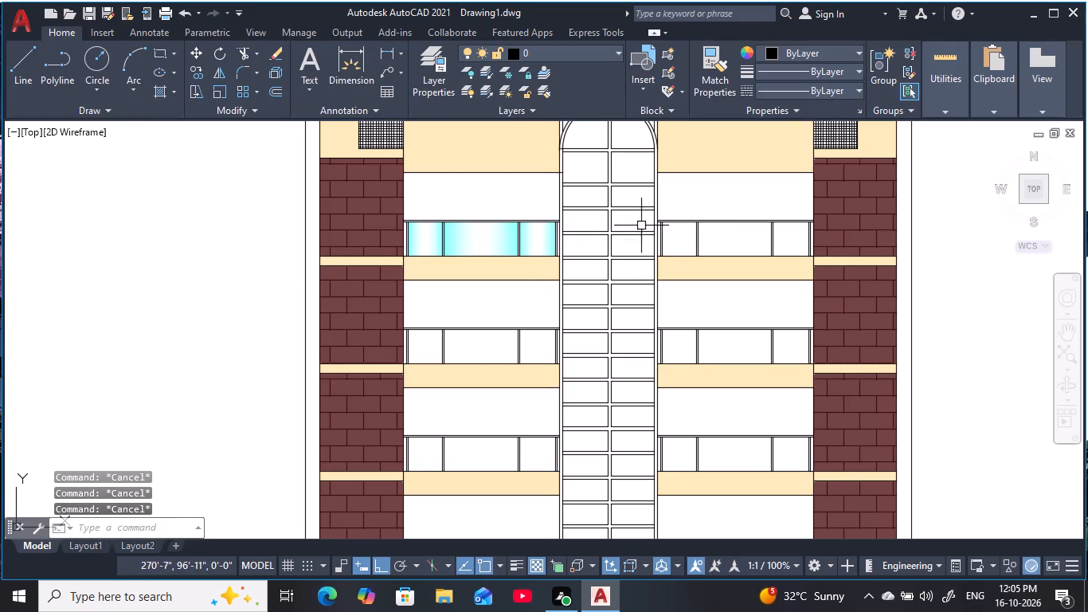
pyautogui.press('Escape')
# Hatch the wide middle pane of the right inner bay's top railing with the white-cyan GR_INVCYL gradient.
pyautogui.press('space')
pyautogui.click(463, 49)
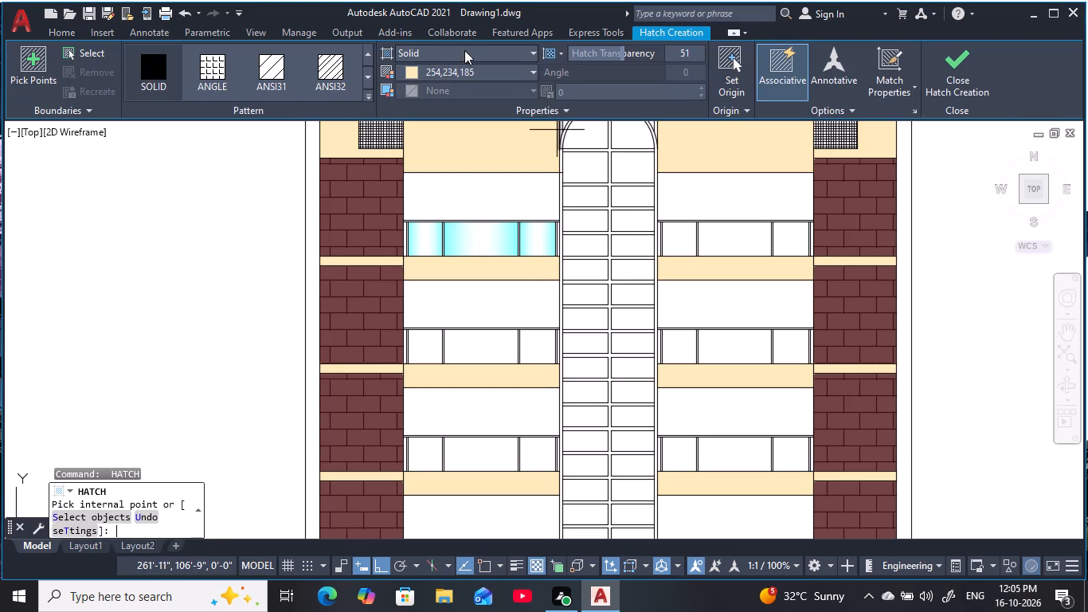
pyautogui.click(477, 50)
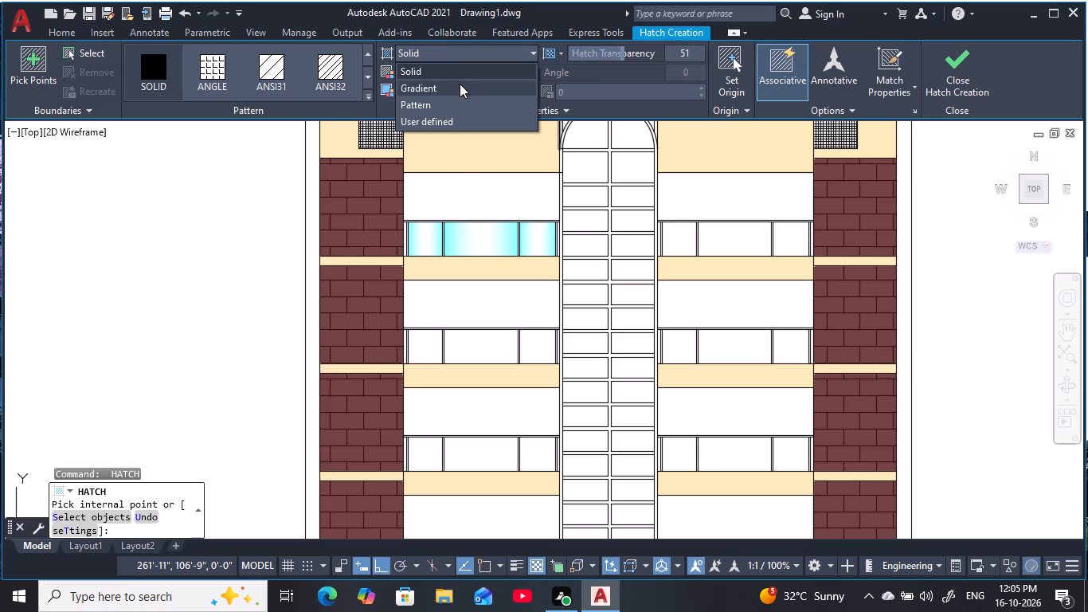
pyautogui.click(460, 84)
pyautogui.click(720, 237)
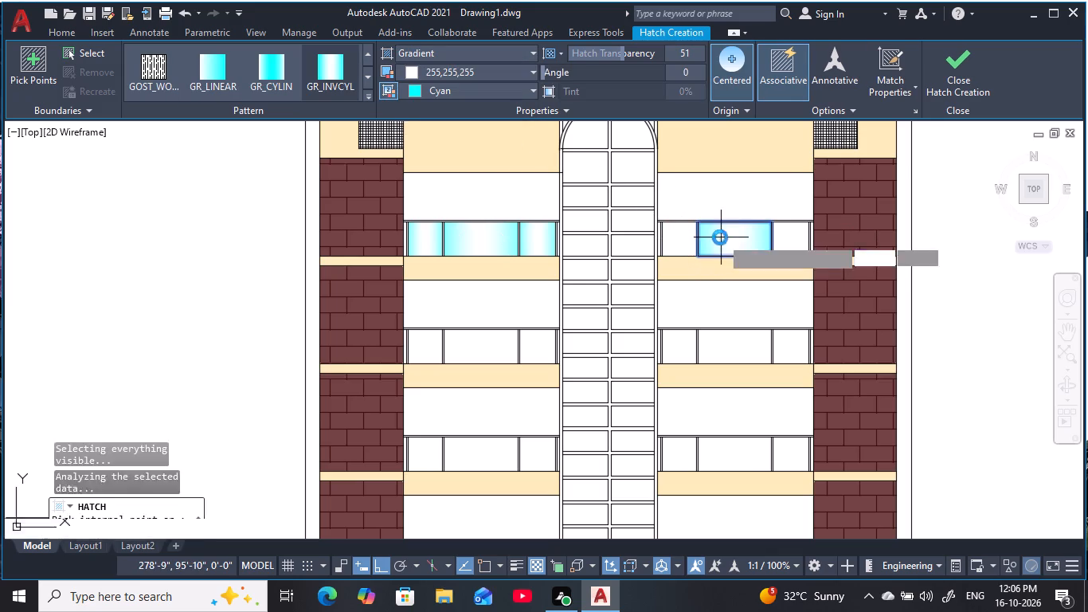
pyautogui.press('Escape')
pyautogui.press('Escape')
pyautogui.press('Escape')
pyautogui.press('Escape')
pyautogui.press('Escape')
pyautogui.press('Escape')
# Hatch the pane nearest the central bay in the right inner bay's top railing with a separate white-cyan gradient.
pyautogui.press('space')
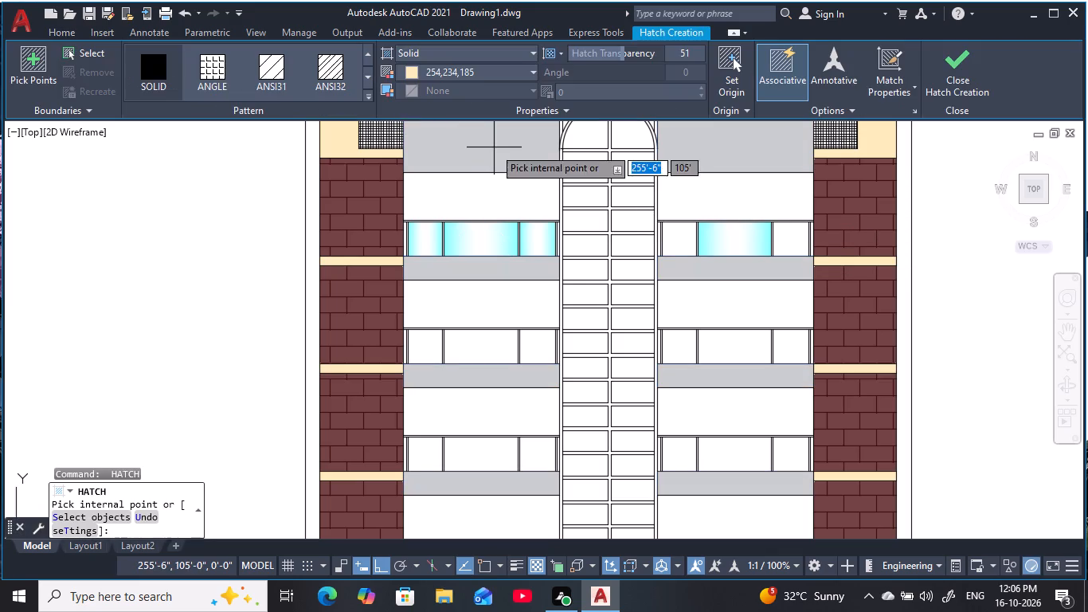
pyautogui.click(490, 49)
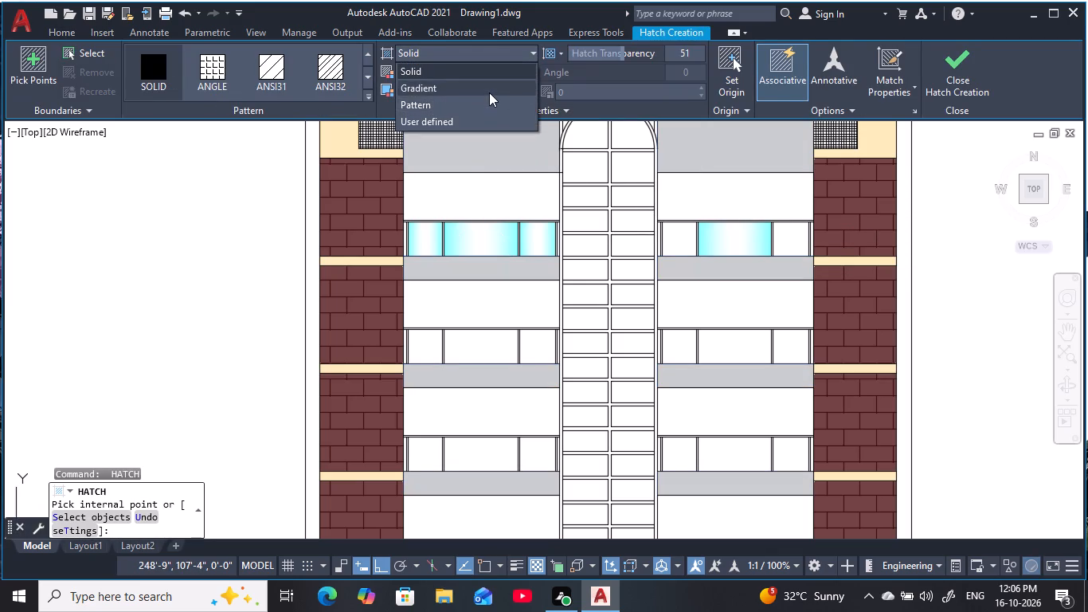
pyautogui.click(489, 92)
pyautogui.click(688, 239)
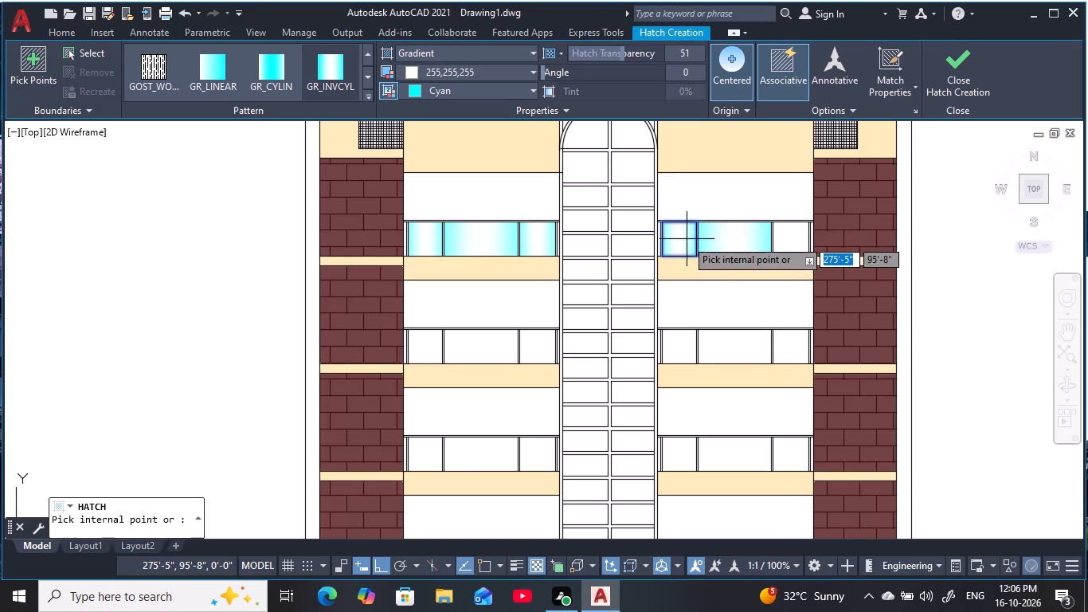
pyautogui.press('Escape')
pyautogui.press('Escape')
pyautogui.press('Escape')
pyautogui.press('Escape')
pyautogui.press('Escape')
pyautogui.press('Escape')
pyautogui.press('Escape')
# Hatch the outermost pane of the right inner bay's top railing with a separate white-cyan gradient.
pyautogui.press('space')
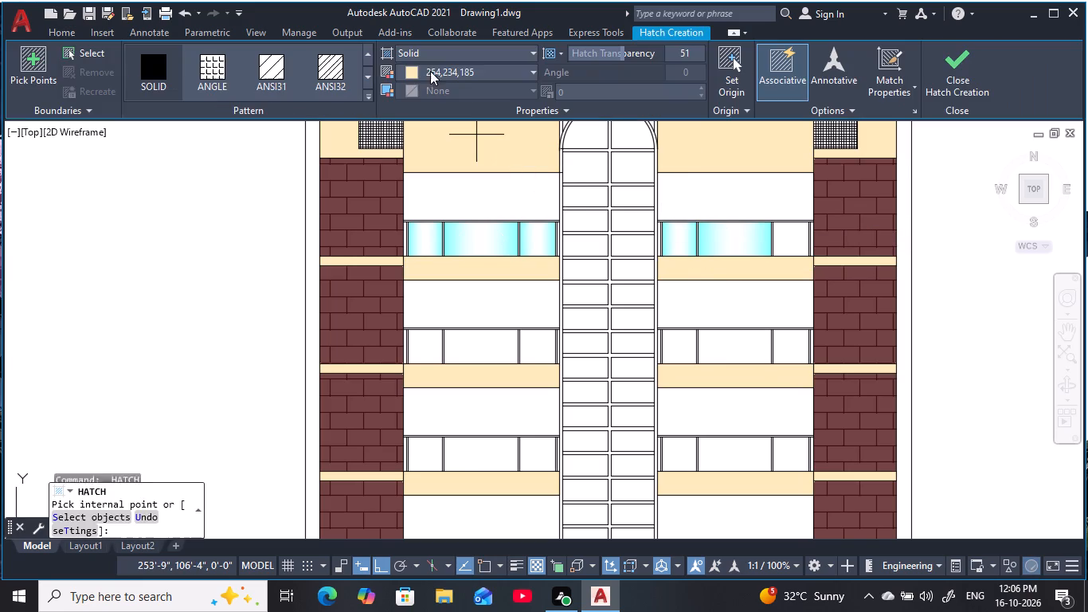
pyautogui.click(470, 53)
pyautogui.click(463, 84)
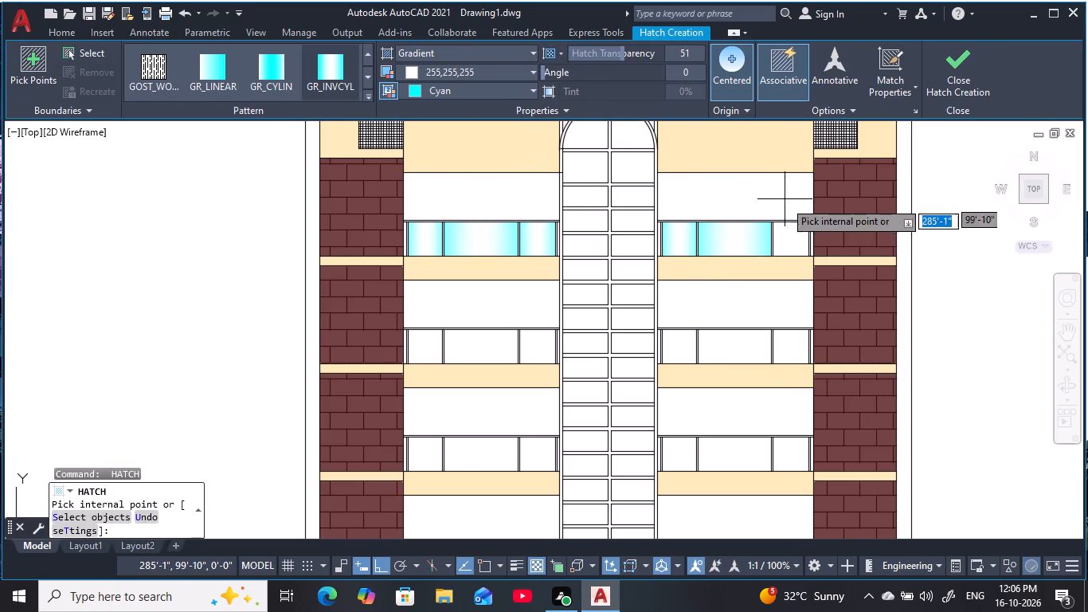
pyautogui.click(791, 237)
pyautogui.press('Escape')
pyautogui.press('Escape')
pyautogui.press('Escape')
pyautogui.press('Escape')
pyautogui.press('Escape')
pyautogui.press('Escape')
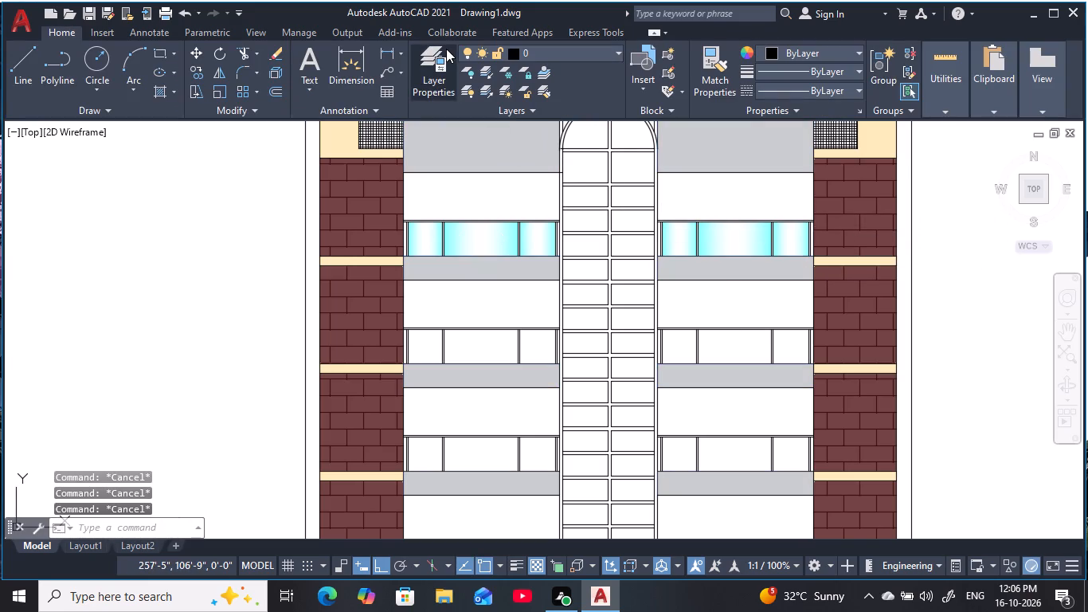
pyautogui.press('Escape')
# Hatch the wide middle pane of the left inner bay's second railing from the top with the white-cyan gradient.
pyautogui.press('space')
pyautogui.click(462, 52)
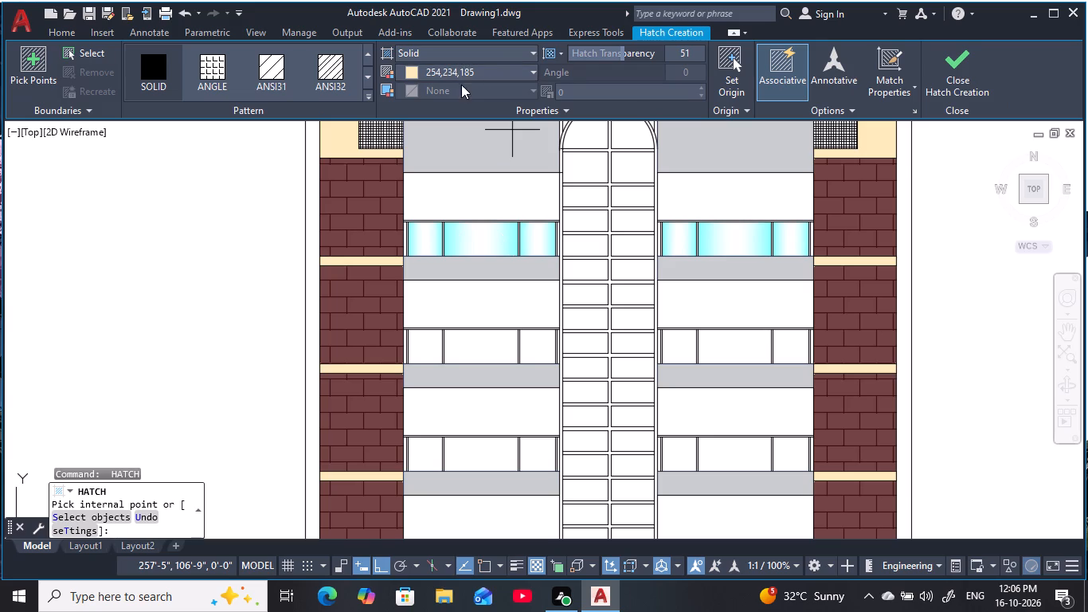
pyautogui.click(512, 49)
pyautogui.click(489, 82)
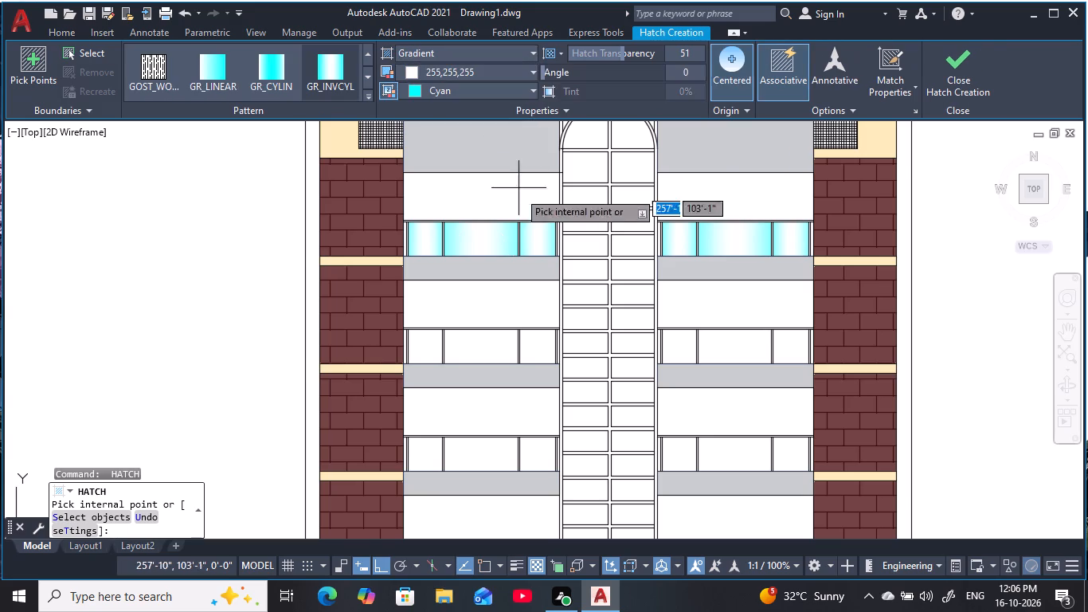
pyautogui.moveTo(528, 241); pyautogui.dragTo(519, 167, button='middle')
pyautogui.click(483, 275)
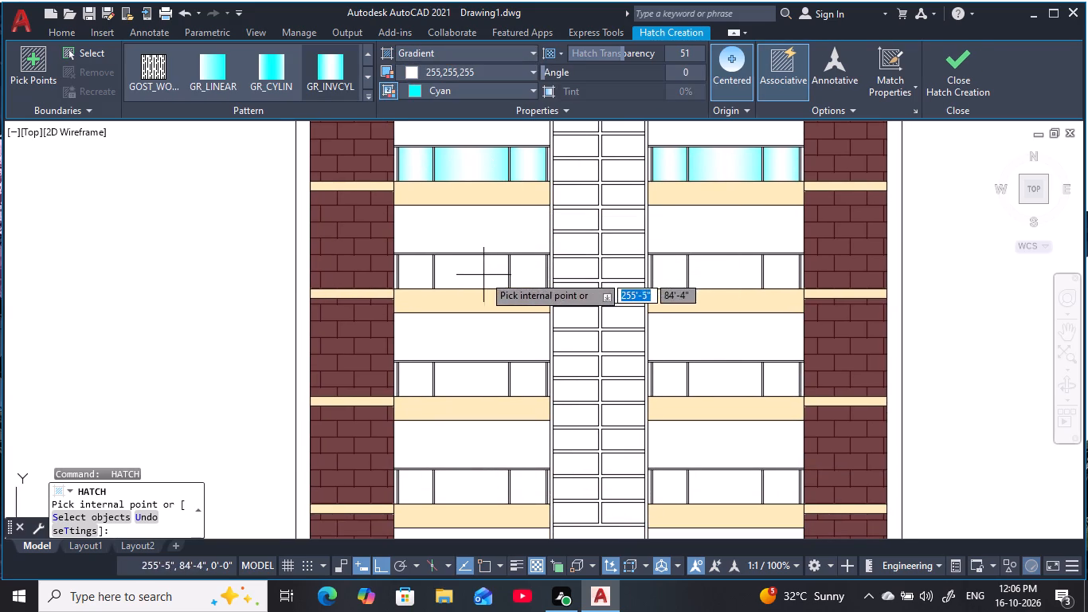
pyautogui.press('Escape')
pyautogui.press('Escape')
pyautogui.press('Escape')
pyautogui.press('Escape')
pyautogui.press('Escape')
pyautogui.press('Escape')
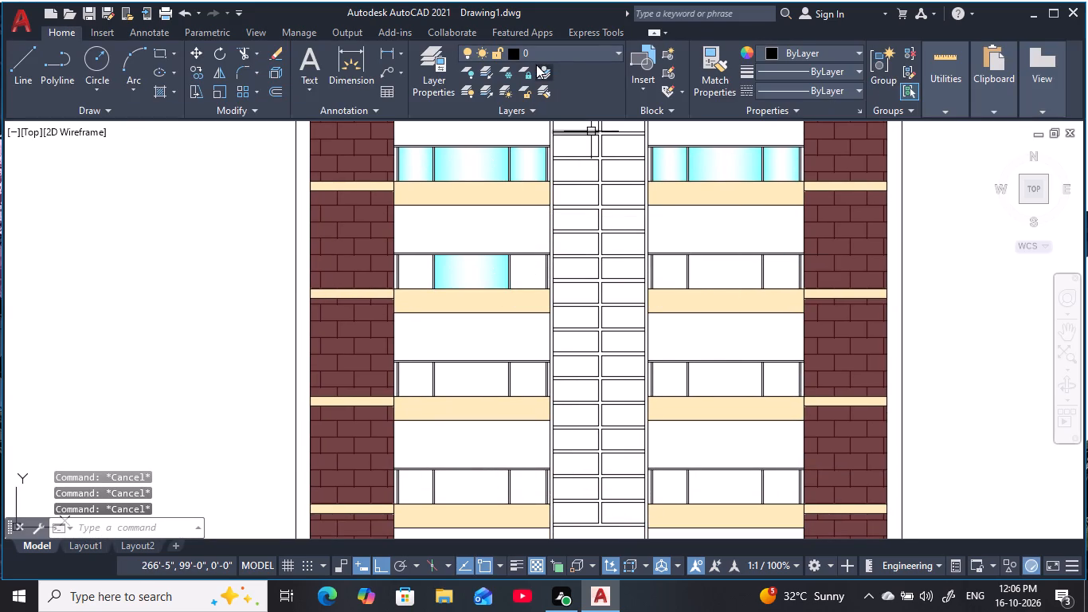
# Hatch the wide middle pane of the right inner bay's second railing with a separate white-cyan gradient.
pyautogui.press('space')
pyautogui.click(508, 57)
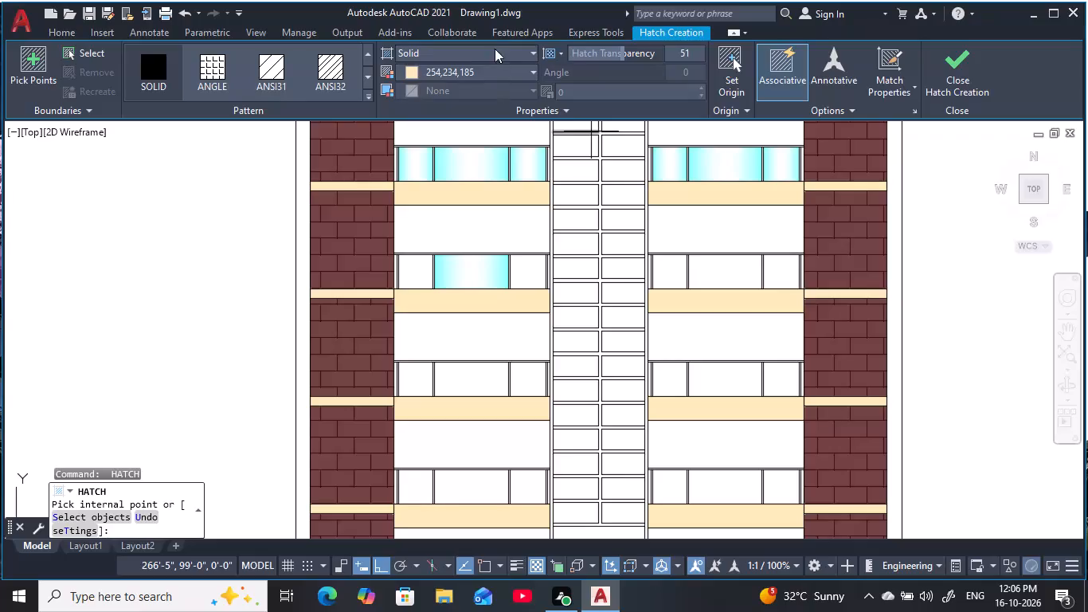
pyautogui.click(502, 47)
pyautogui.click(478, 88)
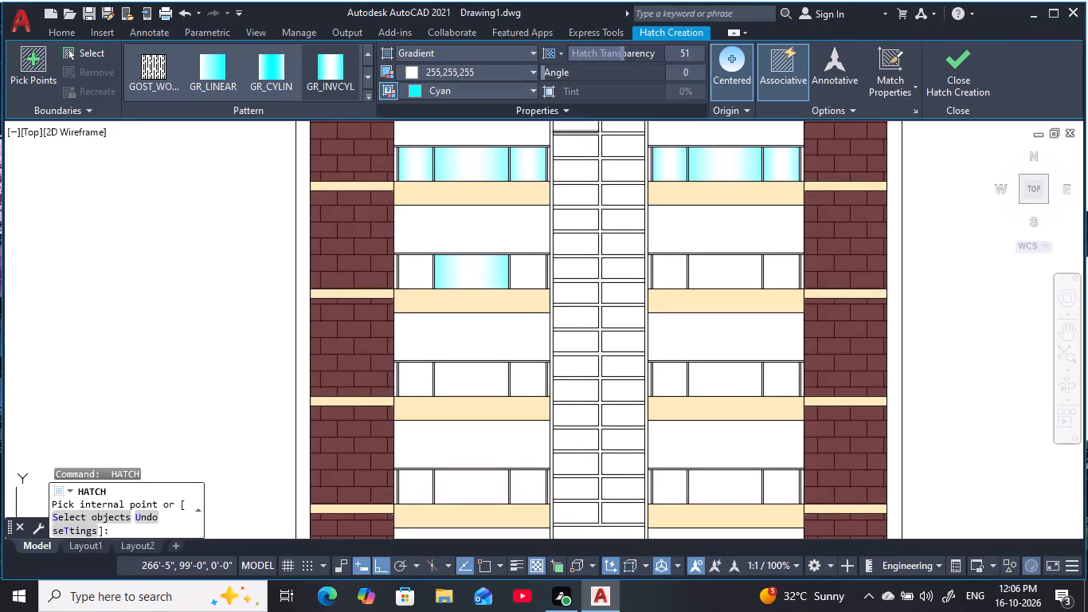
pyautogui.click(728, 267)
pyautogui.press('Escape')
pyautogui.press('Escape')
pyautogui.press('Escape')
pyautogui.press('Escape')
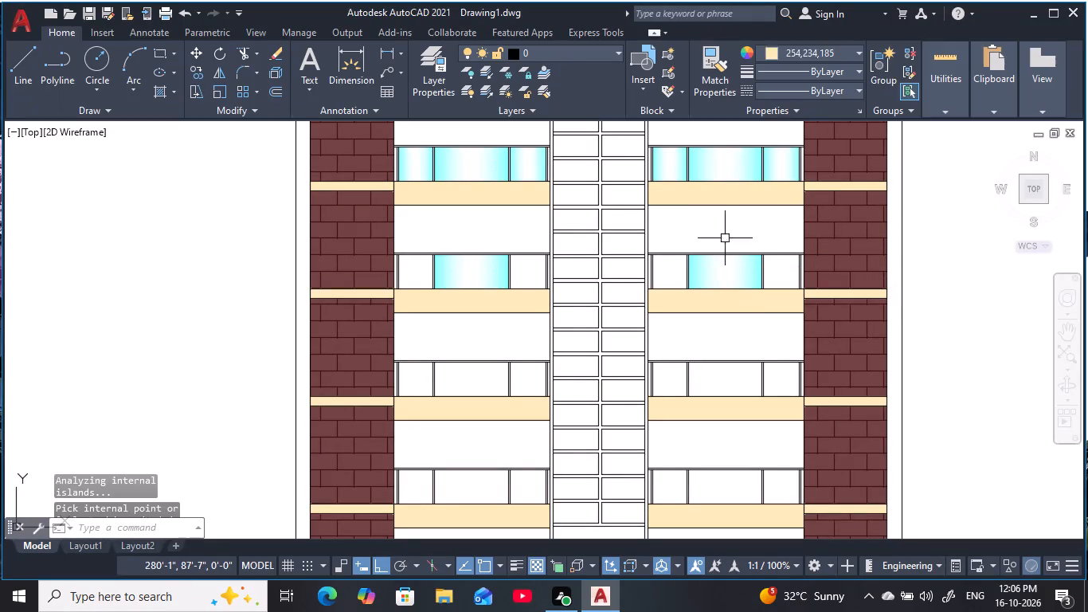
pyautogui.press('Escape')
pyautogui.press('Escape')
pyautogui.press('Escape')
# Hatch the outermost pane of the left inner bay's second railing with a separate white-cyan gradient.
pyautogui.press('space')
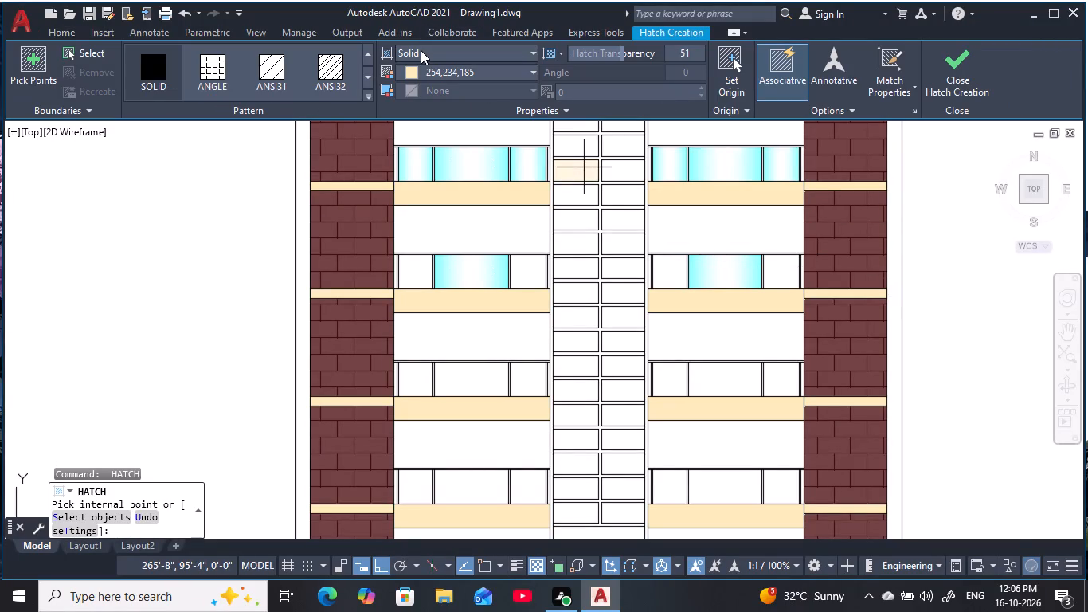
pyautogui.click(421, 50)
pyautogui.click(464, 53)
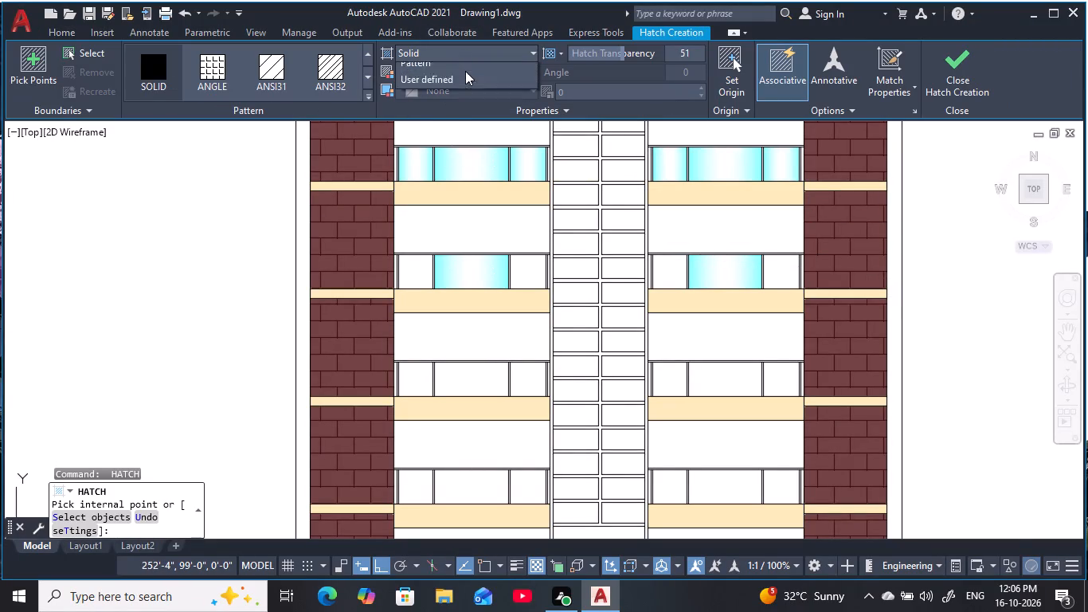
pyautogui.click(468, 93)
pyautogui.click(419, 273)
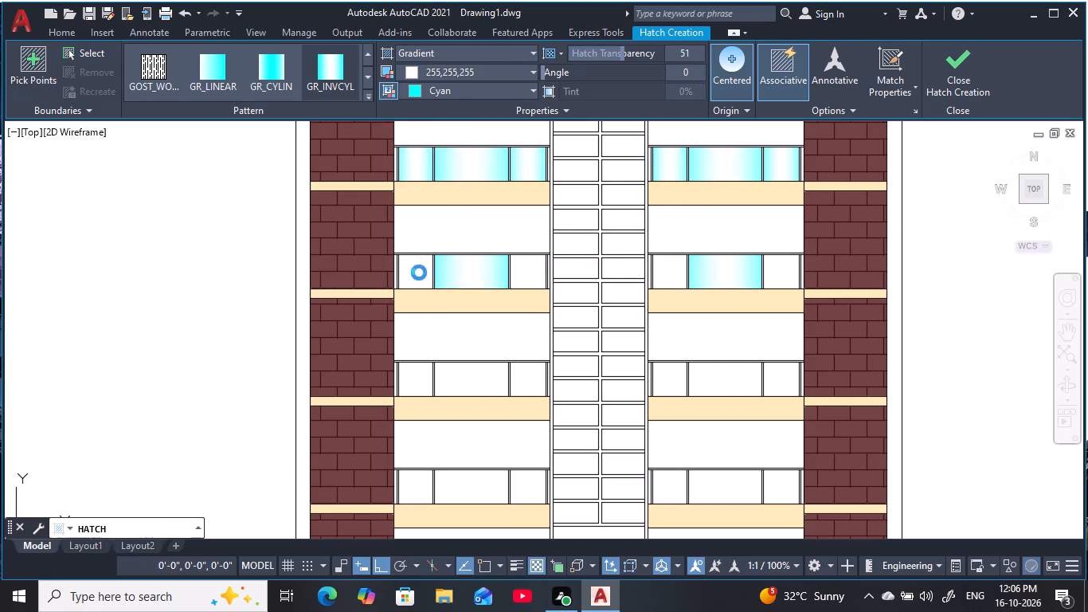
pyautogui.press('Escape')
pyautogui.press('Escape')
pyautogui.press('Escape')
pyautogui.press('Escape')
pyautogui.press('Escape')
pyautogui.press('Escape')
pyautogui.press('Escape')
pyautogui.press('Escape')
pyautogui.press('Escape')
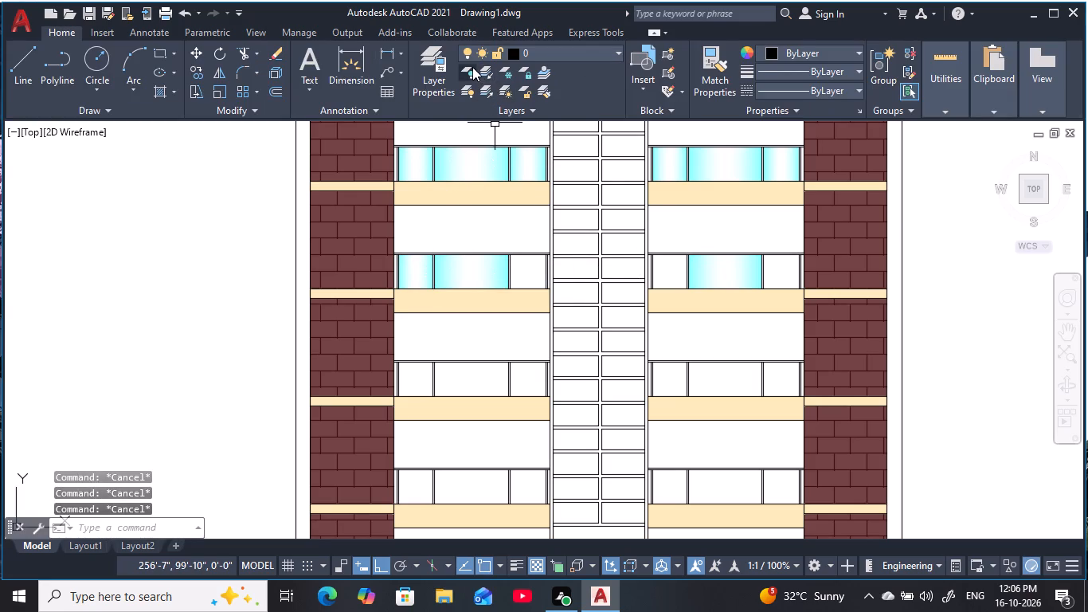
# Hatch the pane nearest the central bay in the left inner bay's second railing with a separate white-cyan gradient.
pyautogui.press('space')
pyautogui.click(452, 52)
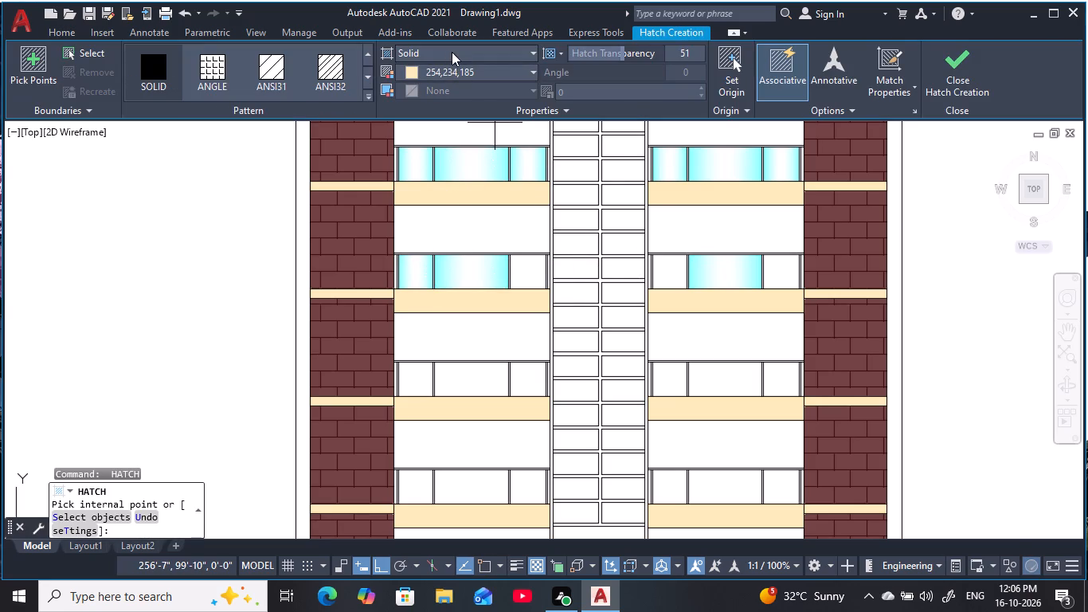
pyautogui.click(468, 53)
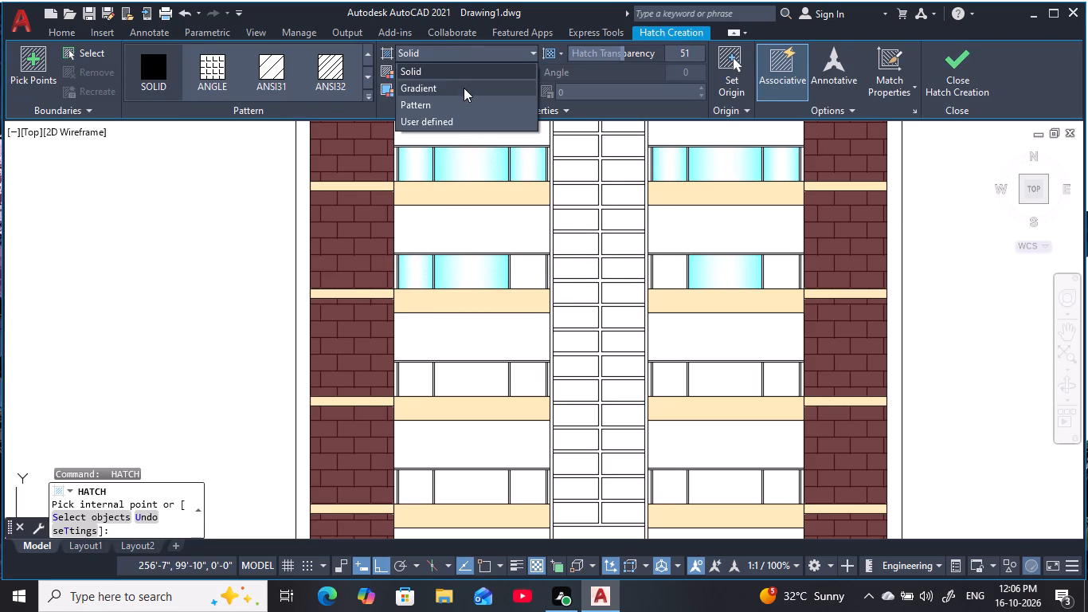
pyautogui.click(464, 88)
pyautogui.click(534, 269)
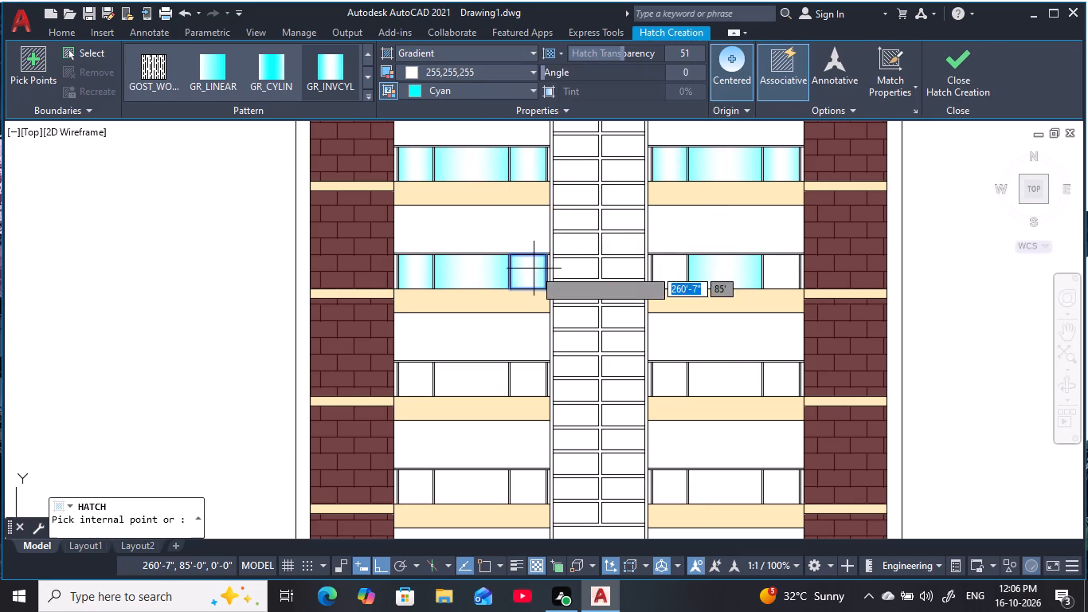
pyautogui.press('Escape')
pyautogui.press('Escape')
pyautogui.press('Escape')
pyautogui.press('Escape')
pyautogui.press('Escape')
pyautogui.press('Escape')
pyautogui.press('Escape')
# Hatch the outermost pane of the right inner bay's second railing with a separate white-cyan gradient.
pyautogui.press('space')
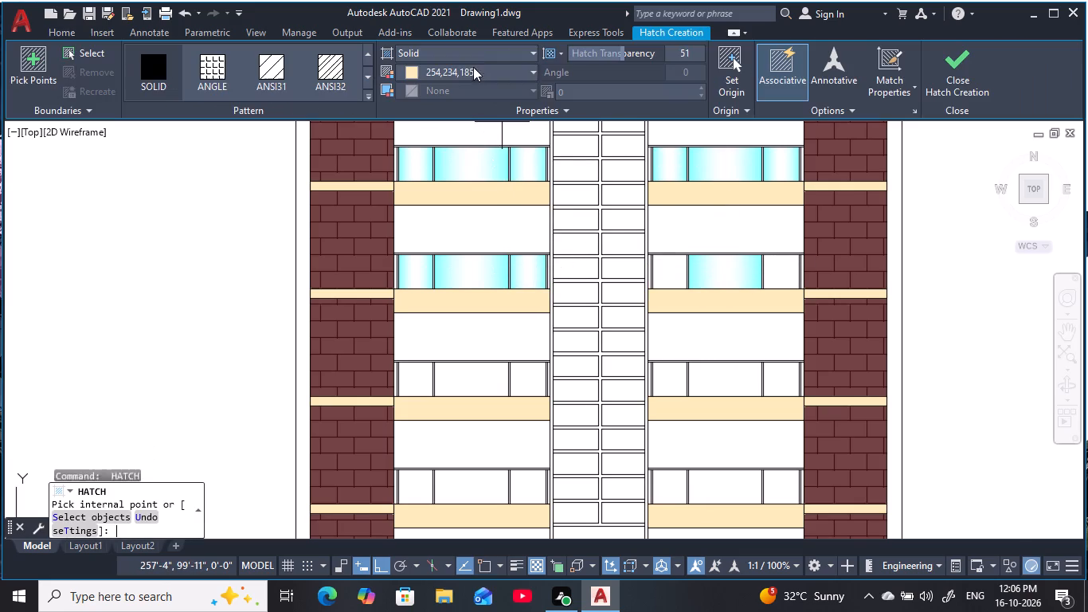
pyautogui.click(456, 59)
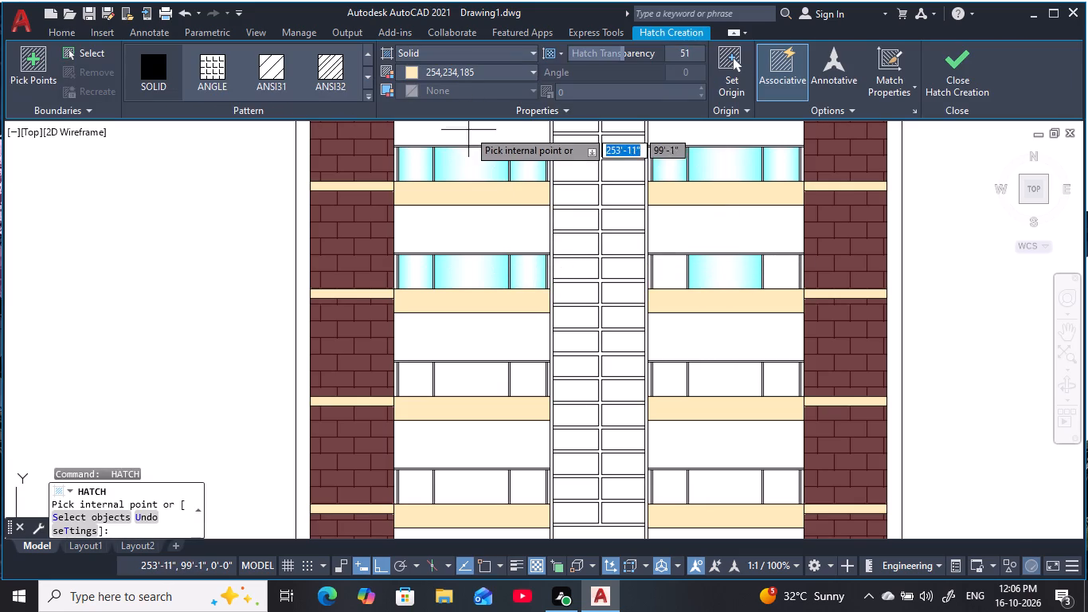
pyautogui.click(466, 51)
pyautogui.click(454, 92)
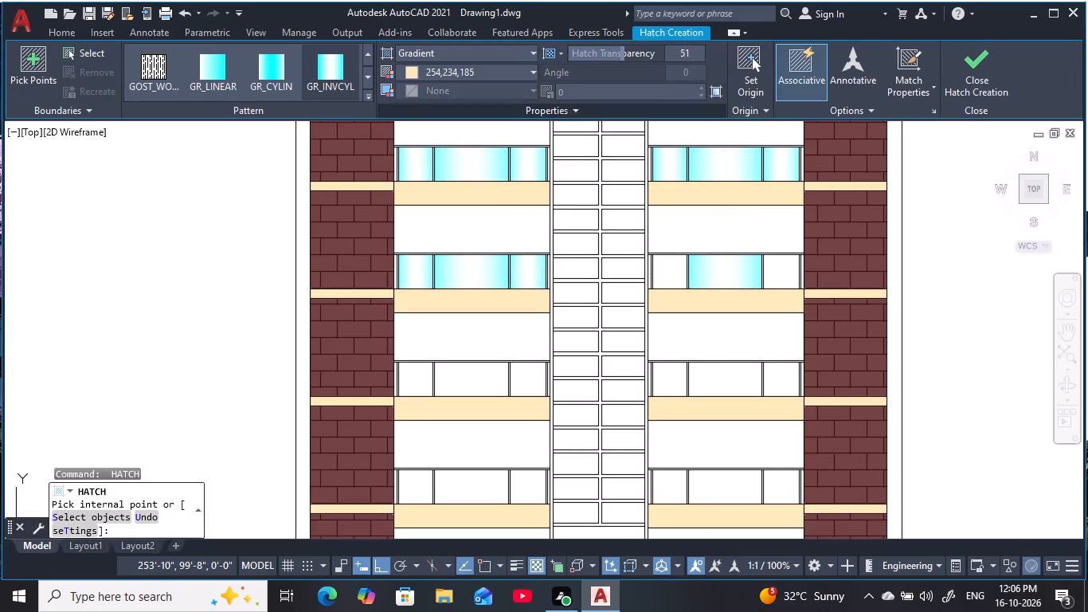
pyautogui.click(774, 273)
pyautogui.press('Escape')
pyautogui.press('Escape')
pyautogui.press('Escape')
pyautogui.press('Escape')
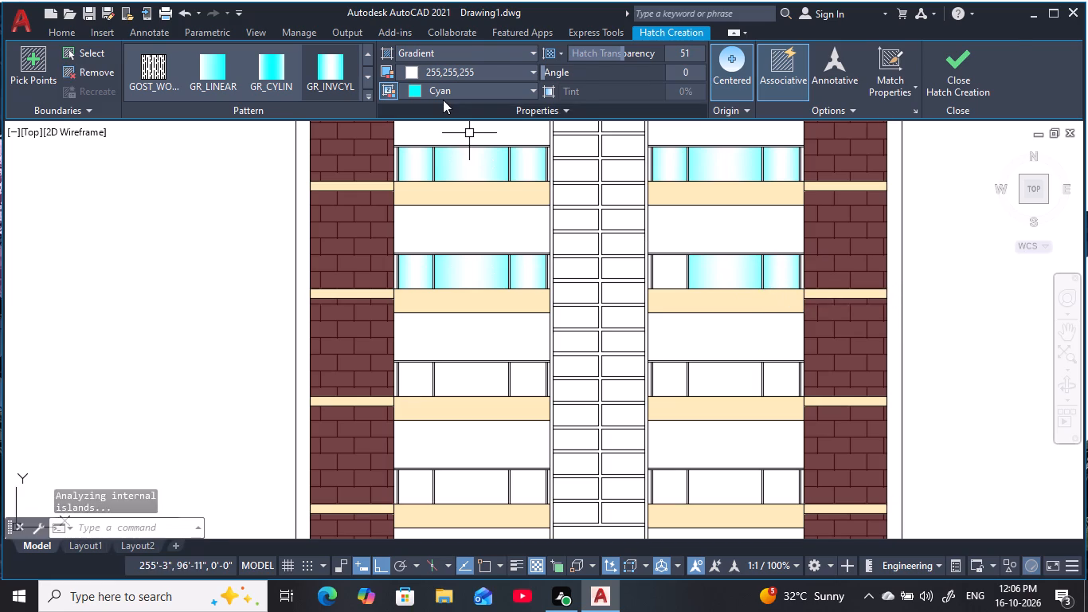
pyautogui.press('Escape')
pyautogui.press('Escape')
pyautogui.press('Escape')
pyautogui.press('Escape')
# Hatch the pane nearest the central bay in the right inner bay's second railing with a separate white-cyan gradient.
pyautogui.press('space')
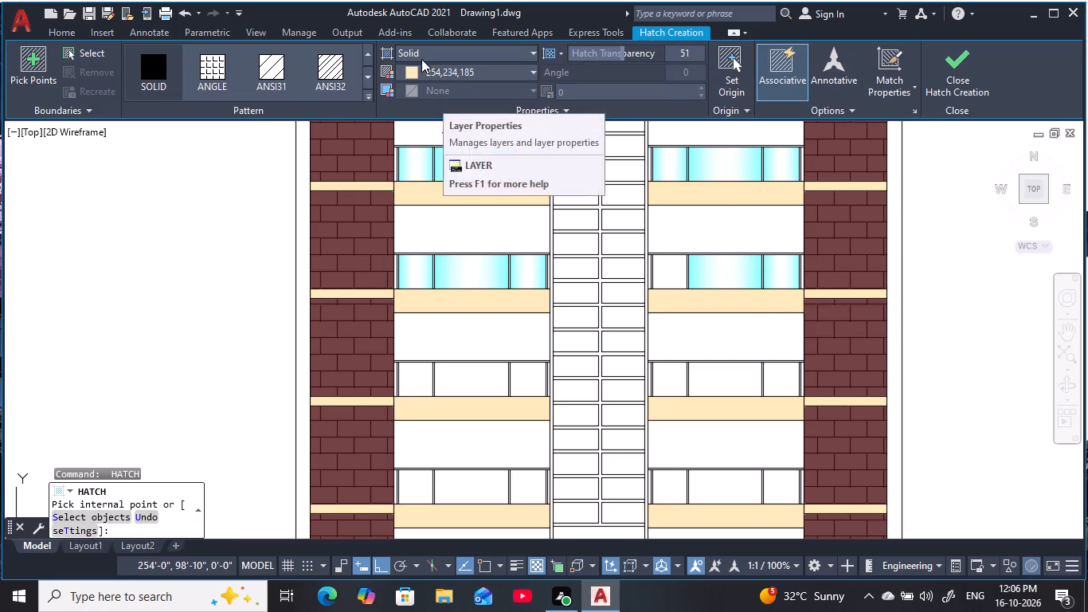
pyautogui.click(427, 57)
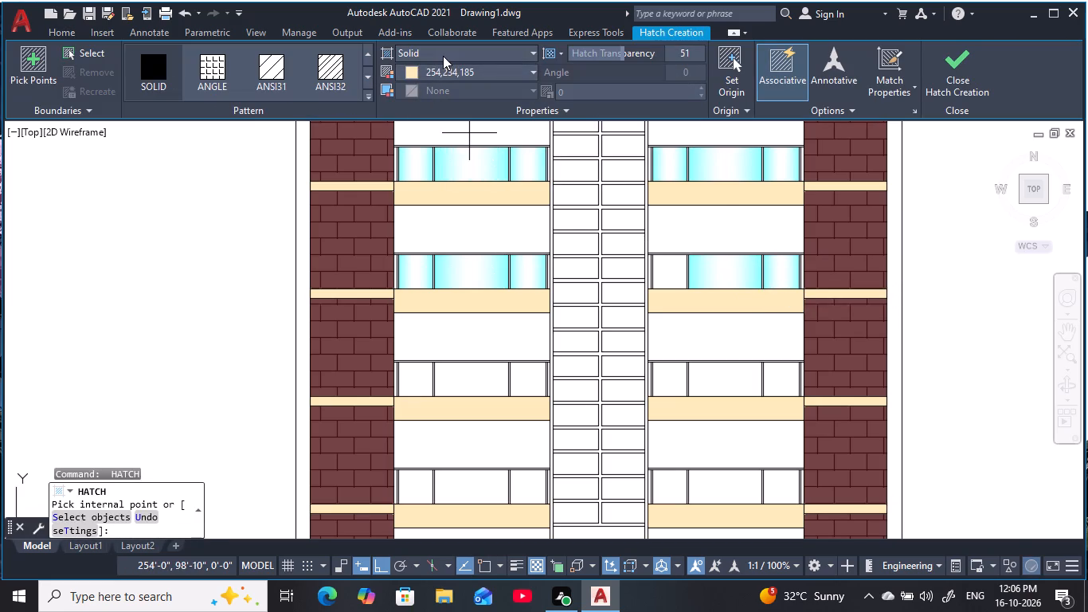
pyautogui.click(443, 56)
pyautogui.click(450, 92)
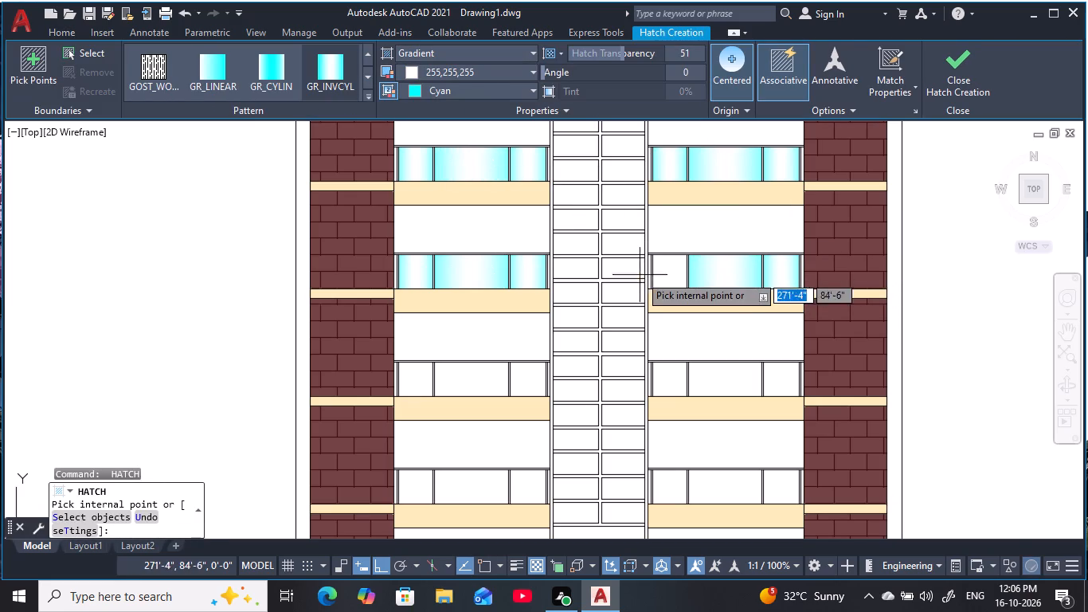
pyautogui.click(664, 277)
pyautogui.press('Escape')
pyautogui.press('Escape')
pyautogui.press('Escape')
pyautogui.press('Escape')
pyautogui.press('Escape')
pyautogui.press('Escape')
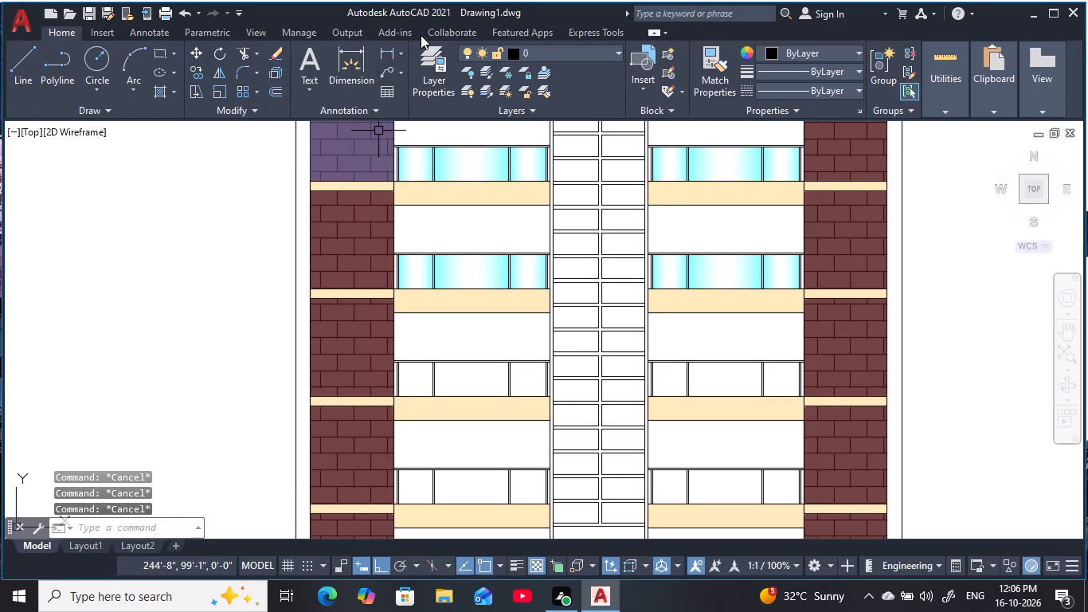
pyautogui.press('Escape')
pyautogui.press('Escape')
# Hatch the wide middle pane of the left inner bay's third railing with a separate white-cyan gradient.
pyautogui.press('space')
pyautogui.click(459, 58)
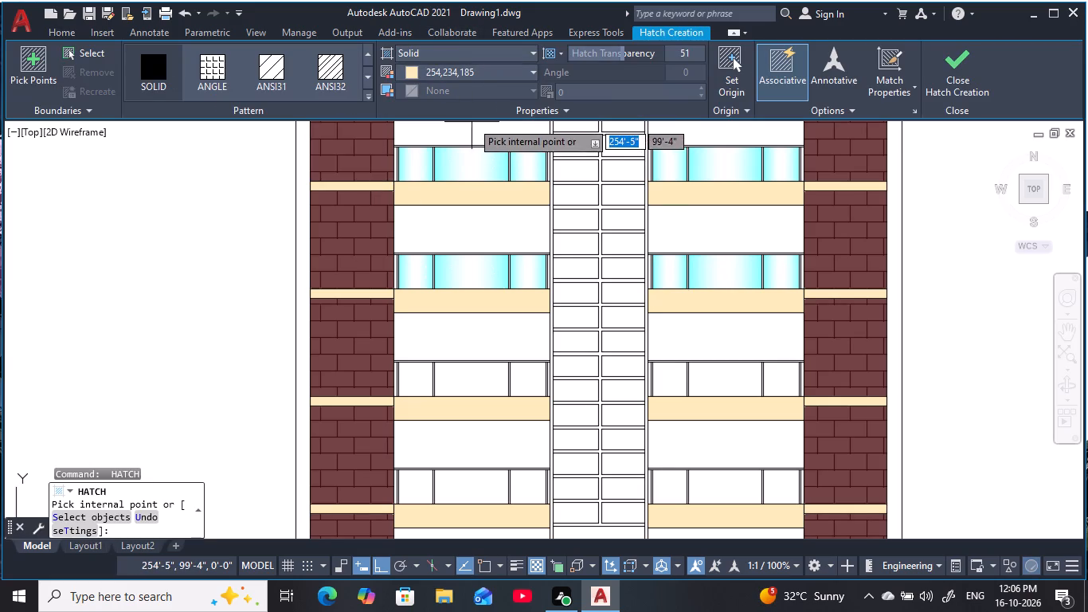
pyautogui.click(495, 55)
pyautogui.click(497, 92)
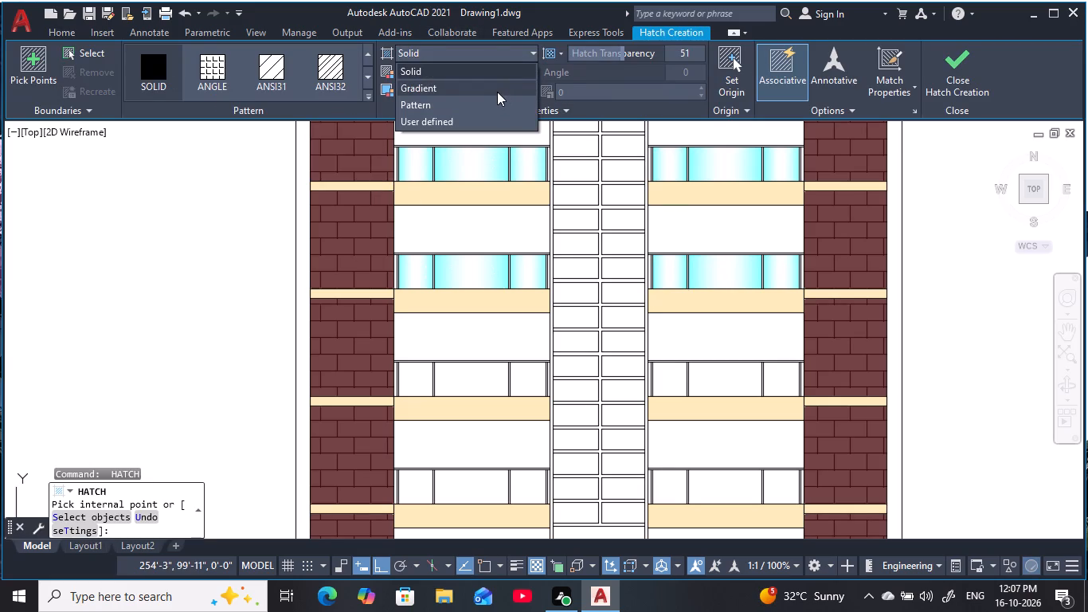
pyautogui.moveTo(547, 267); pyautogui.dragTo(572, 170, button='middle')
pyautogui.click(525, 274)
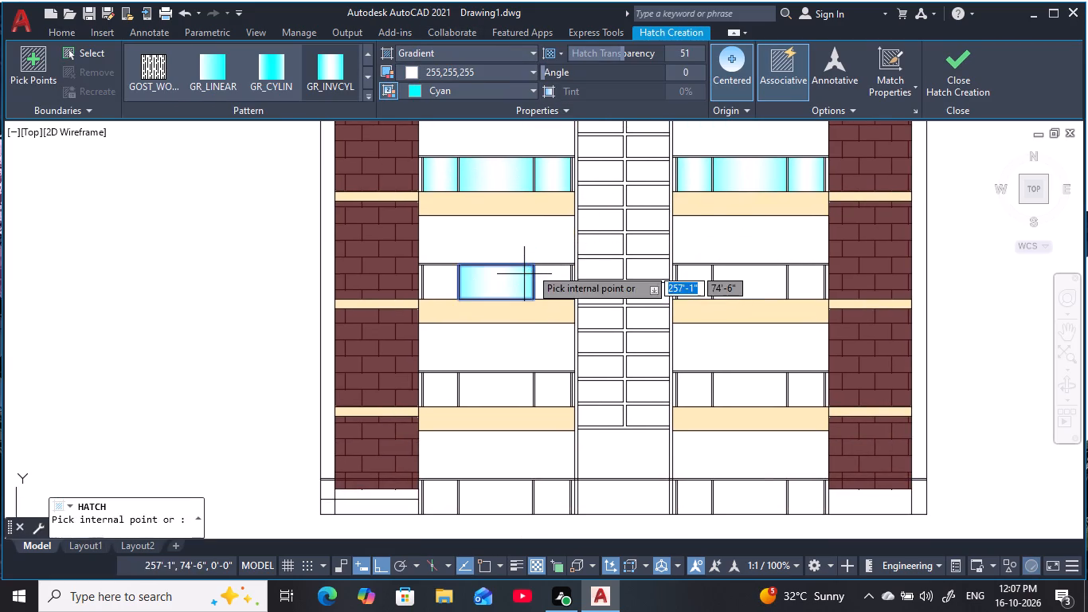
pyautogui.press('Escape')
pyautogui.press('Escape')
pyautogui.press('Escape')
pyautogui.press('Escape')
pyautogui.press('Escape')
pyautogui.press('Escape')
pyautogui.press('Escape')
# Hatch the wide middle pane of the right inner bay's third railing with a separate white-cyan gradient.
pyautogui.press('space')
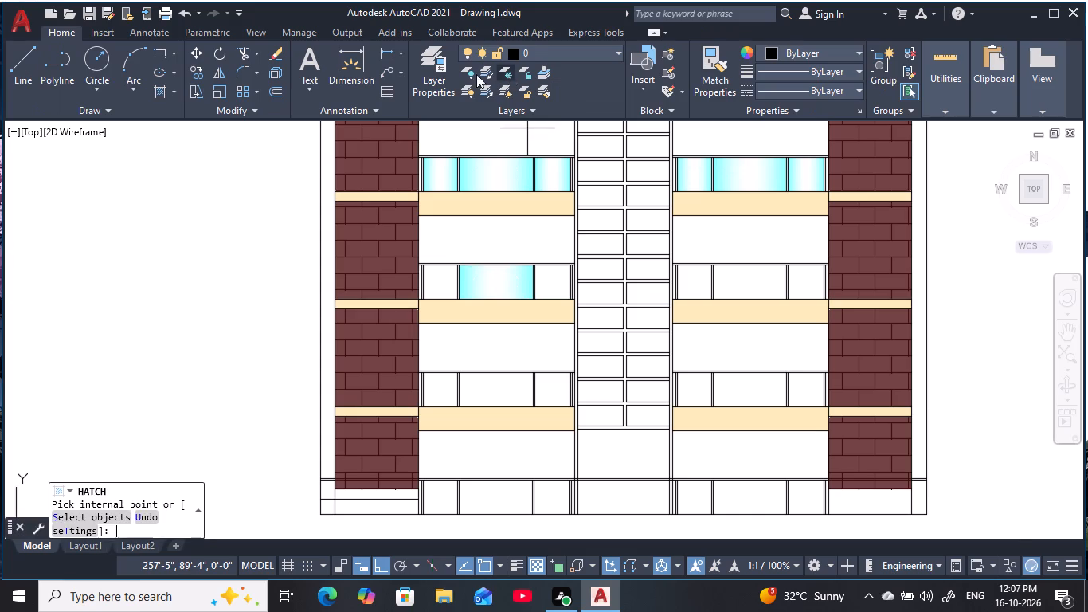
pyautogui.click(483, 53)
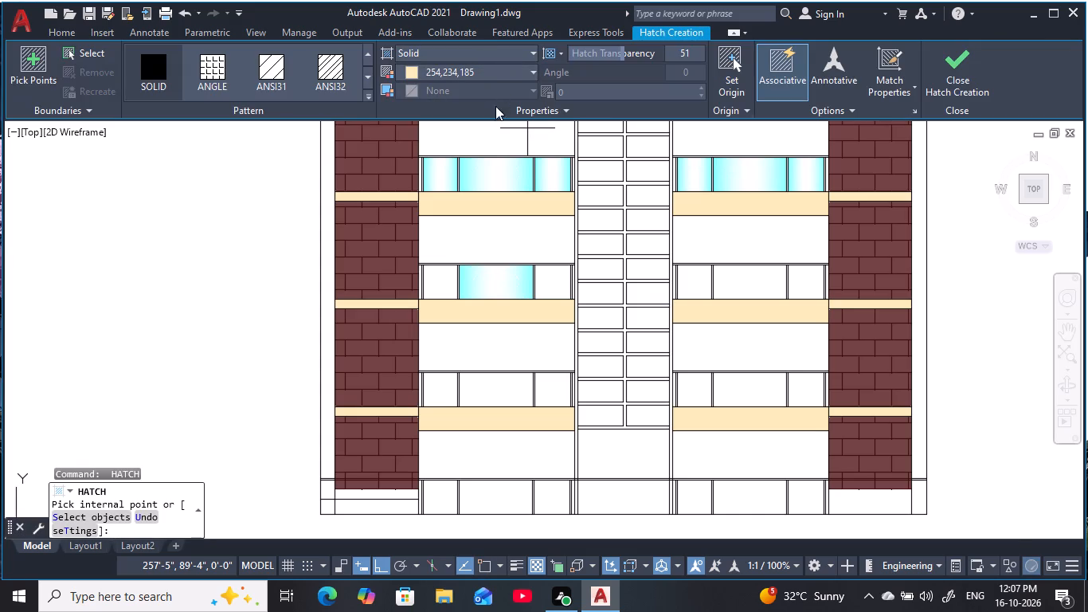
pyautogui.click(488, 49)
pyautogui.click(483, 92)
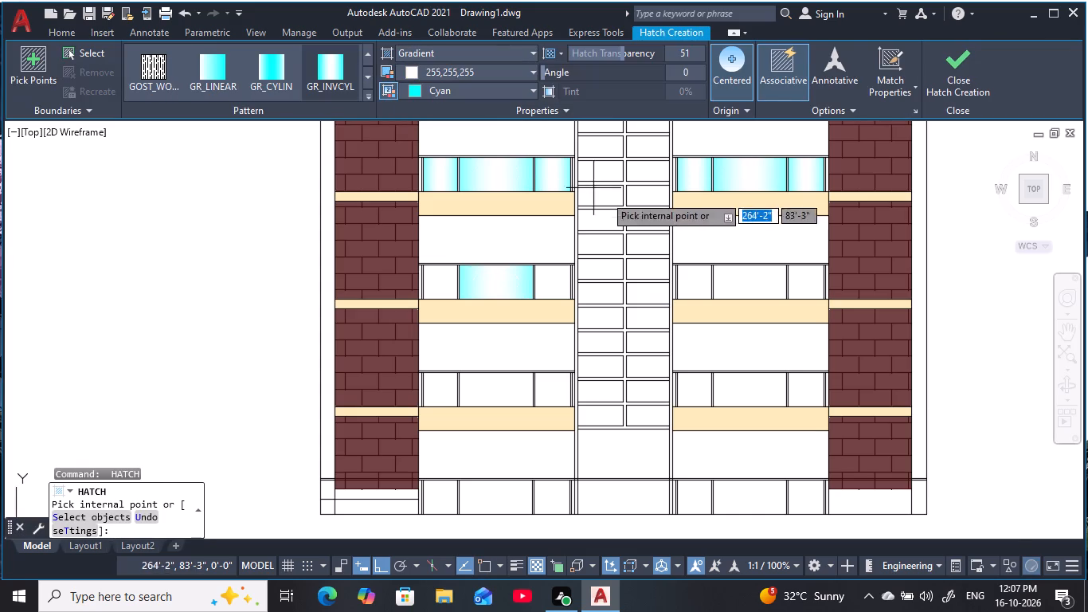
pyautogui.click(734, 273)
pyautogui.press('Escape')
pyautogui.press('Escape')
pyautogui.press('Escape')
pyautogui.press('Escape')
pyautogui.press('Escape')
pyautogui.press('Escape')
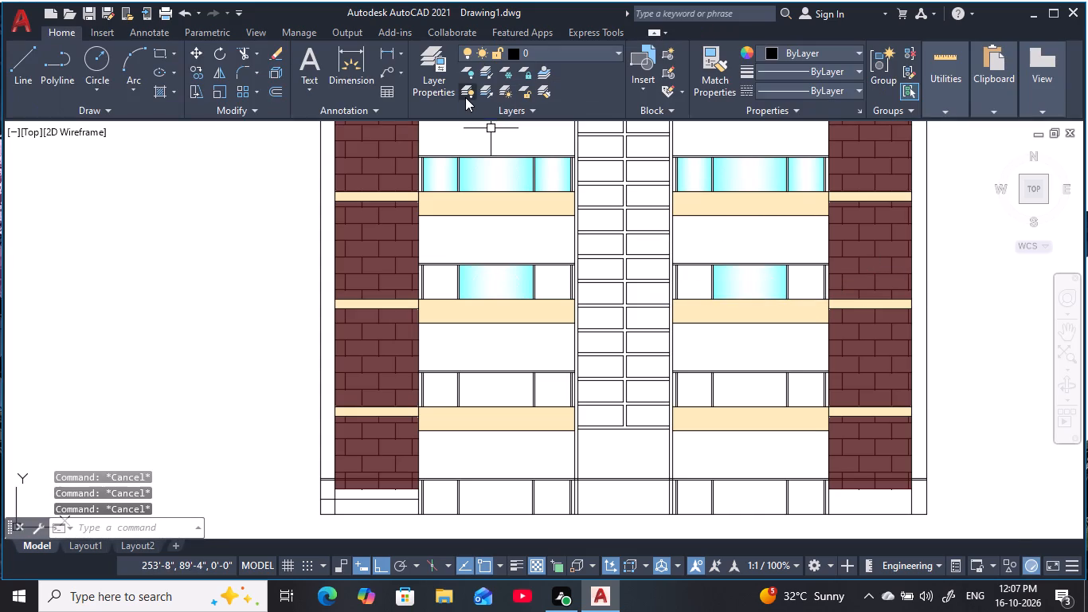
pyautogui.press('Escape')
pyautogui.press('Escape')
# Hatch the outermost pane of the left inner bay's third railing with a separate white-cyan gradient.
pyautogui.press('space')
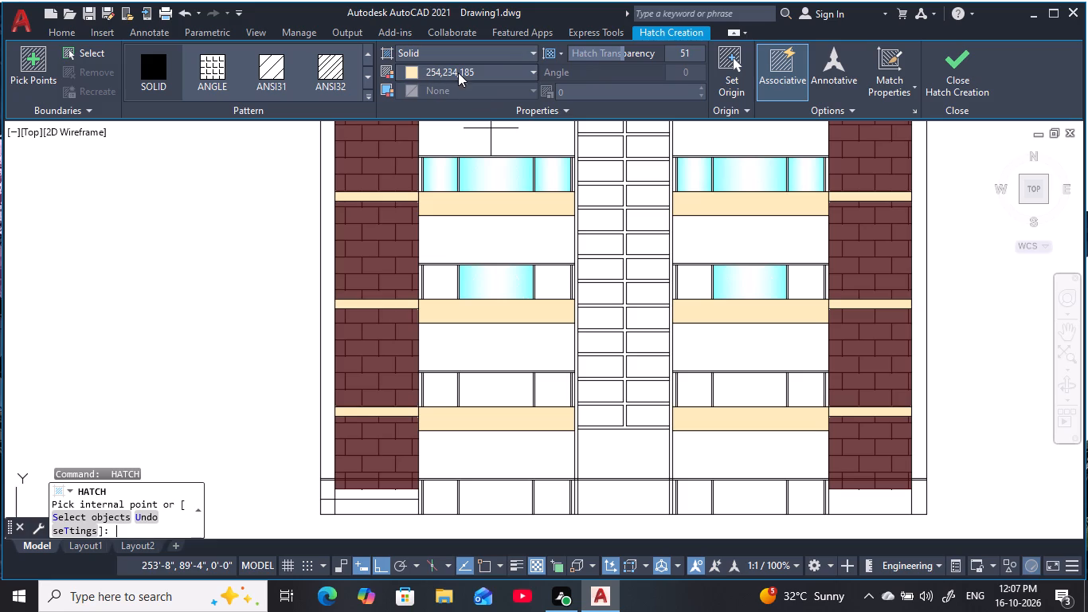
pyautogui.click(477, 56)
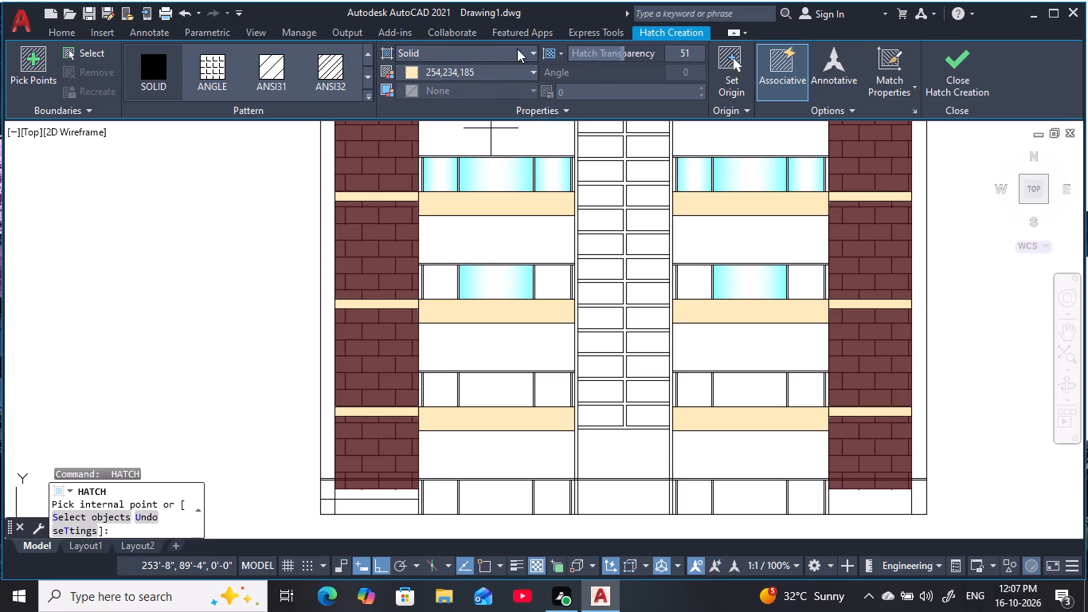
pyautogui.click(527, 49)
pyautogui.click(479, 88)
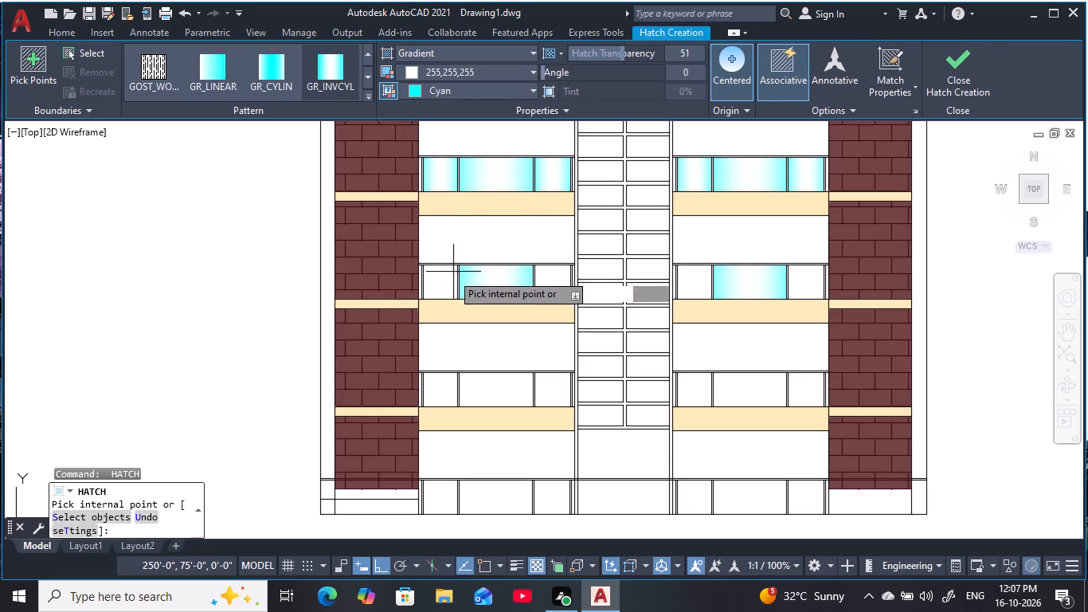
pyautogui.click(444, 283)
pyautogui.press('Escape')
pyautogui.press('Escape')
pyautogui.press('Escape')
pyautogui.press('Escape')
pyautogui.press('Escape')
pyautogui.press('Escape')
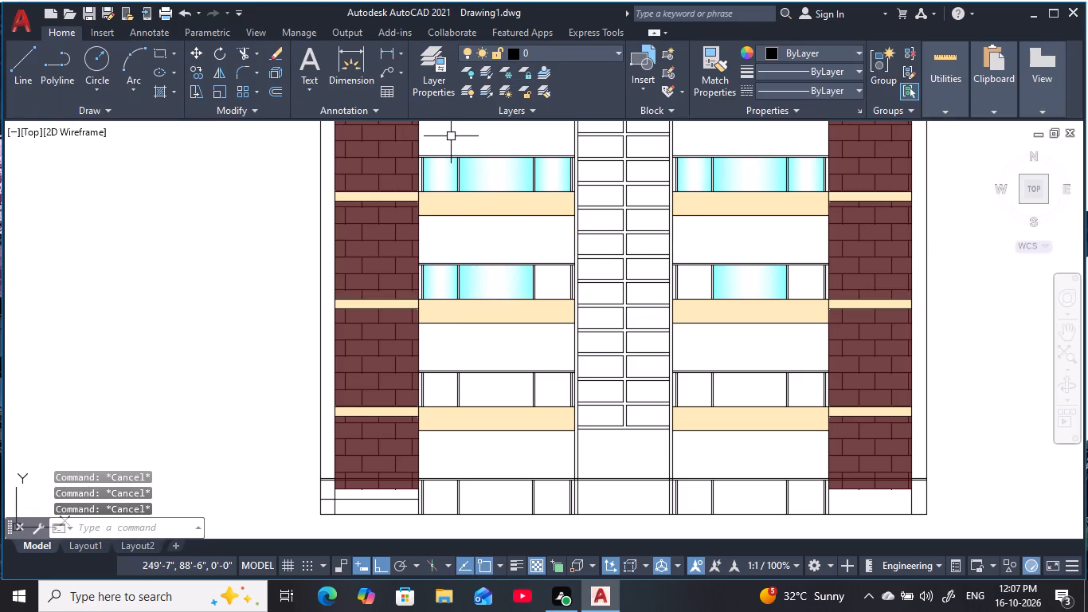
# Hatch both narrow side panes of the right inner bay's third railing together in one white-cyan gradient.
pyautogui.press('space')
pyautogui.click(477, 53)
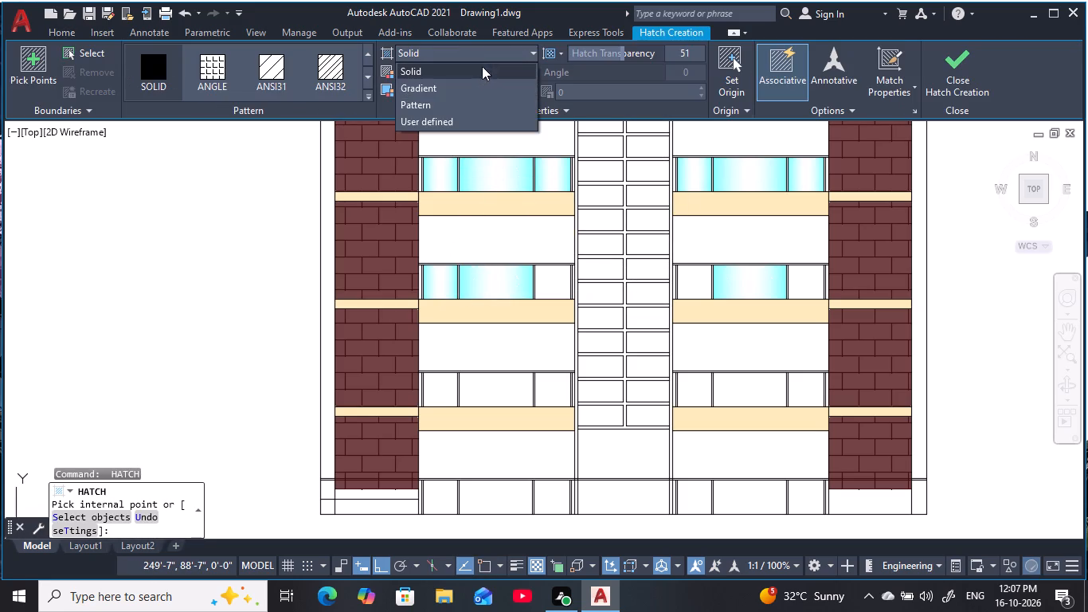
pyautogui.click(476, 92)
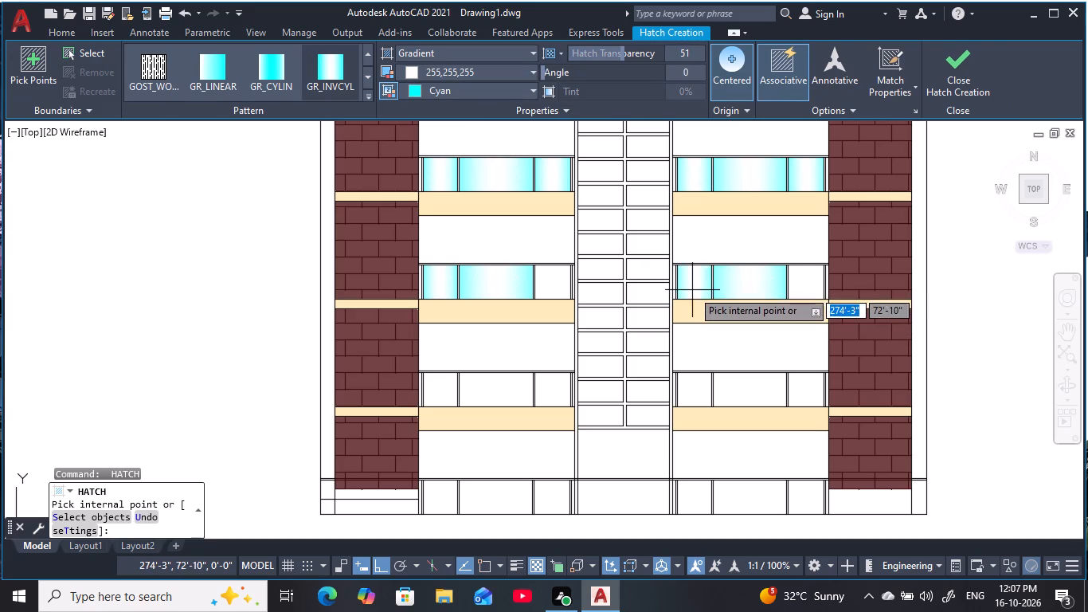
pyautogui.click(692, 290)
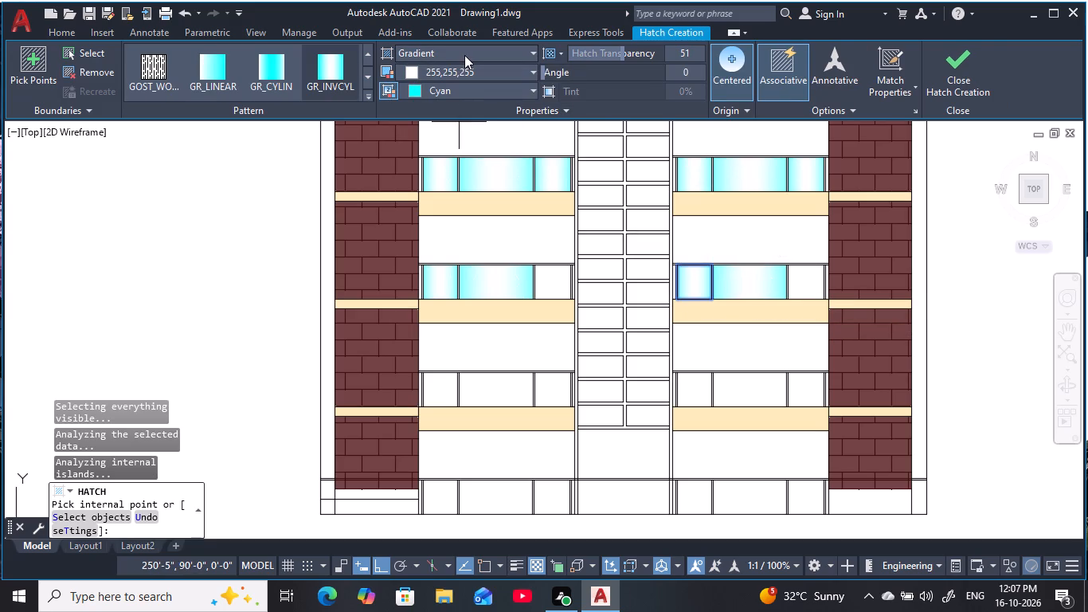
pyautogui.click(464, 55)
pyautogui.click(452, 88)
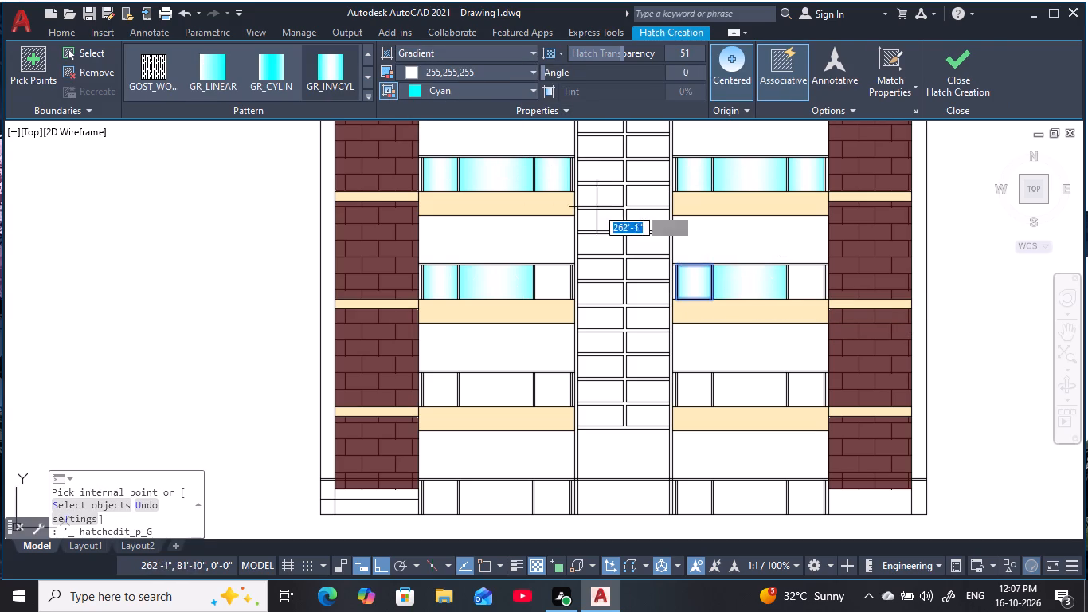
pyautogui.click(804, 286)
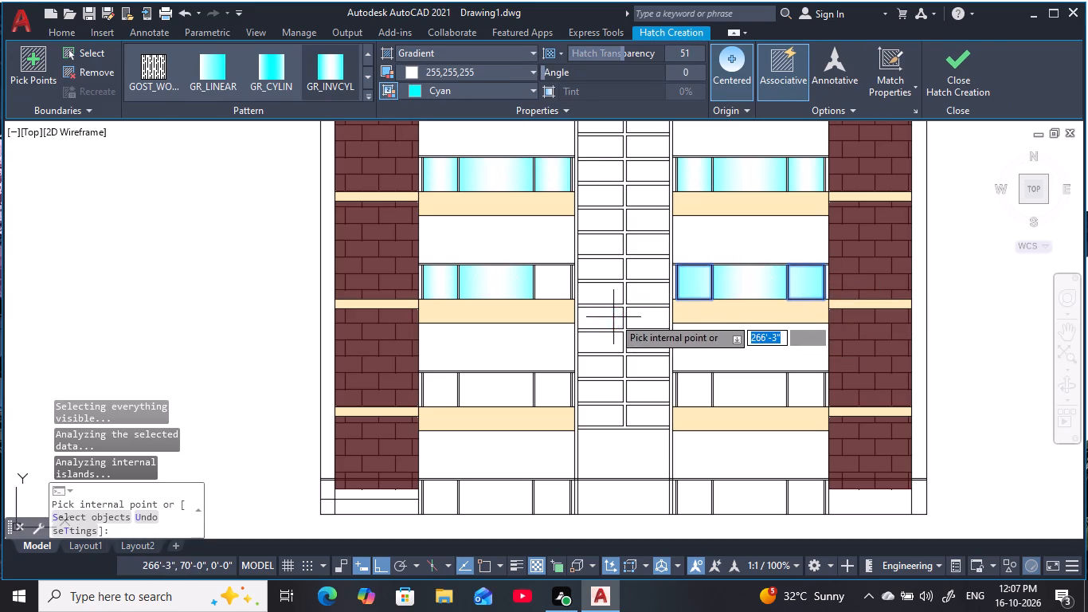
pyautogui.press('Escape')
pyautogui.press('Escape')
pyautogui.press('Escape')
pyautogui.press('Escape')
pyautogui.press('Escape')
pyautogui.press('Escape')
# Hatch the pane nearest the central bay in the left inner bay's third railing with a separate white-cyan gradient.
pyautogui.press('space')
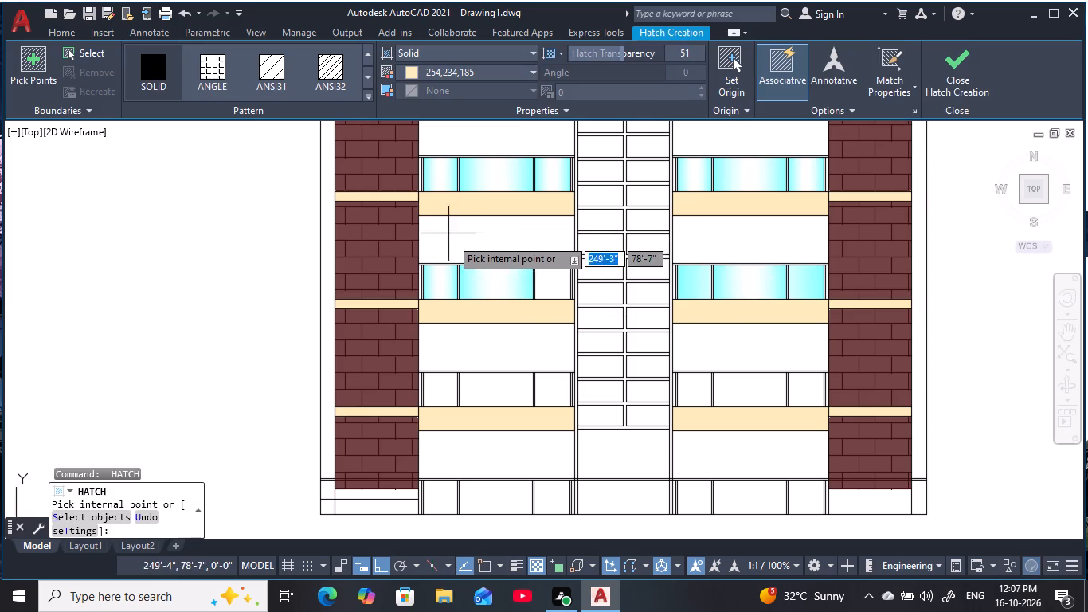
pyautogui.click(486, 47)
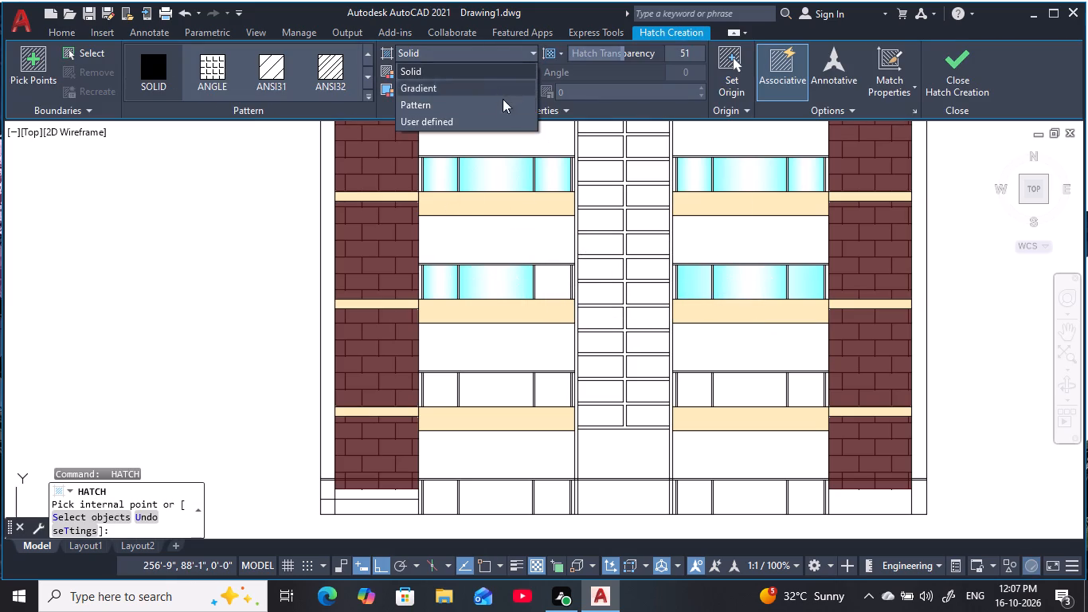
pyautogui.click(448, 91)
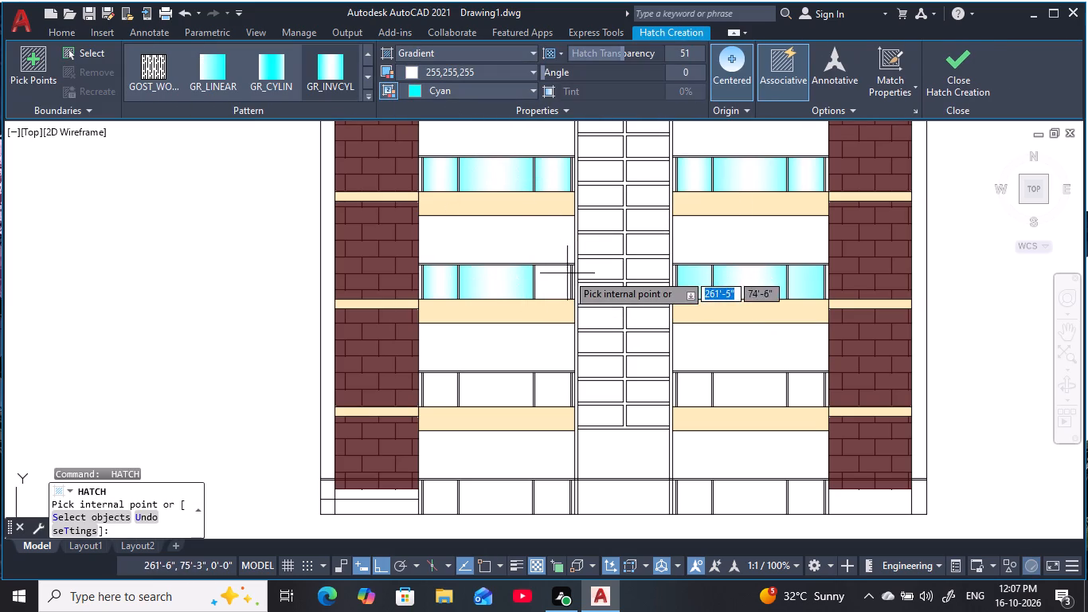
pyautogui.click(561, 280)
pyautogui.press('Escape')
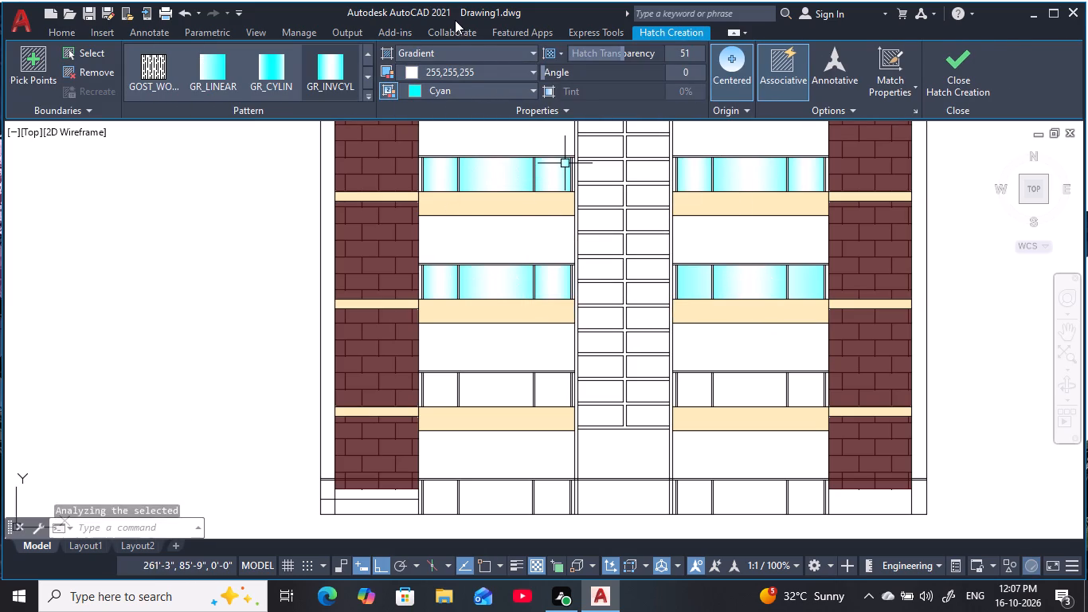
pyautogui.press('Escape')
pyautogui.press('Escape')
pyautogui.press('Escape')
pyautogui.press('Escape')
# Hatch the wide middle pane of the left inner bay's fourth railing with a separate white-cyan gradient.
pyautogui.press('space')
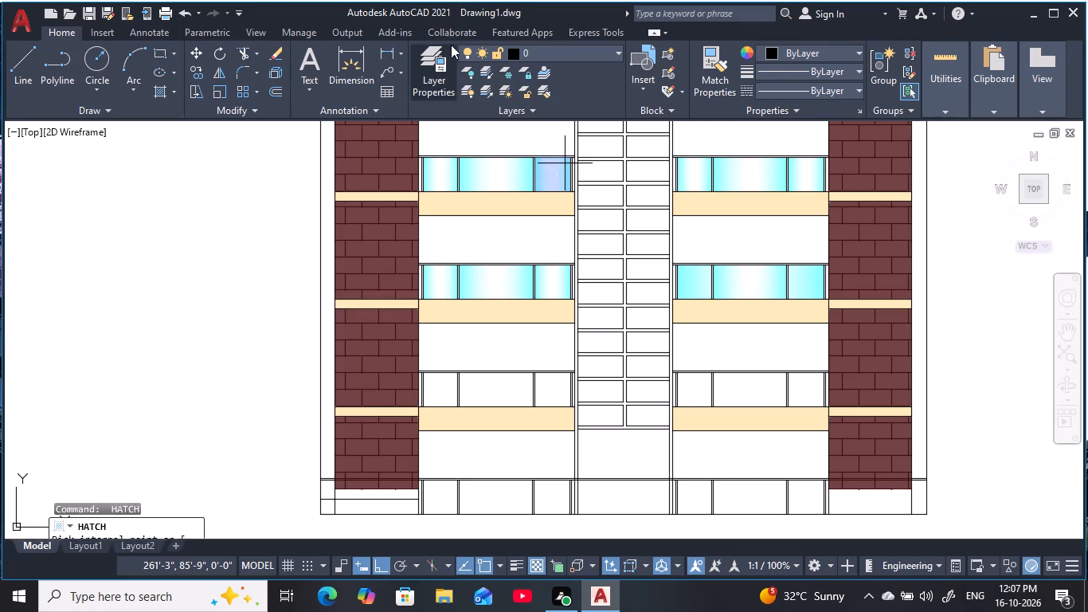
pyautogui.click(472, 55)
pyautogui.click(475, 53)
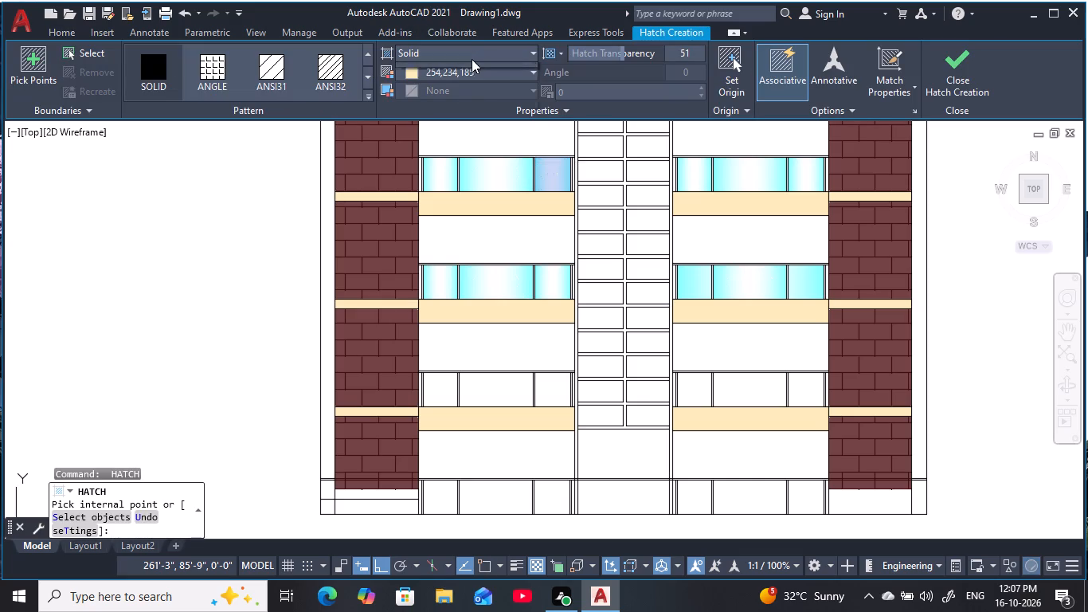
pyautogui.click(460, 88)
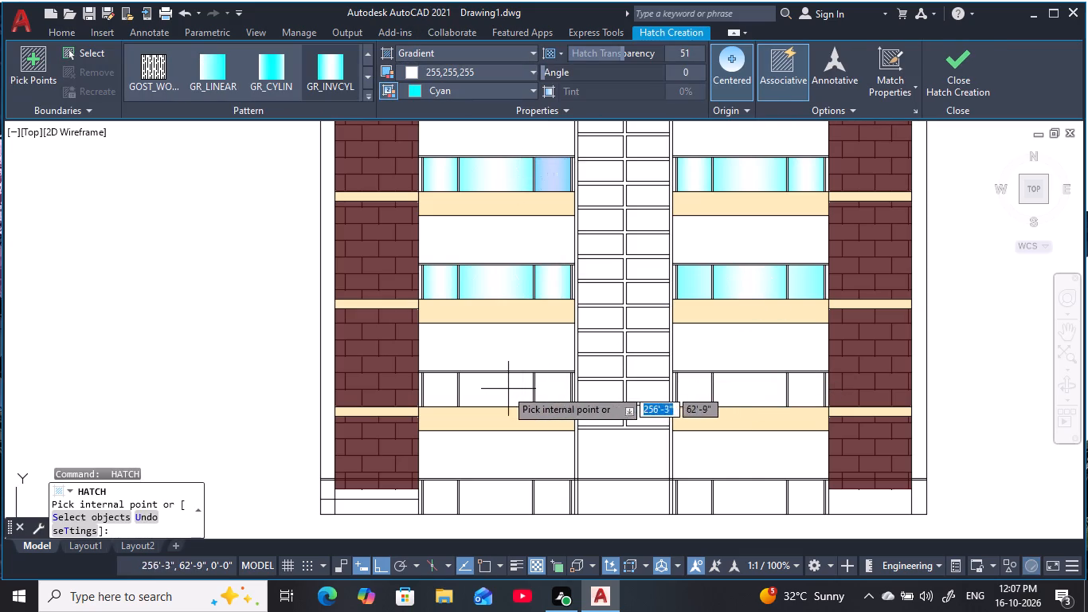
pyautogui.click(505, 388)
pyautogui.press('Escape')
pyautogui.press('Escape')
pyautogui.press('Escape')
pyautogui.press('Escape')
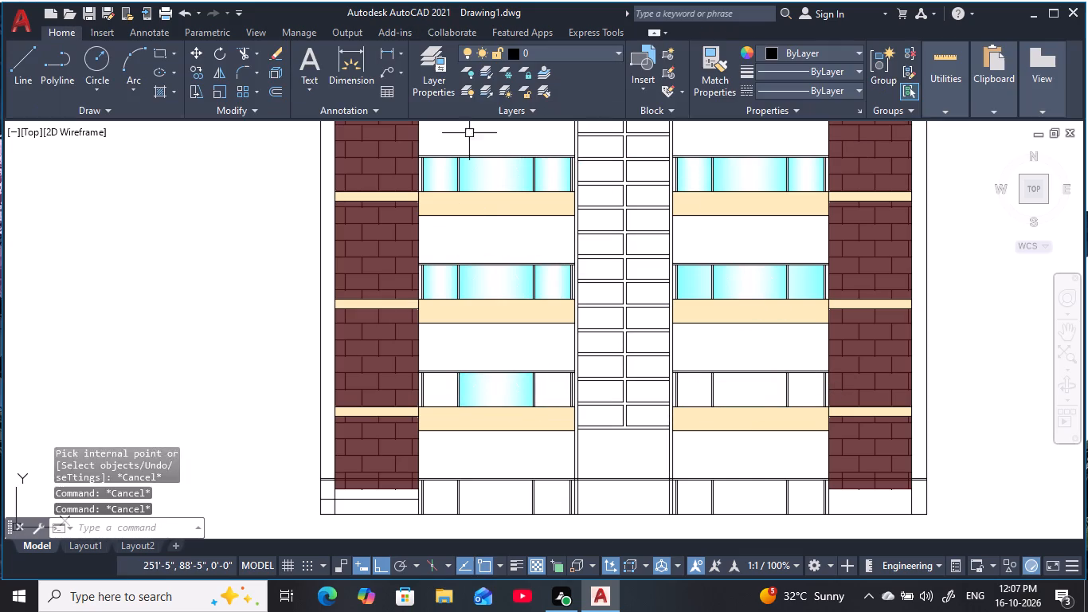
pyautogui.press('Escape')
pyautogui.press('Escape')
pyautogui.press('Escape')
# Hatch the wide middle pane of the right inner bay's fourth railing with a separate white-cyan gradient.
pyautogui.press('space')
pyautogui.click(510, 52)
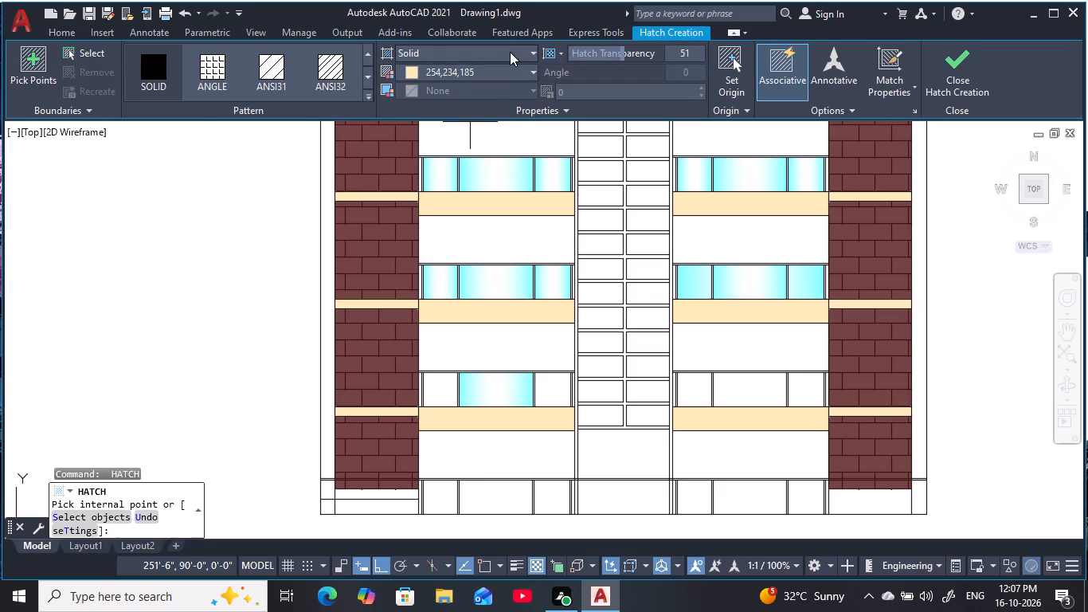
pyautogui.click(488, 50)
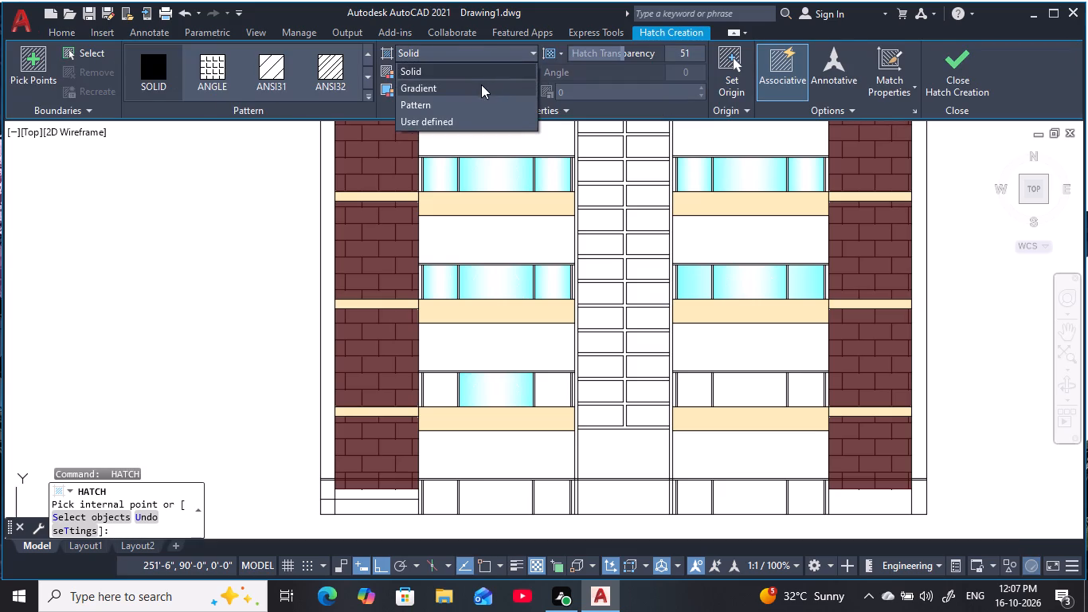
pyautogui.click(481, 84)
pyautogui.click(741, 397)
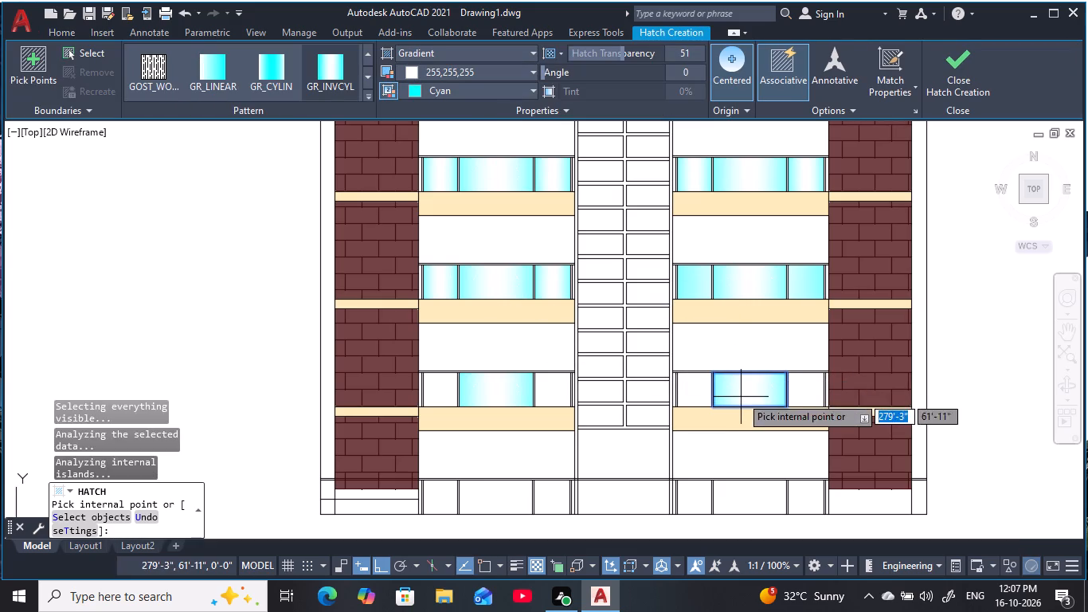
pyautogui.press('Escape')
pyautogui.press('Escape')
pyautogui.press('Escape')
pyautogui.press('Escape')
pyautogui.press('Escape')
pyautogui.press('Escape')
# Hatch the outermost pane of the left inner bay's fourth railing with a separate white-cyan gradient.
pyautogui.press('space')
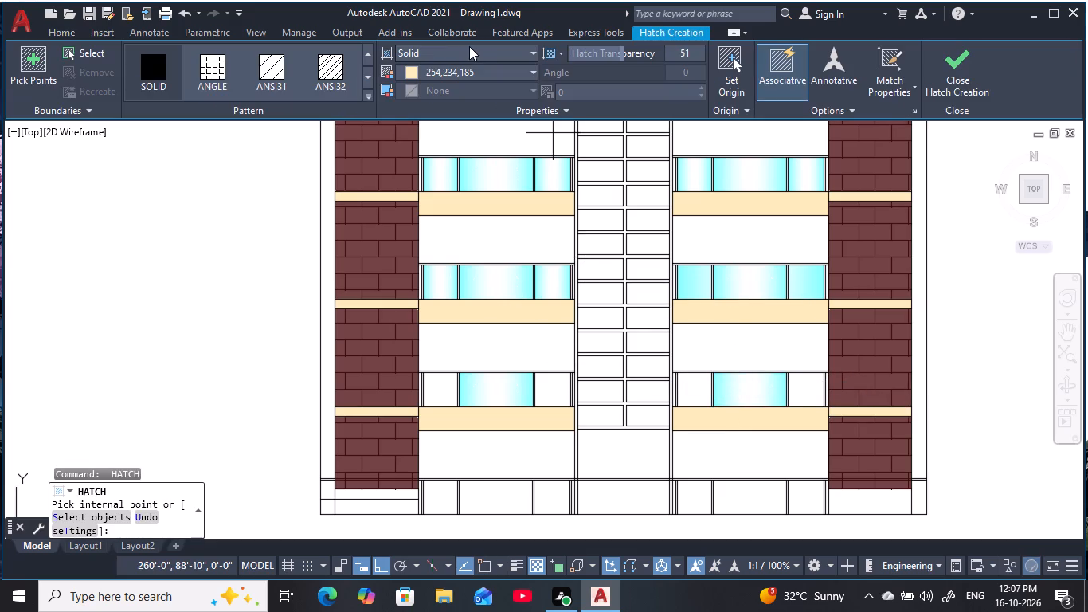
pyautogui.click(469, 46)
pyautogui.click(469, 55)
pyautogui.click(467, 85)
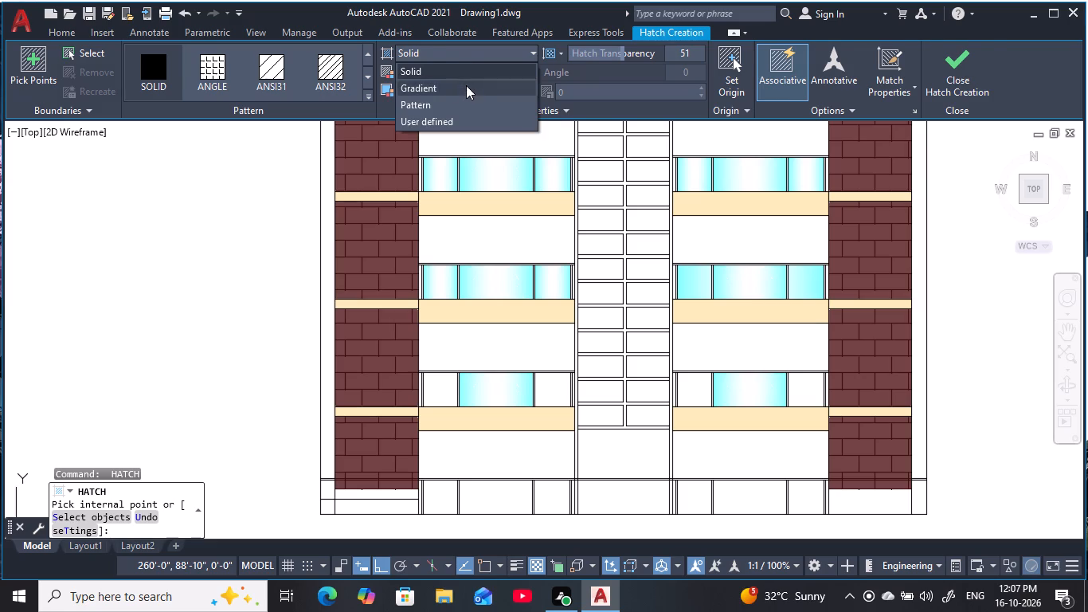
pyautogui.click(444, 375)
pyautogui.press('Escape')
pyautogui.press('Escape')
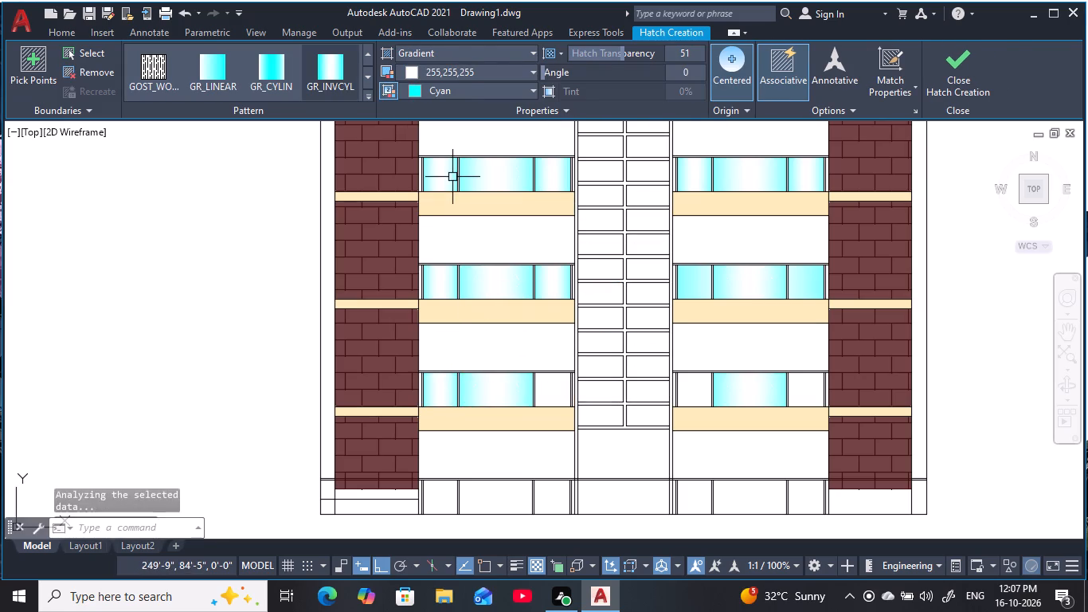
pyautogui.press('Escape')
pyautogui.press('Escape')
pyautogui.press('Escape')
# Hatch the pane nearest the central bay in the left inner bay's fourth railing with a separate white-cyan gradient.
pyautogui.press('space')
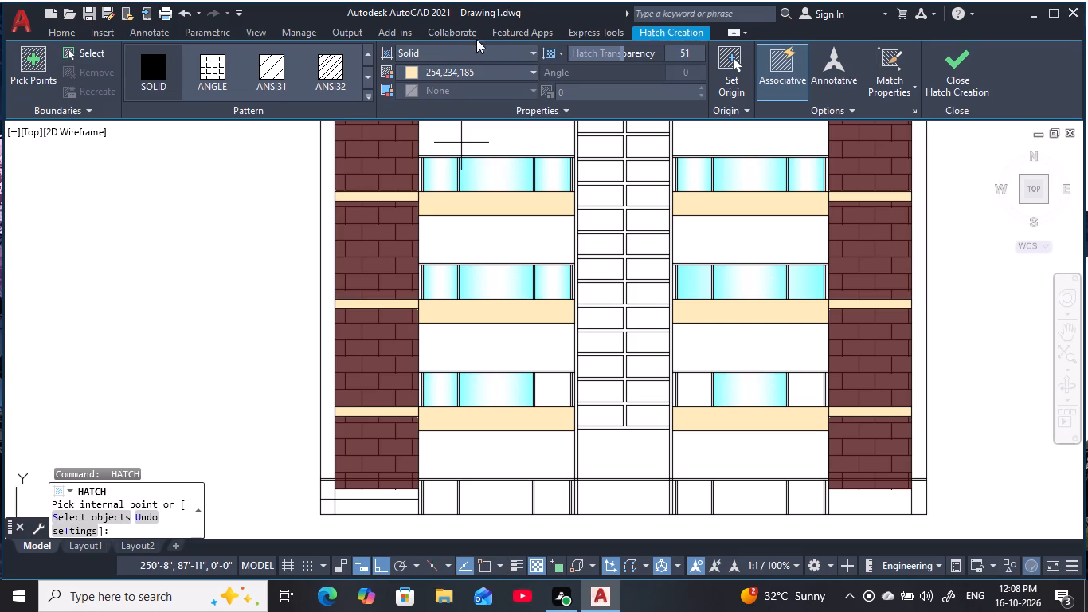
pyautogui.click(536, 49)
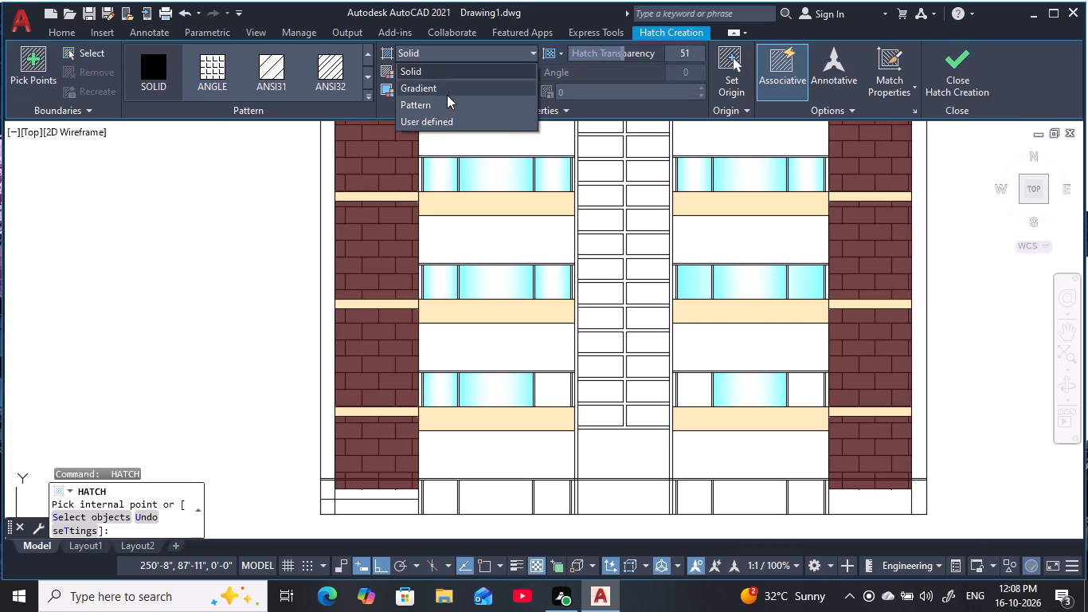
pyautogui.click(447, 95)
pyautogui.click(562, 397)
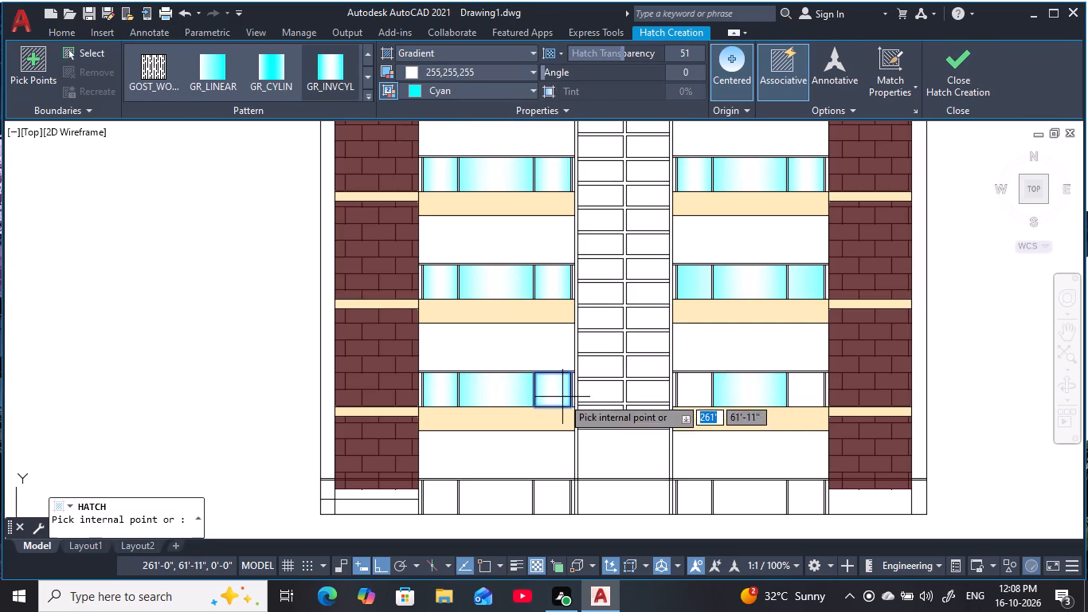
pyautogui.press('Escape')
pyautogui.press('Escape')
pyautogui.press('Escape')
pyautogui.press('Escape')
# Hatch the outermost pane of the right inner bay's fourth railing with a separate white-cyan gradient.
pyautogui.press('space')
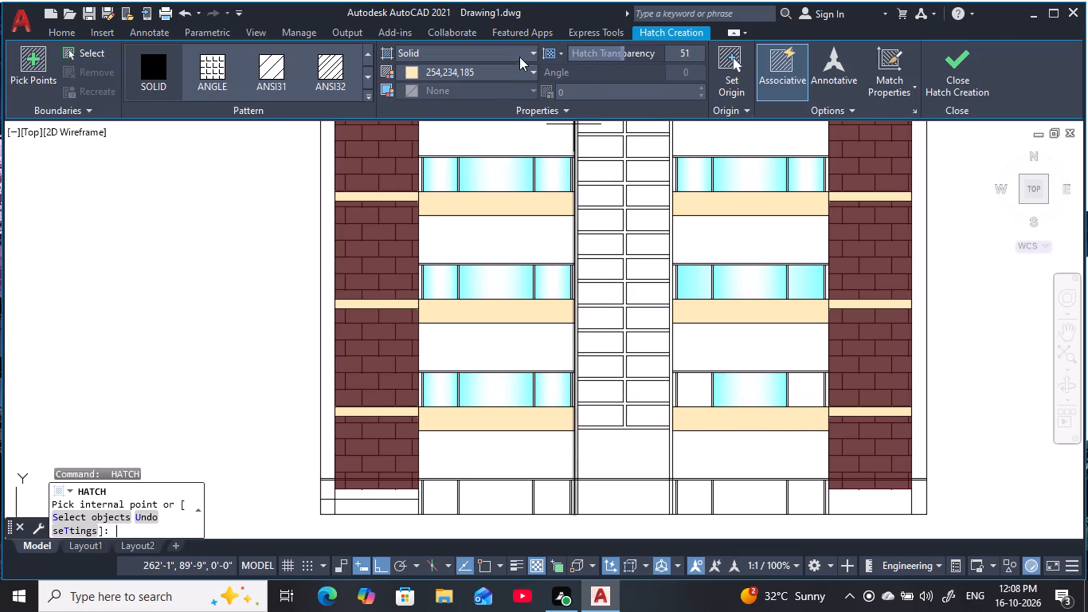
pyautogui.click(507, 56)
pyautogui.click(522, 53)
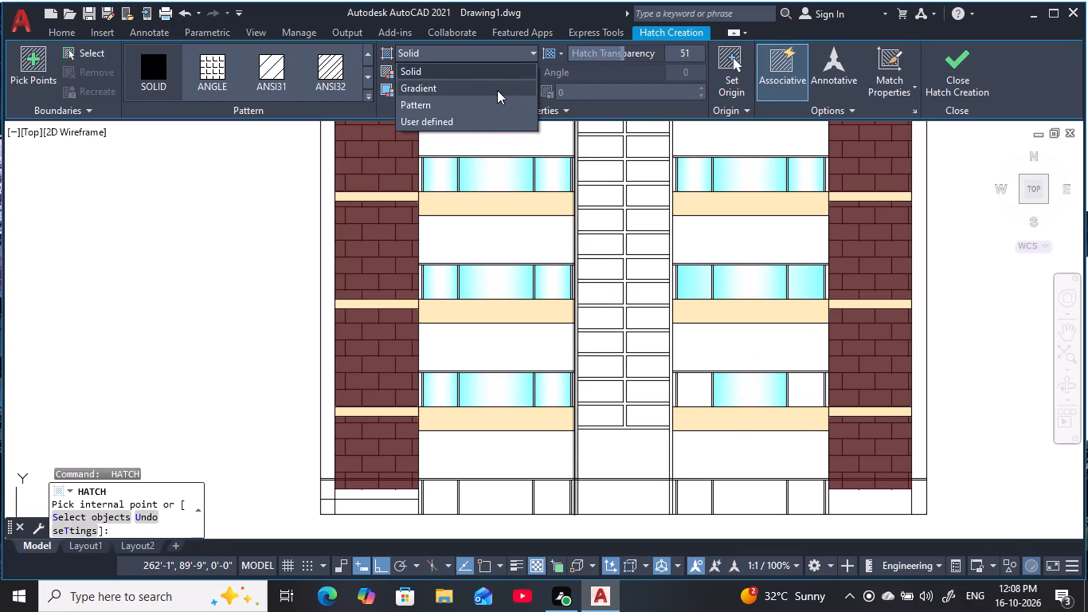
pyautogui.click(497, 90)
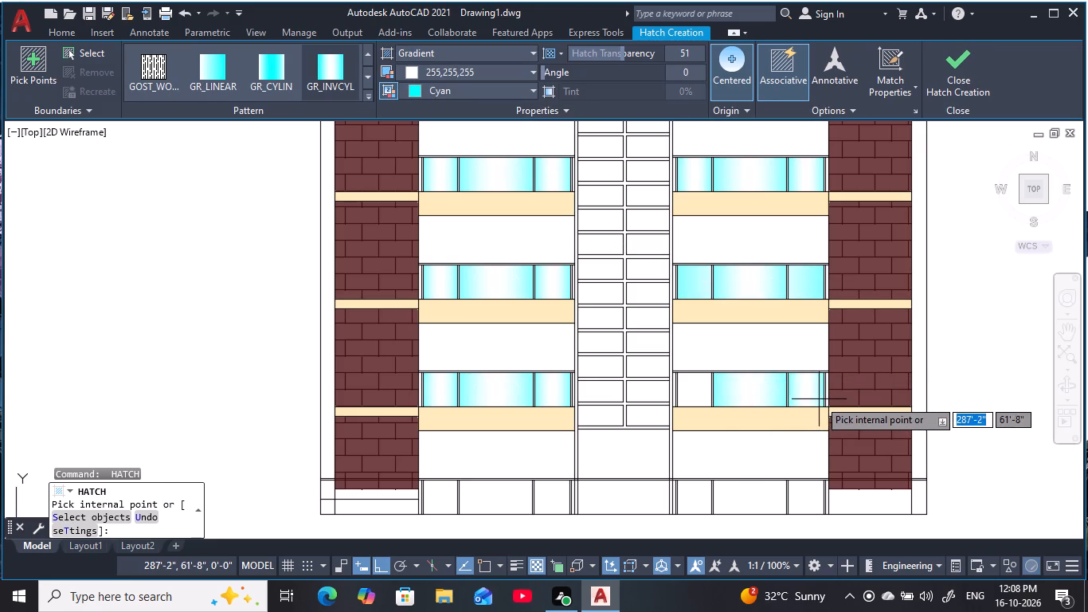
pyautogui.click(819, 399)
pyautogui.press('Escape')
pyautogui.press('Escape')
pyautogui.press('Escape')
pyautogui.press('Escape')
pyautogui.press('Escape')
pyautogui.press('Escape')
pyautogui.press('Escape')
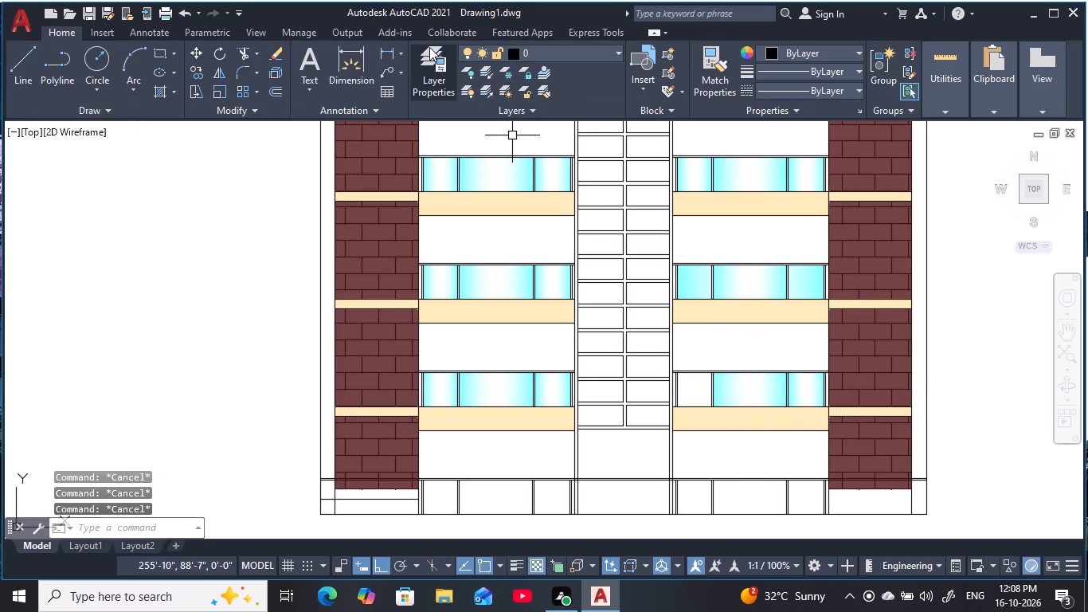
pyautogui.press('Escape')
pyautogui.press('Escape')
# Hatch the pane nearest the central bay in the right inner bay's fourth railing with a separate white-cyan gradient.
pyautogui.press('space')
pyautogui.click(416, 53)
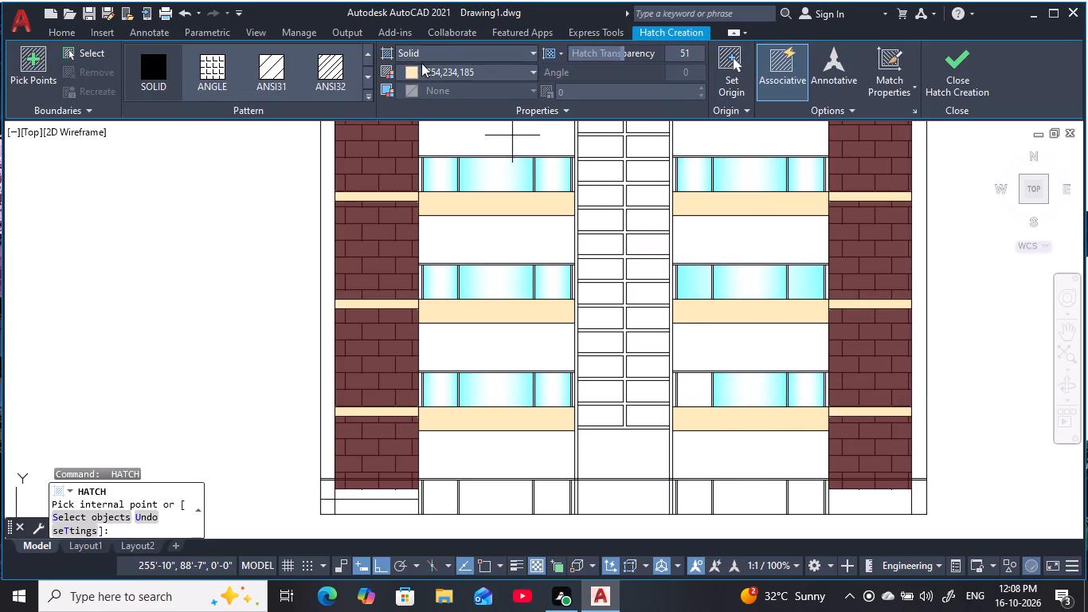
pyautogui.click(468, 57)
pyautogui.click(448, 94)
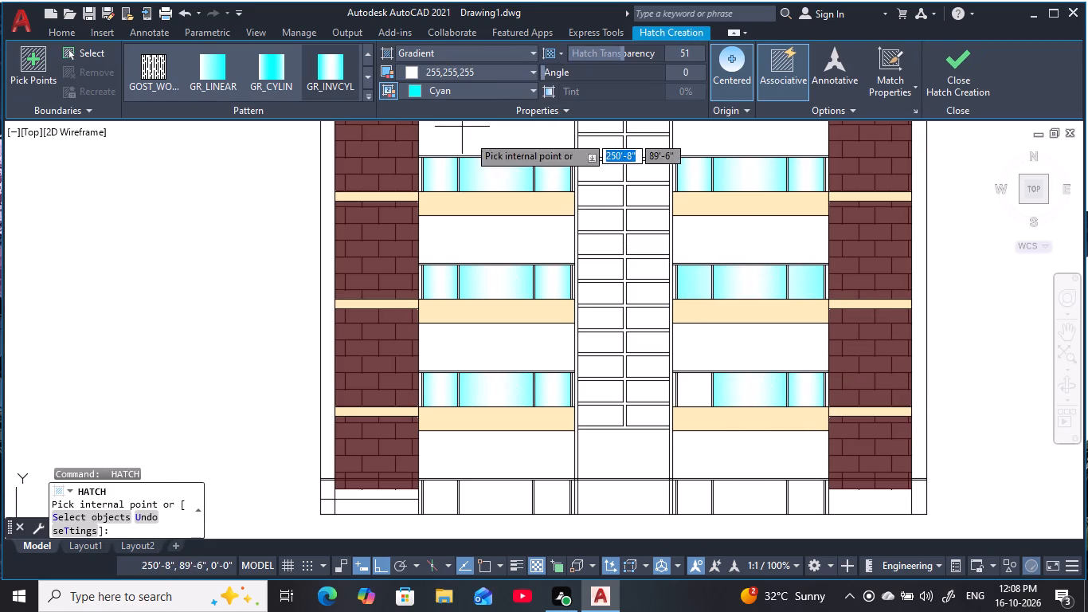
pyautogui.click(698, 390)
pyautogui.press('Escape')
pyautogui.press('Escape')
pyautogui.press('Escape')
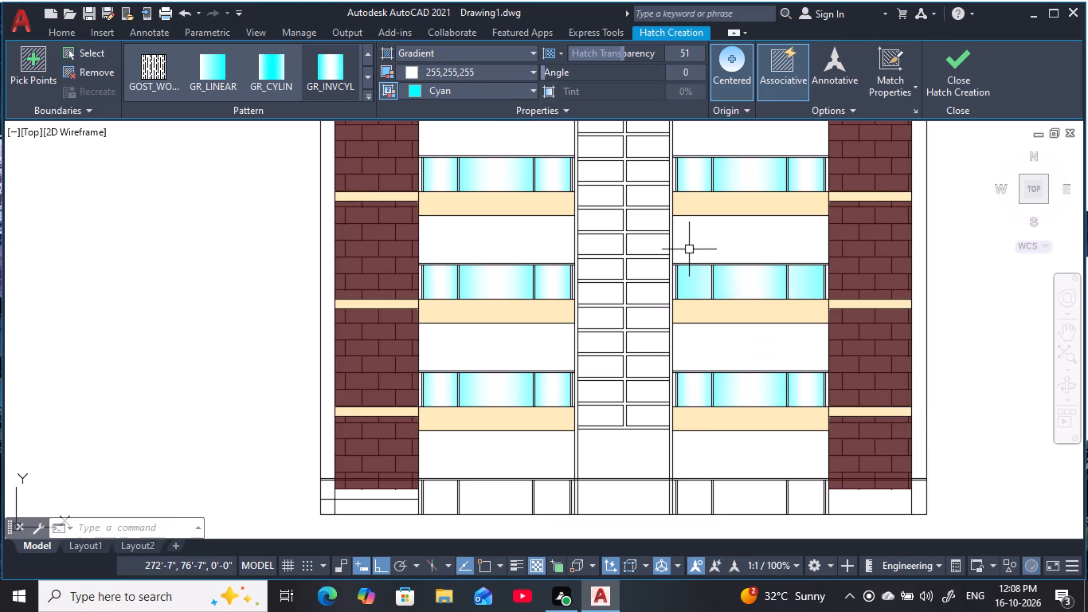
pyautogui.press('Escape')
pyautogui.press('Escape')
# Examine the whole elevation from the ground level up to the roof to check which areas still need hatching.
pyautogui.scroll(-1, 714, 329)
pyautogui.press('Escape')
pyautogui.press('Escape')
pyautogui.press('Escape')
pyautogui.press('Escape')
pyautogui.press('Escape')
pyautogui.moveTo(593, 409); pyautogui.dragTo(590, 422, button='middle')
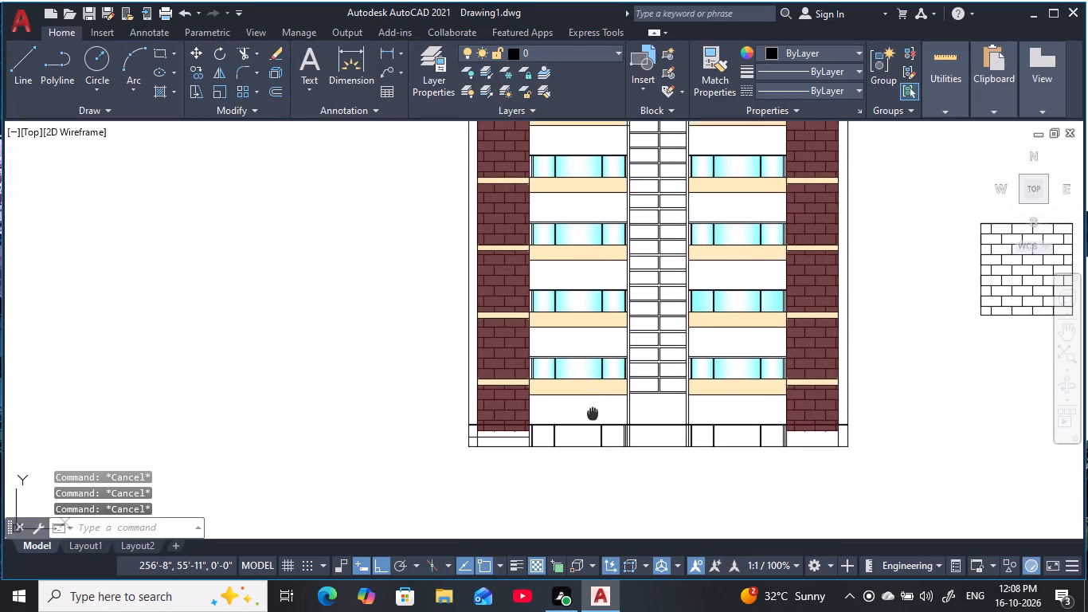
pyautogui.moveTo(590, 422); pyautogui.dragTo(582, 506, button='middle')
pyautogui.press('Escape')
pyautogui.press('Escape')
pyautogui.press('Escape')
pyautogui.moveTo(593, 359); pyautogui.dragTo(601, 343, button='middle')
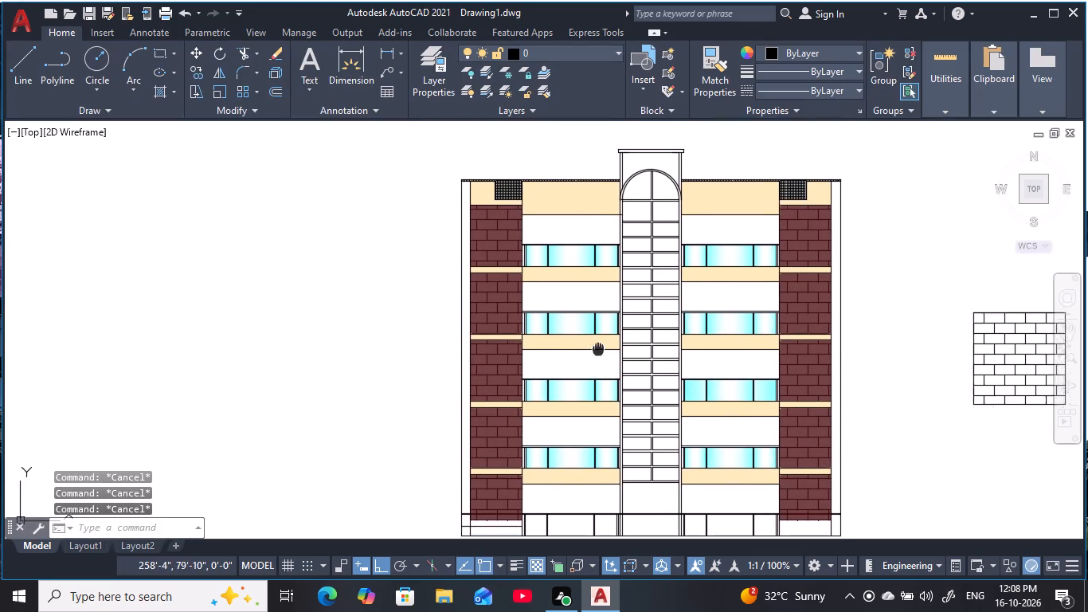
pyautogui.moveTo(601, 343); pyautogui.dragTo(617, 260, button='middle')
pyautogui.press('Escape')
pyautogui.press('Escape')
pyautogui.moveTo(784, 266); pyautogui.dragTo(724, 306, button='middle')
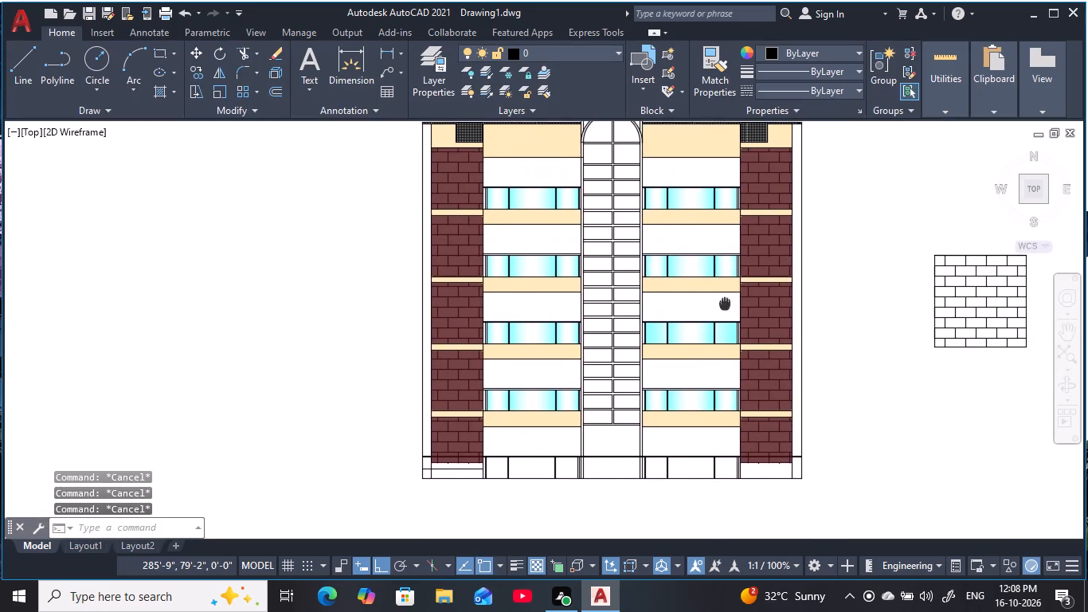
pyautogui.moveTo(724, 306); pyautogui.dragTo(749, 331, button='middle')
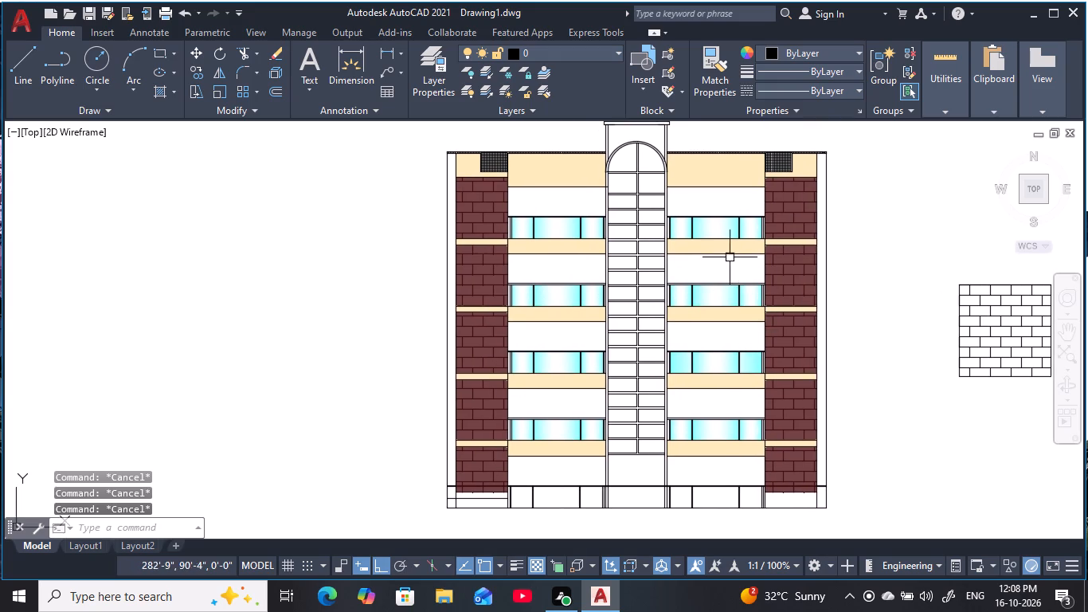
pyautogui.press('Escape')
pyautogui.press('Escape')
pyautogui.press('Escape')
pyautogui.middleClick(694, 214)
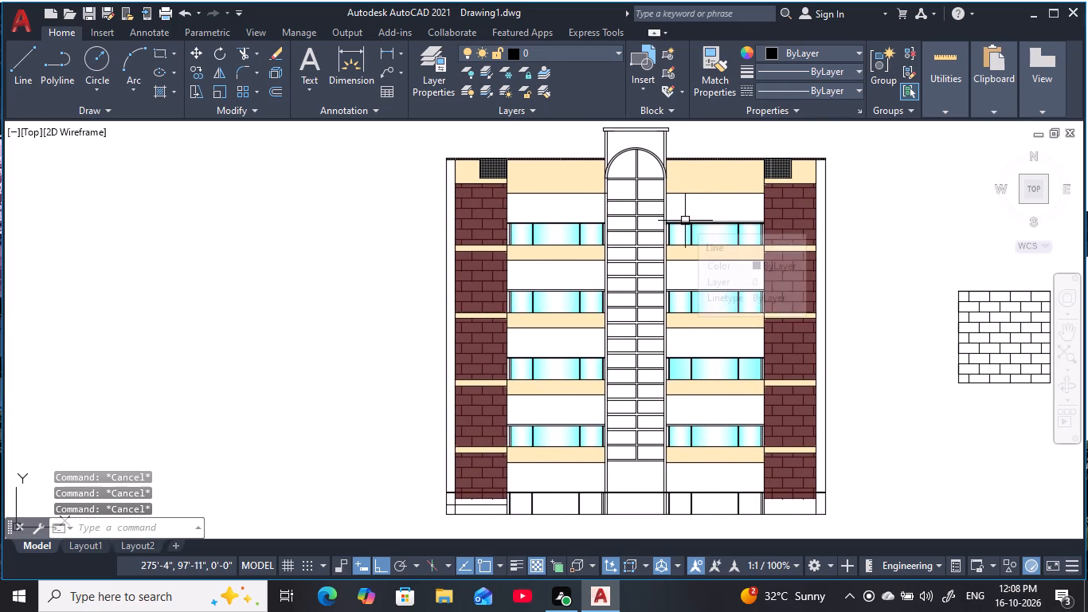
pyautogui.press('Escape')
pyautogui.press('Escape')
pyautogui.press('Escape')
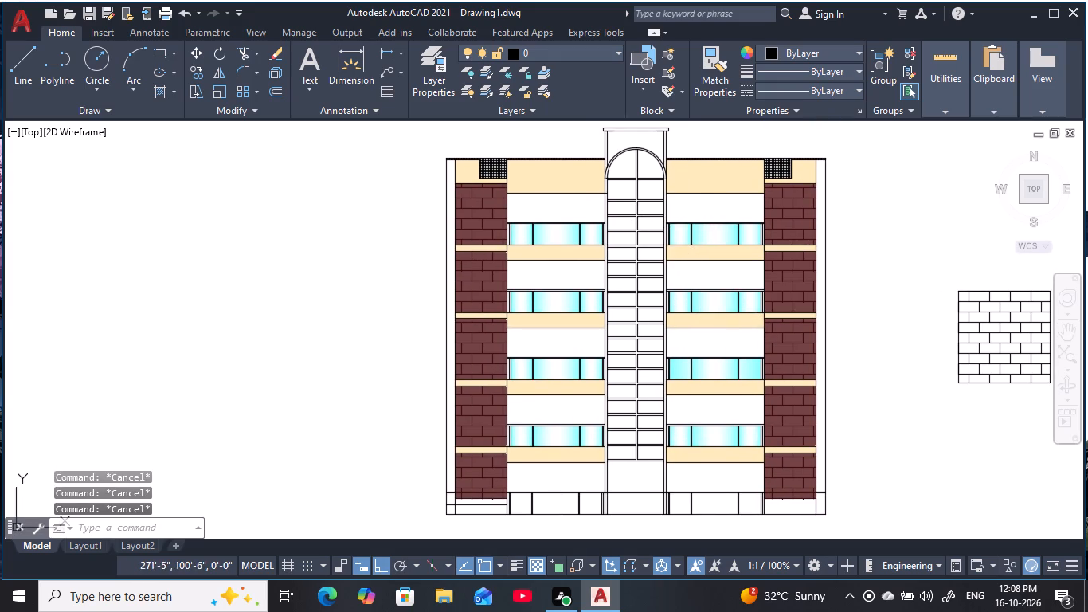
pyautogui.press('Escape')
pyautogui.press('Escape')
pyautogui.press('Escape')
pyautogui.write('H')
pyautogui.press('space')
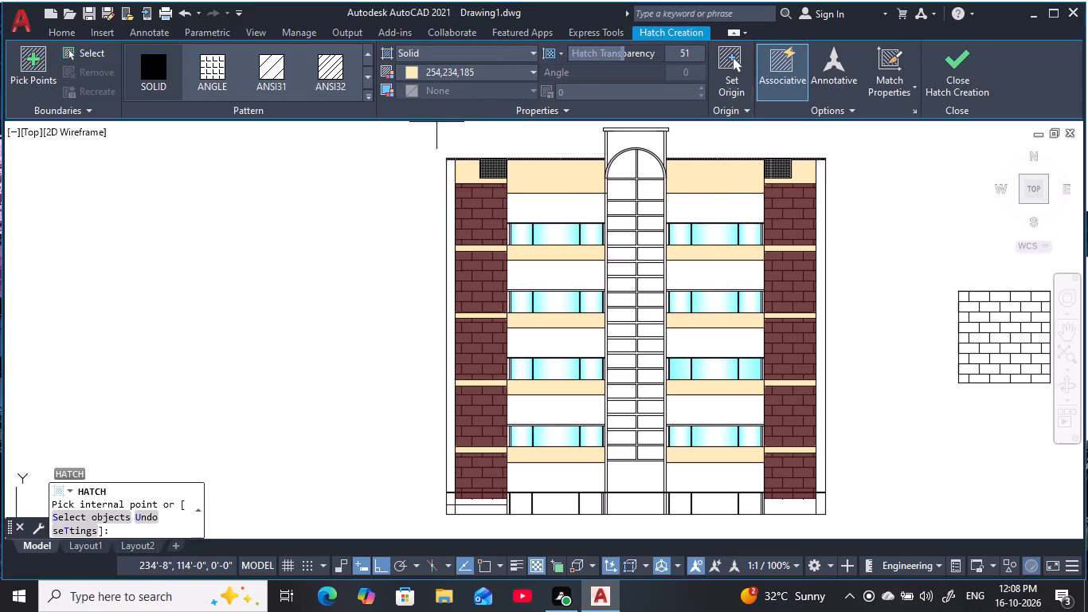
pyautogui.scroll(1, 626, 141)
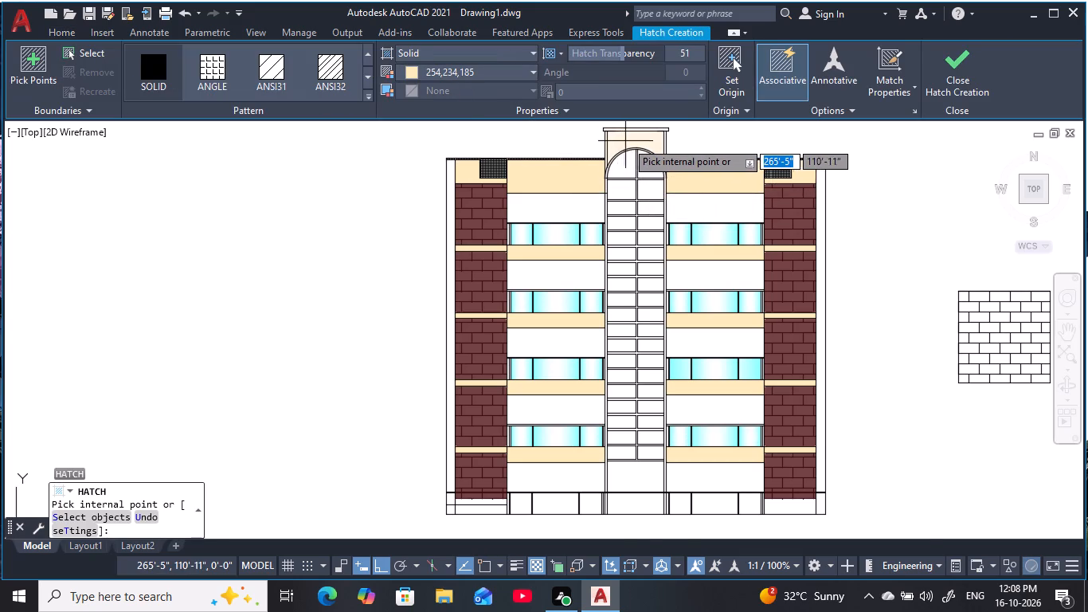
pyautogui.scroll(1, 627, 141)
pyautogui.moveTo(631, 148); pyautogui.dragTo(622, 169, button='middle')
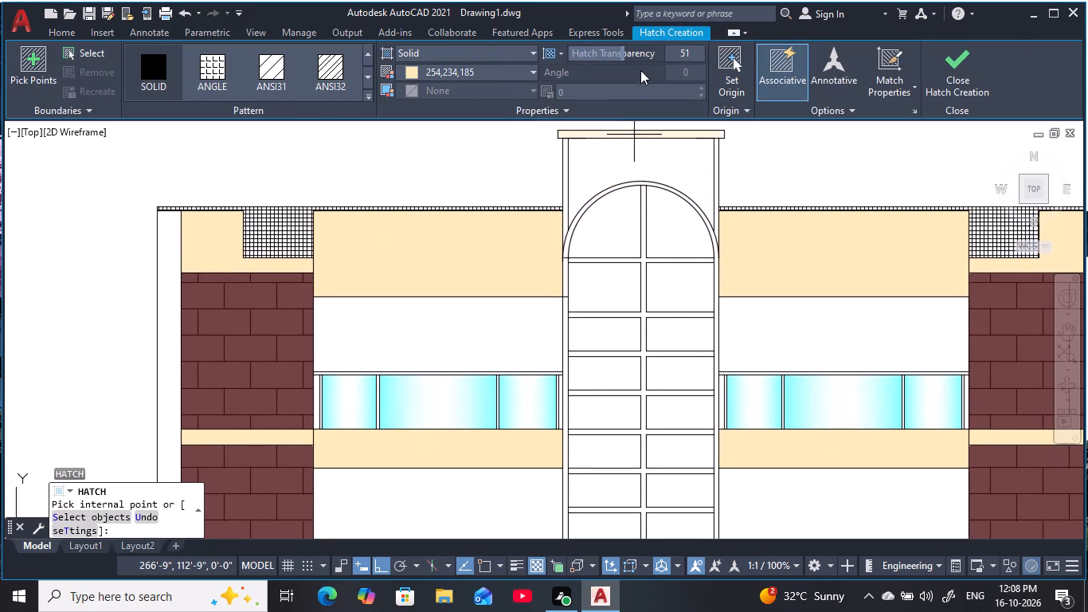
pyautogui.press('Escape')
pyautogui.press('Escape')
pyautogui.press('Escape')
# Hatch the wall above the central arch and both panes inside the arch solid 254,234,185 with transparency 0.
pyautogui.press('space')
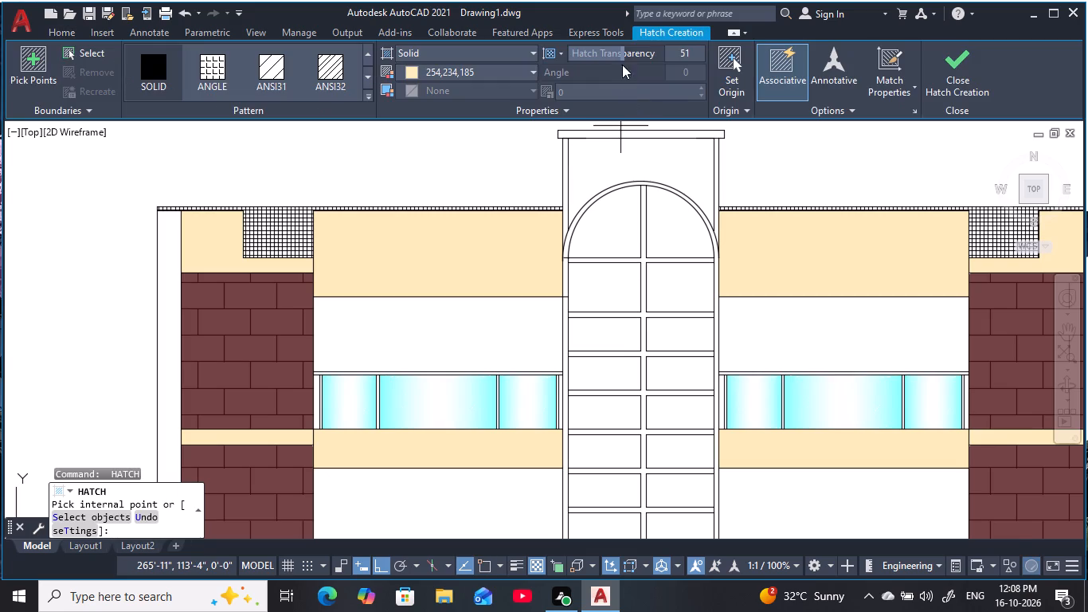
pyautogui.moveTo(628, 50); pyautogui.dragTo(524, 77)
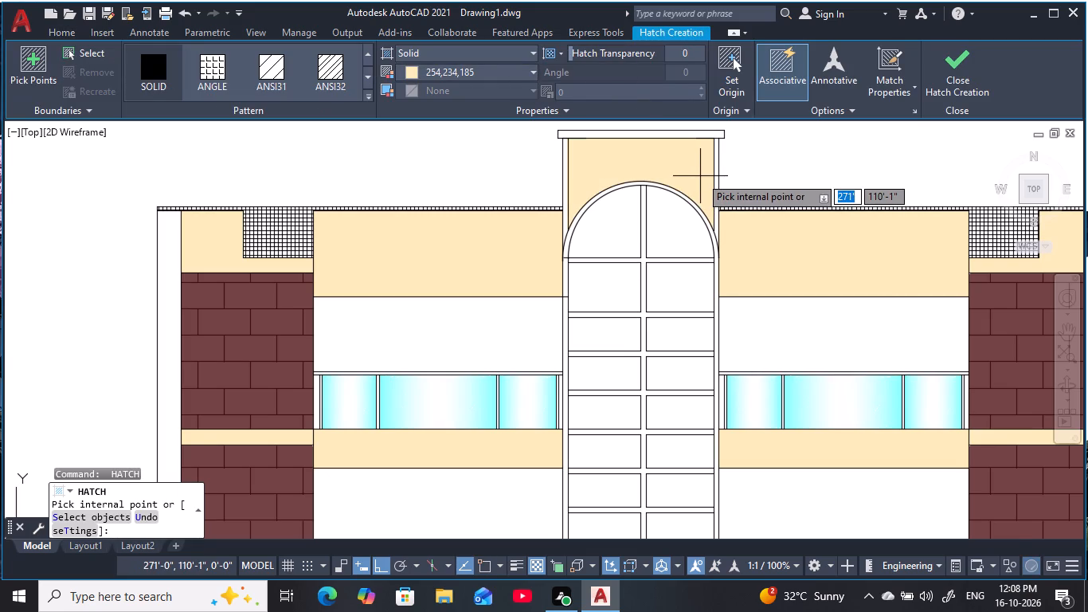
pyautogui.click(700, 176)
pyautogui.click(667, 222)
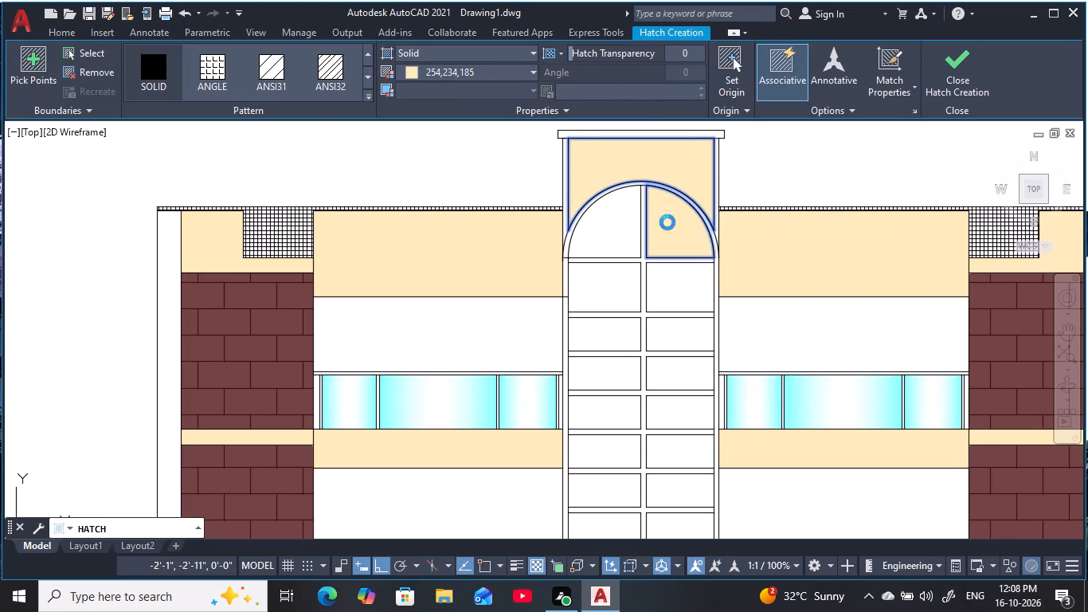
pyautogui.click(616, 239)
# Add both columns of the first four rectangular pane rows below the arch to the solid cream hatch.
pyautogui.click(659, 303)
pyautogui.click(612, 302)
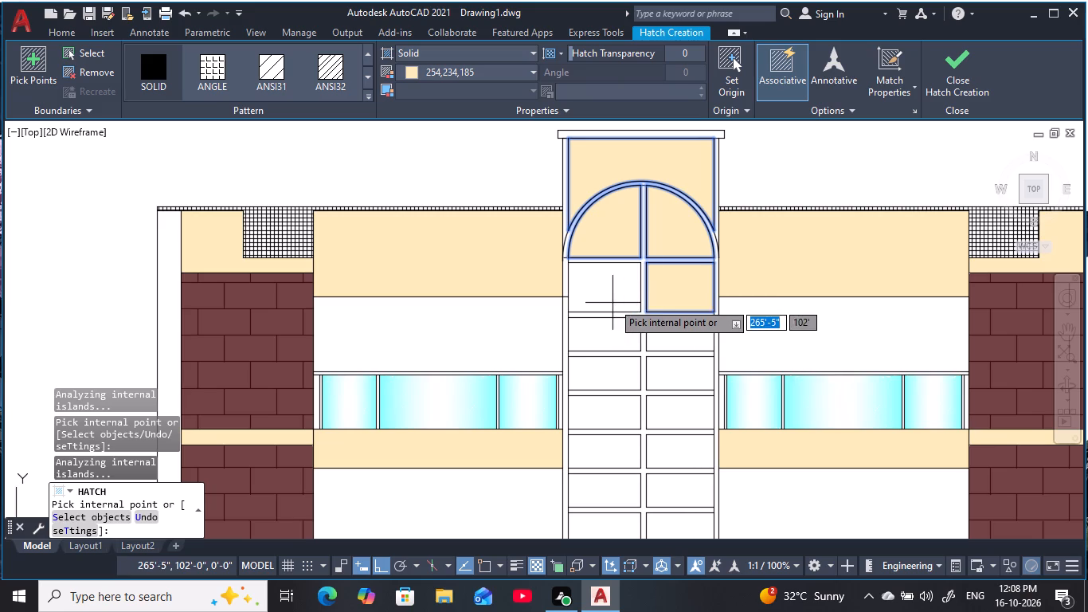
pyautogui.click(659, 342)
pyautogui.click(616, 343)
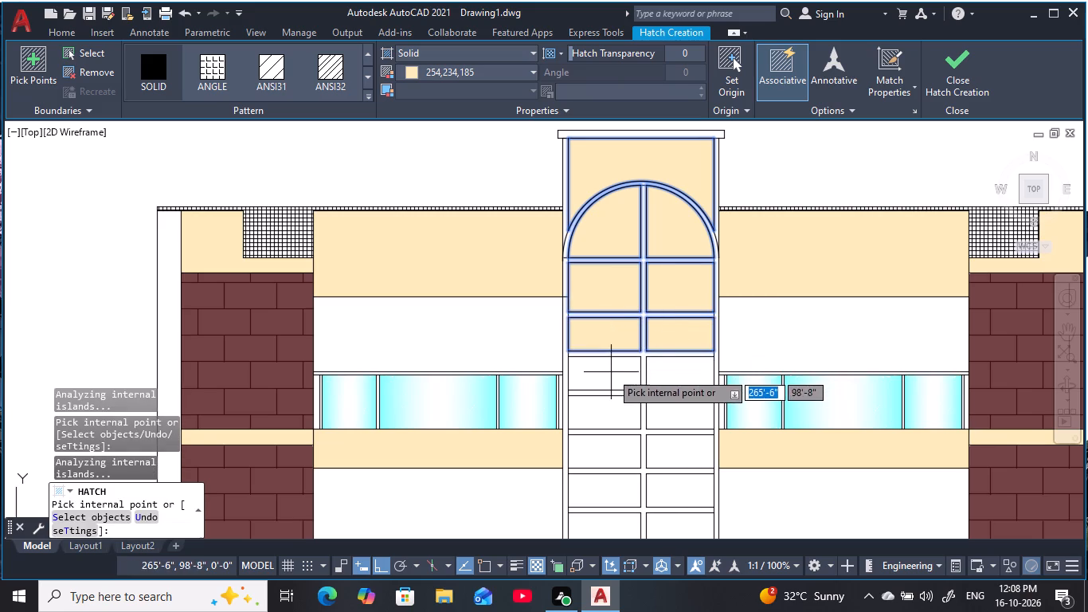
pyautogui.click(609, 376)
pyautogui.click(679, 384)
pyautogui.click(670, 414)
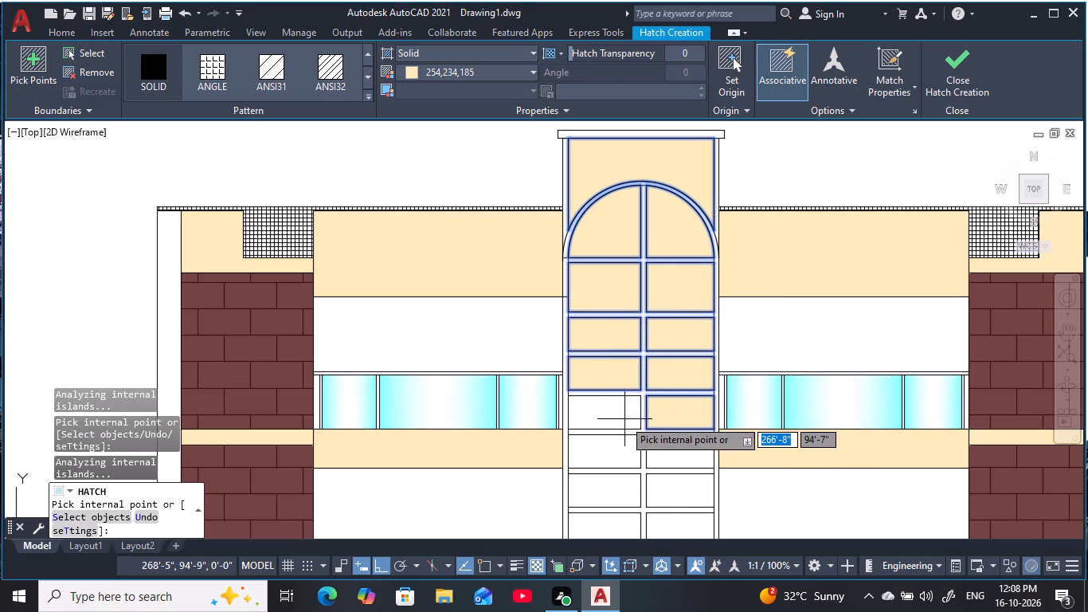
pyautogui.click(619, 419)
# Add both columns of the next five central bay pane rows, down to the band below the second railing, to the cream hatch.
pyautogui.moveTo(685, 406); pyautogui.dragTo(688, 232, button='middle')
pyautogui.click(690, 276)
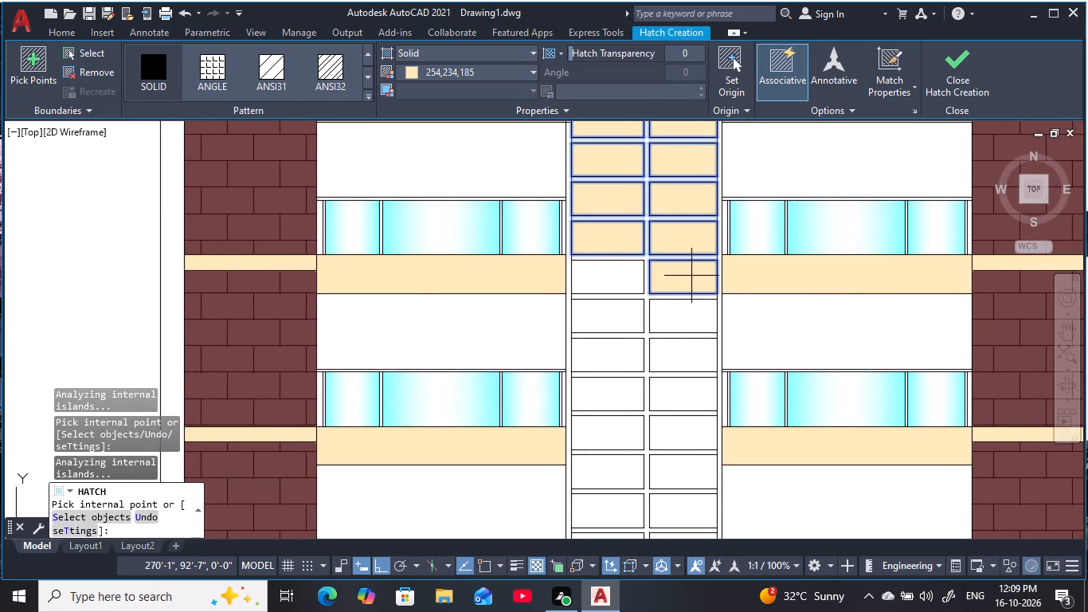
pyautogui.click(605, 273)
pyautogui.click(598, 317)
pyautogui.click(688, 316)
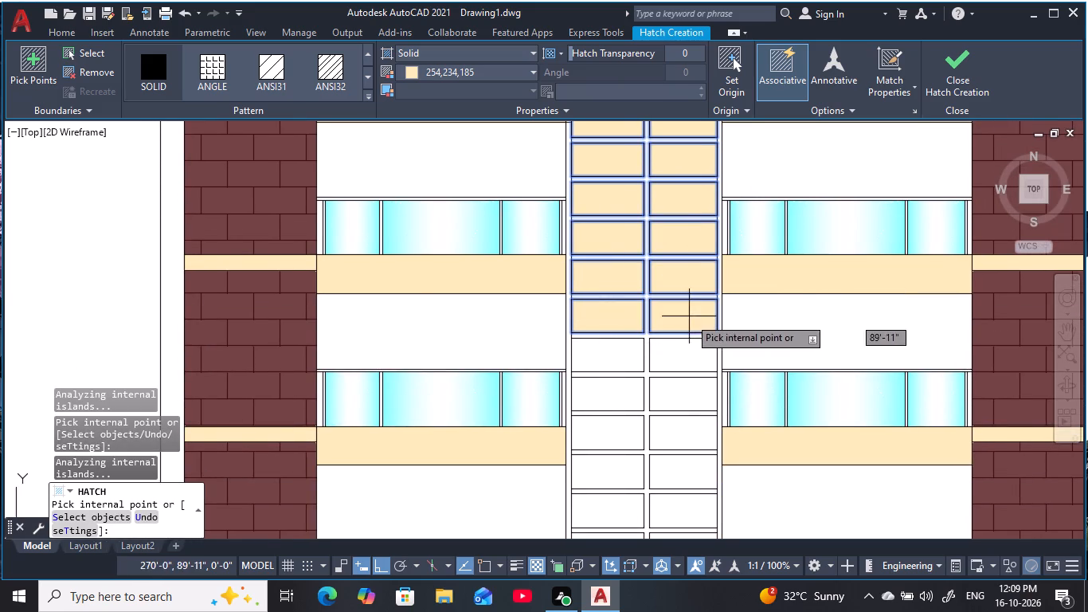
pyautogui.click(679, 353)
pyautogui.click(616, 351)
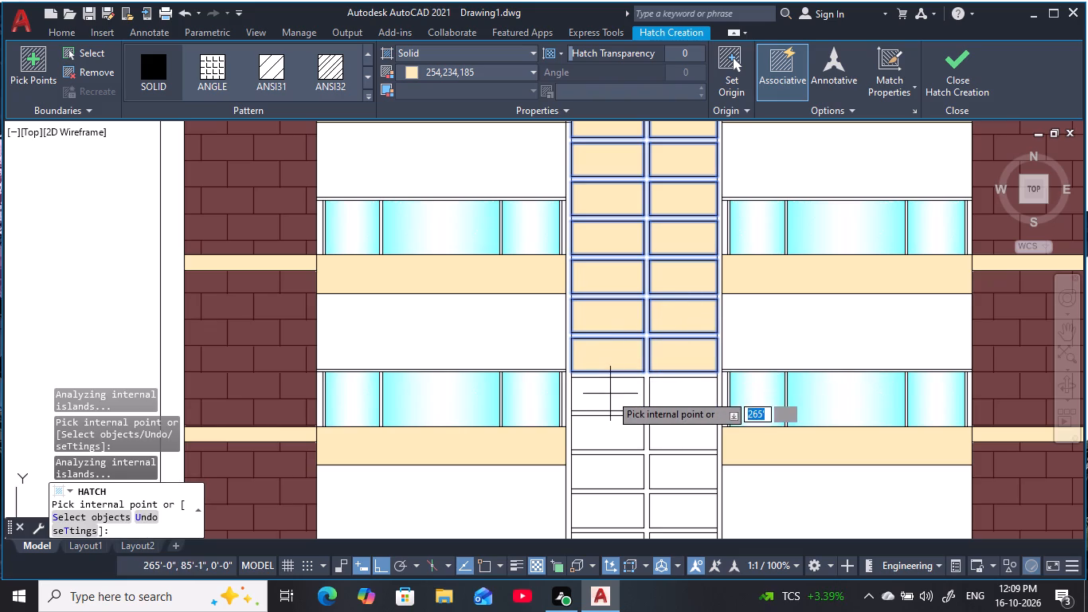
pyautogui.click(610, 394)
pyautogui.click(667, 397)
pyautogui.click(663, 438)
pyautogui.click(616, 441)
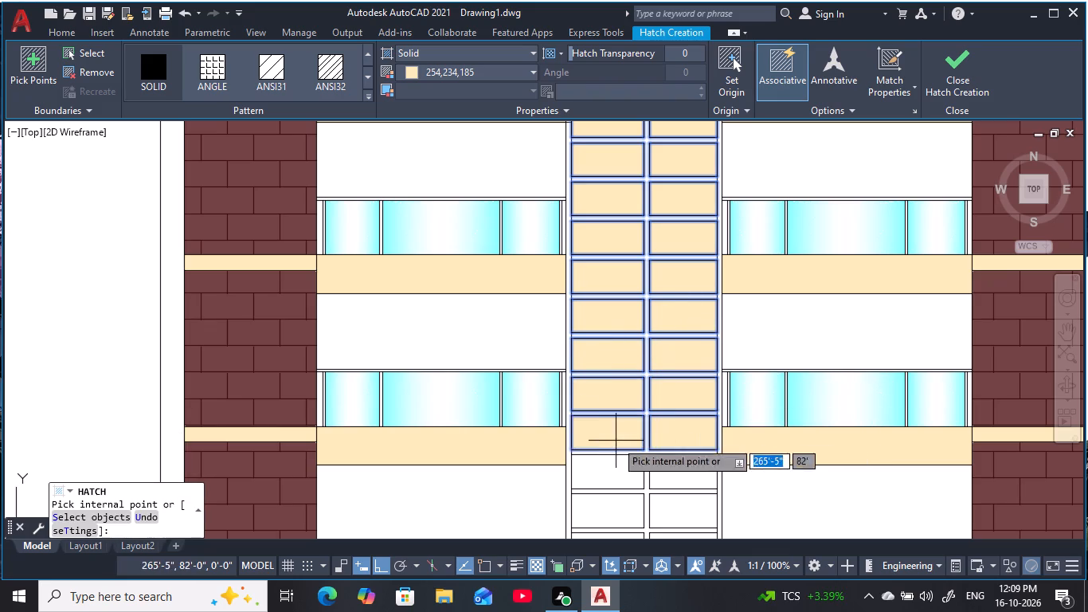
# Add both columns of the next three central bay pane rows, down to the third railing's level, to the cream hatch.
pyautogui.moveTo(641, 422); pyautogui.dragTo(636, 261, button='middle')
pyautogui.click(624, 320)
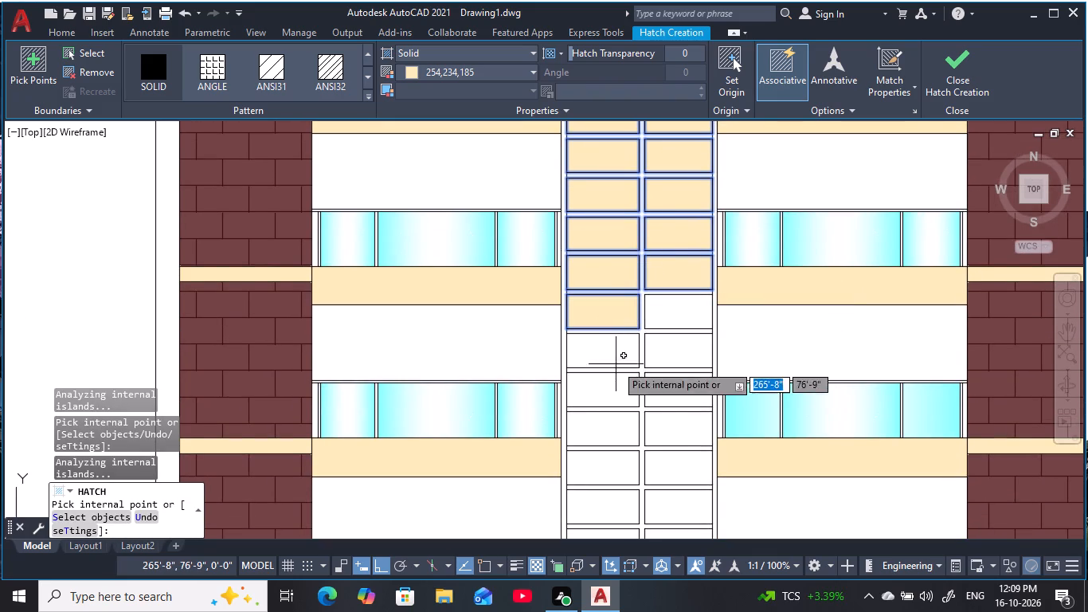
pyautogui.click(616, 364)
pyautogui.click(672, 358)
pyautogui.click(679, 316)
pyautogui.moveTo(710, 343); pyautogui.dragTo(711, 334, button='middle')
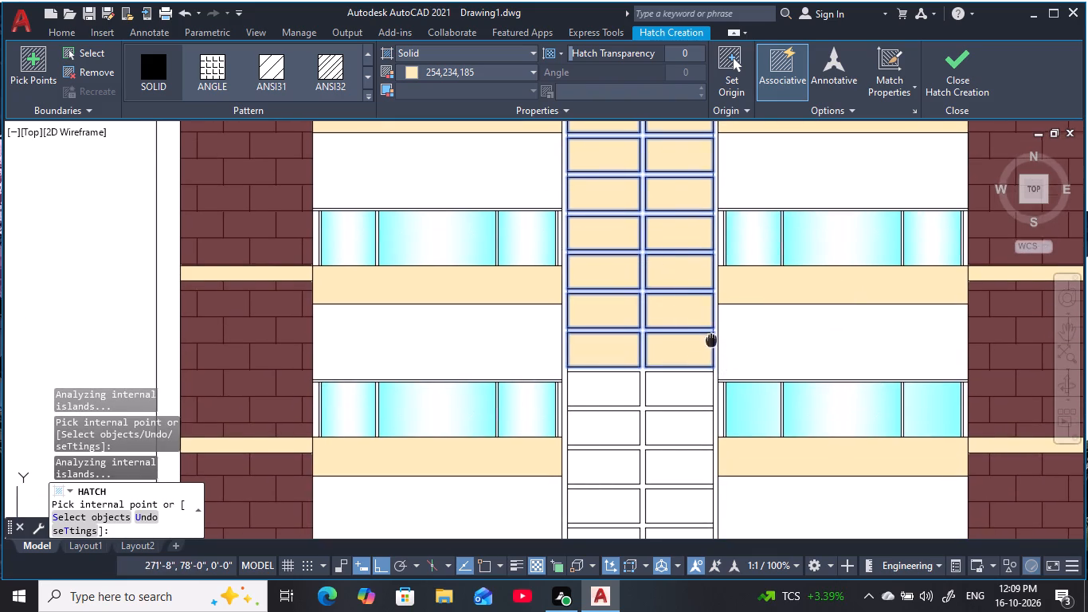
pyautogui.moveTo(711, 334); pyautogui.dragTo(716, 241, button='middle')
pyautogui.click(695, 296)
pyautogui.click(626, 292)
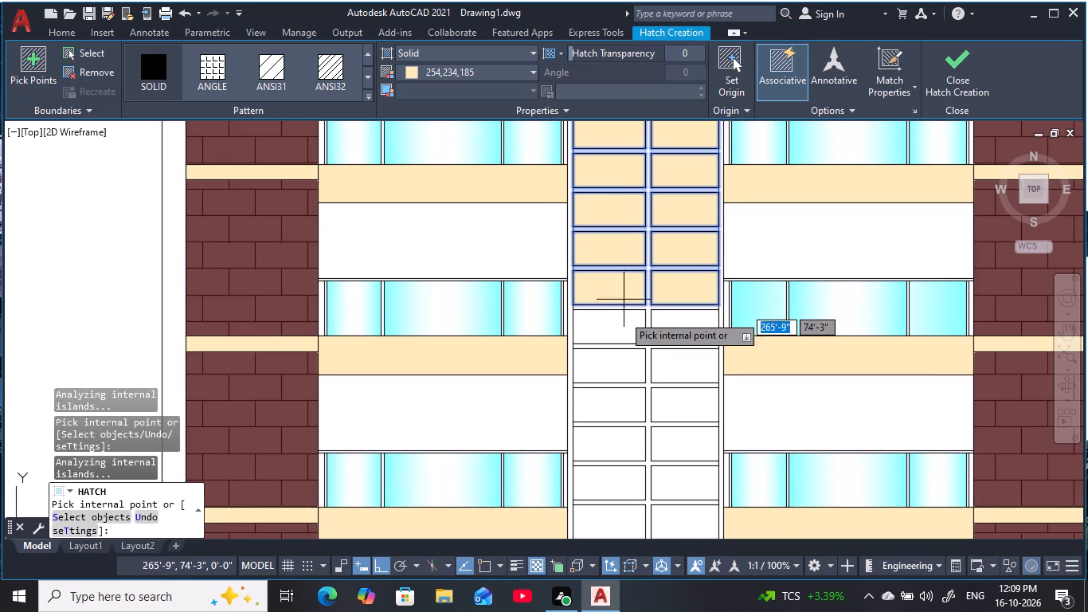
# Add both columns of the next three unfilled central bay pane rows to the solid cream hatch.
pyautogui.click(624, 324)
pyautogui.click(673, 337)
pyautogui.click(675, 371)
pyautogui.click(624, 377)
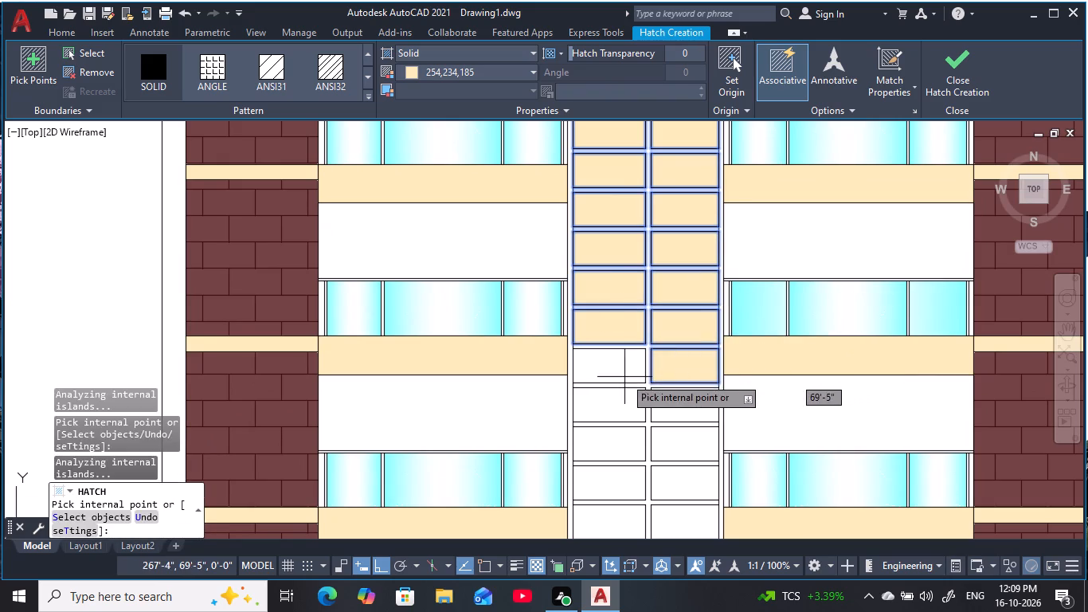
pyautogui.moveTo(648, 364); pyautogui.dragTo(659, 227, button='middle')
pyautogui.click(630, 270)
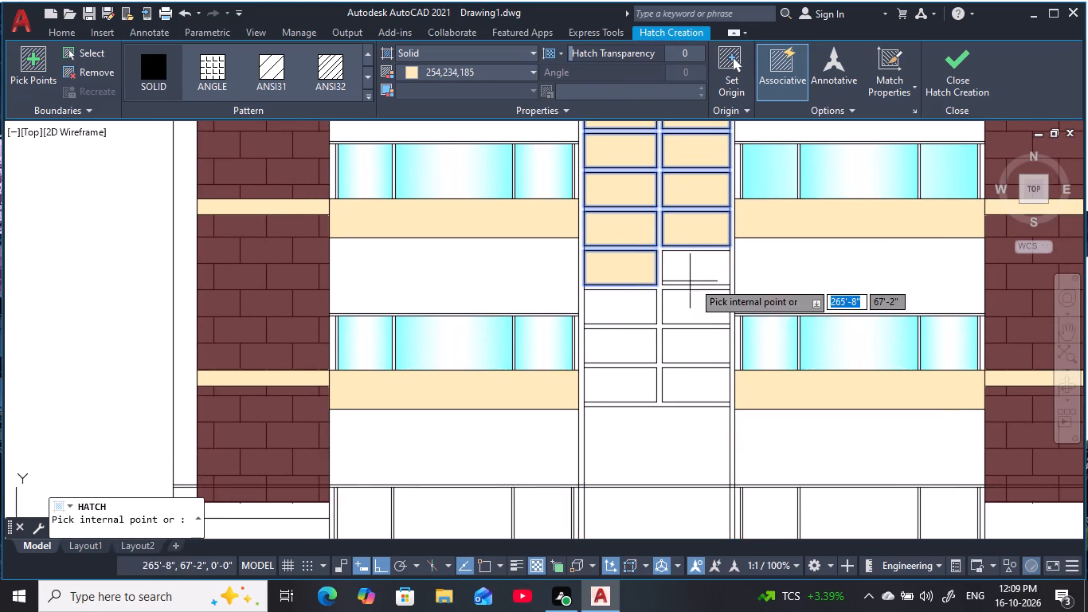
pyautogui.click(695, 281)
# Add both columns of the last three pane rows at the central bay's base to the cream hatch and finish it.
pyautogui.click(691, 314)
pyautogui.click(635, 315)
pyautogui.click(632, 354)
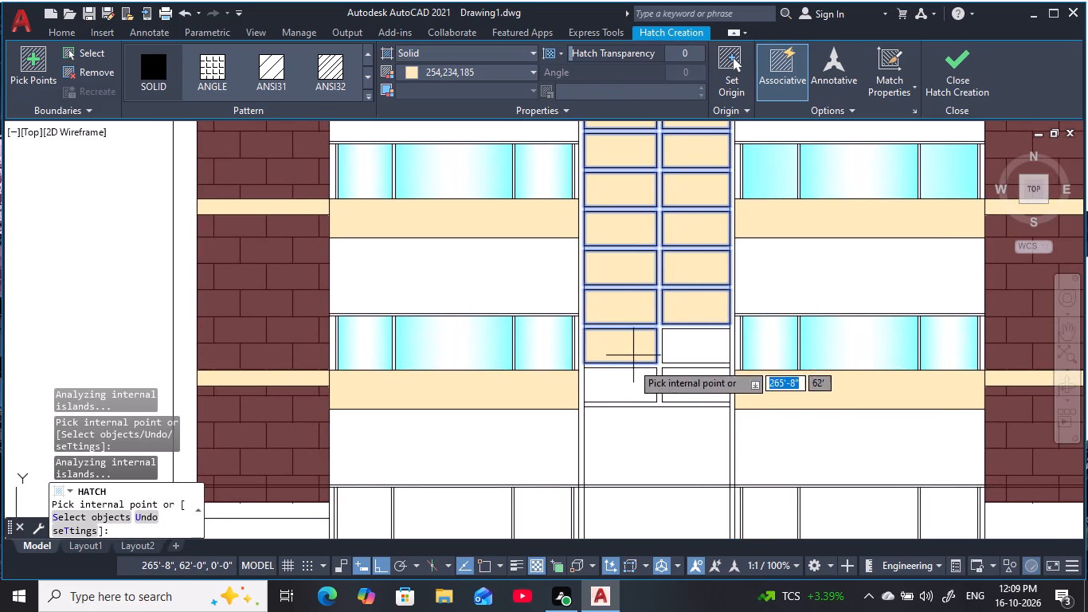
pyautogui.click(629, 382)
pyautogui.click(670, 390)
pyautogui.click(690, 351)
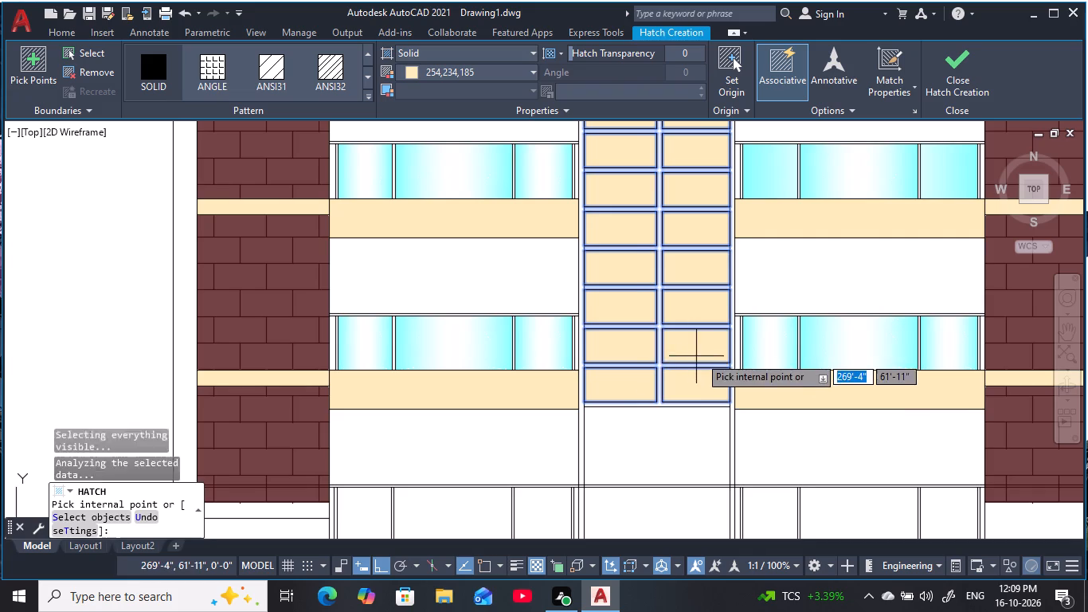
pyautogui.moveTo(703, 356); pyautogui.dragTo(705, 256, button='middle')
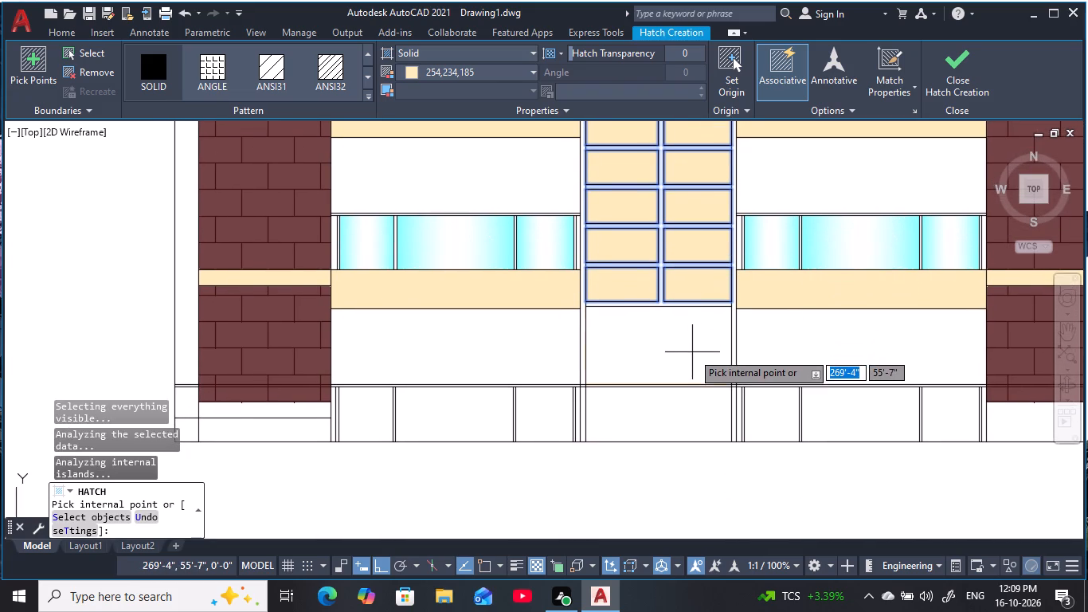
pyautogui.press('Escape')
pyautogui.press('Escape')
pyautogui.press('Escape')
pyautogui.press('Escape')
pyautogui.press('Escape')
# Erase the standalone brick pattern sample beside the elevation.
pyautogui.scroll(-2, 675, 226)
pyautogui.moveTo(672, 228); pyautogui.dragTo(630, 400, button='middle')
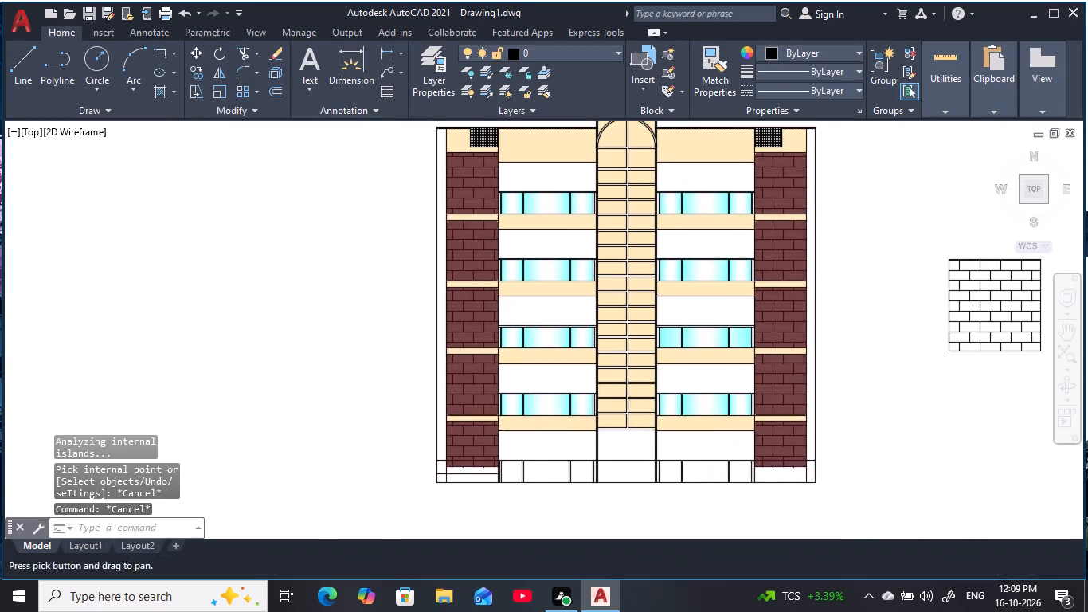
pyautogui.scroll(-1, 647, 369)
pyautogui.moveTo(647, 369); pyautogui.dragTo(622, 350, button='middle')
pyautogui.press('Escape')
pyautogui.press('Escape')
pyautogui.press('Escape')
pyautogui.press('Escape')
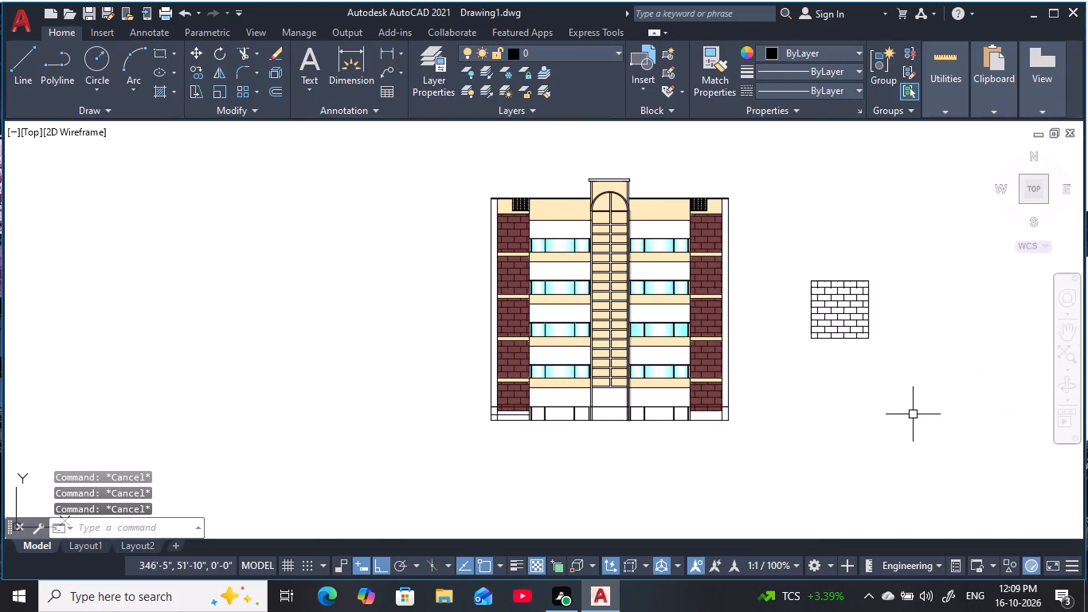
pyautogui.moveTo(914, 414); pyautogui.dragTo(916, 407)
pyautogui.click(811, 234)
pyautogui.write('E')
pyautogui.press('space')
pyautogui.press('Escape')
pyautogui.press('Escape')
pyautogui.press('Escape')
pyautogui.press('Escape')
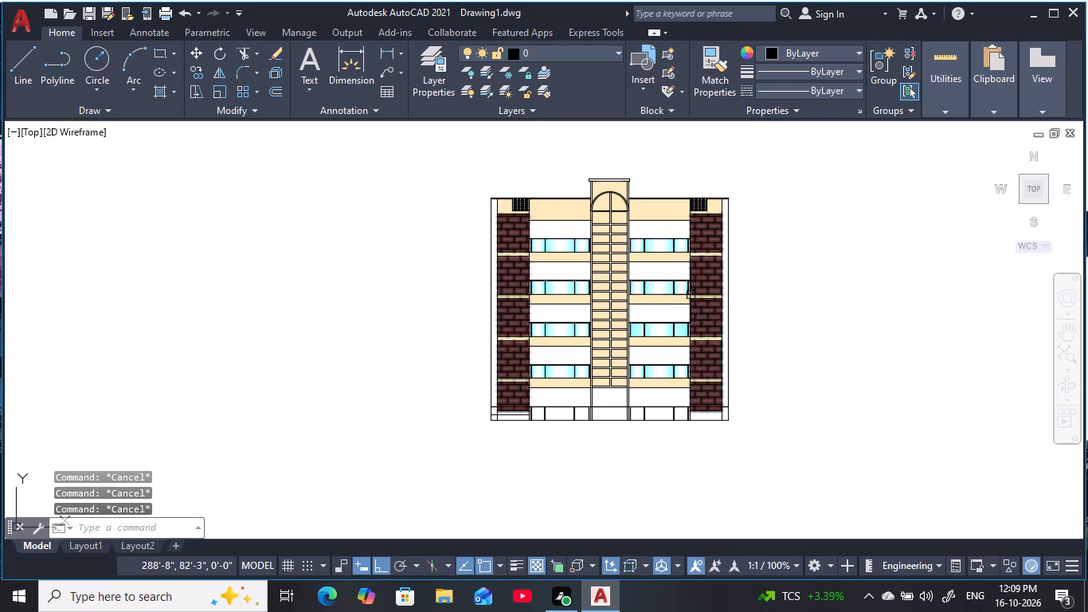
# Hatch the narrow vertical strips along both outer edges of the building solid grey 99,100,102.
pyautogui.scroll(1, 689, 293)
pyautogui.moveTo(689, 292); pyautogui.dragTo(713, 314, button='middle')
pyautogui.press('Escape')
pyautogui.press('Escape')
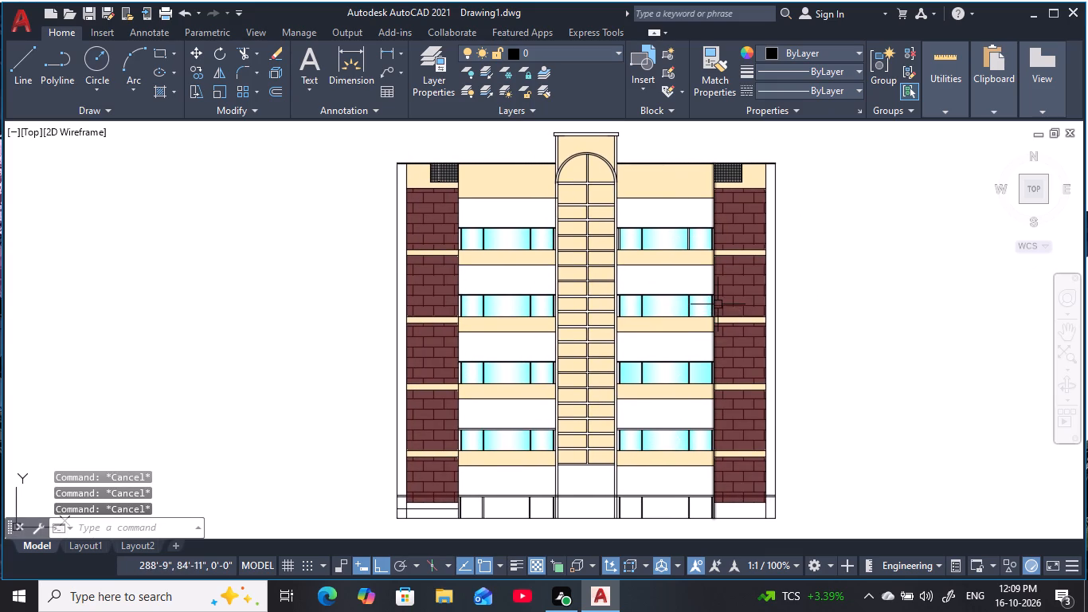
pyautogui.write('H')
pyautogui.press('space')
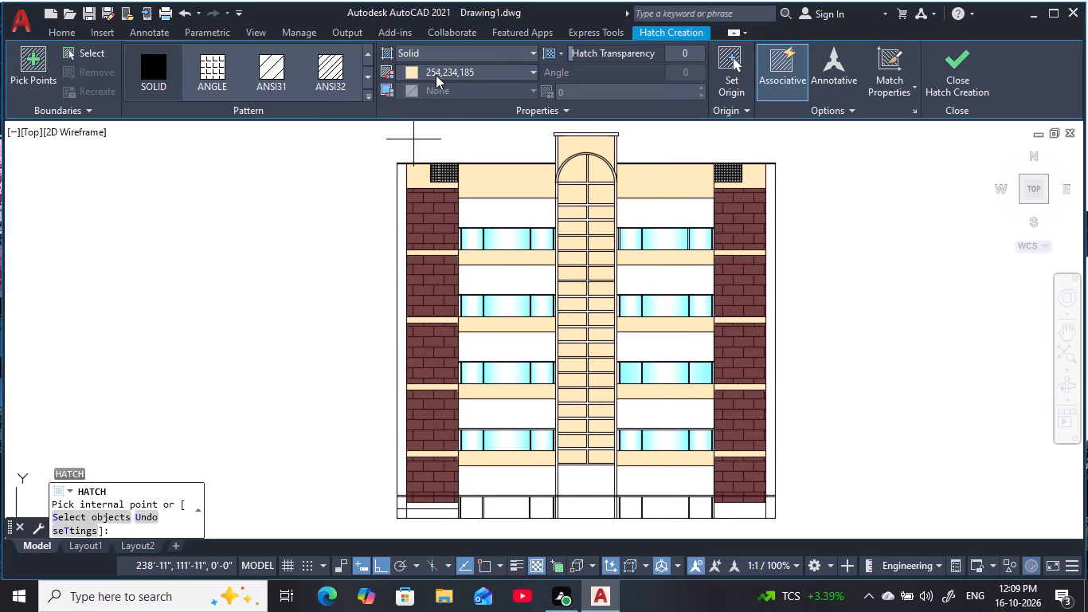
pyautogui.click(439, 74)
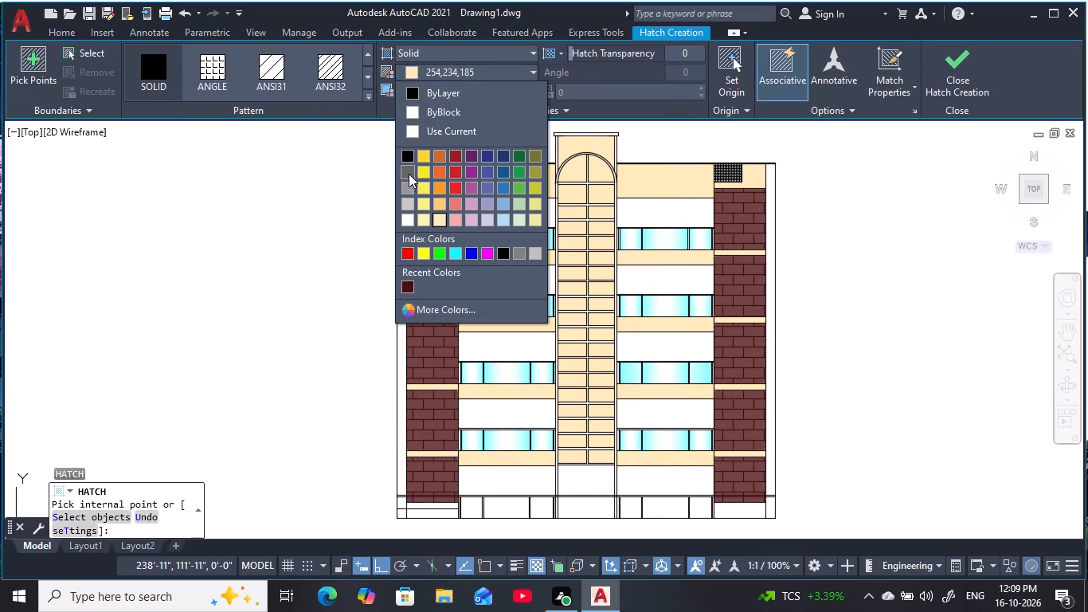
pyautogui.click(408, 173)
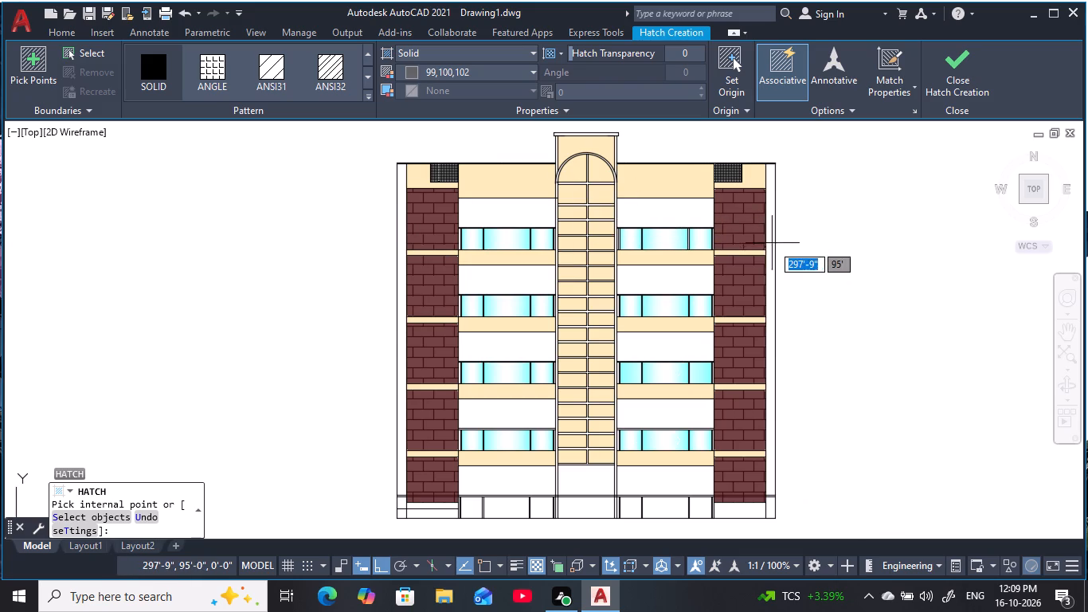
pyautogui.click(773, 261)
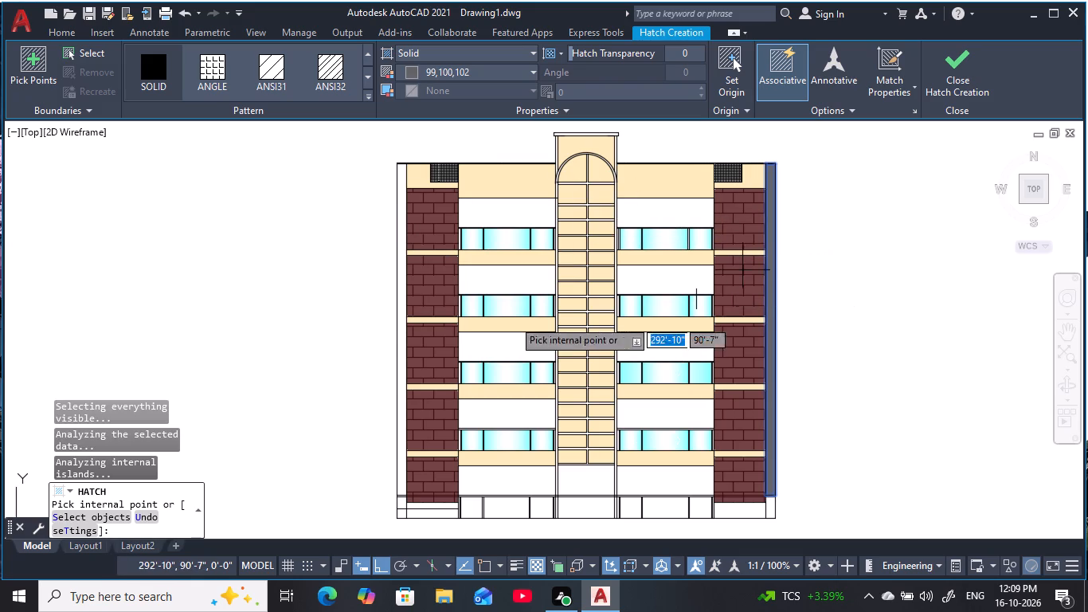
pyautogui.click(401, 276)
pyautogui.press('Escape')
pyautogui.press('Escape')
pyautogui.press('Escape')
pyautogui.press('Escape')
pyautogui.press('Escape')
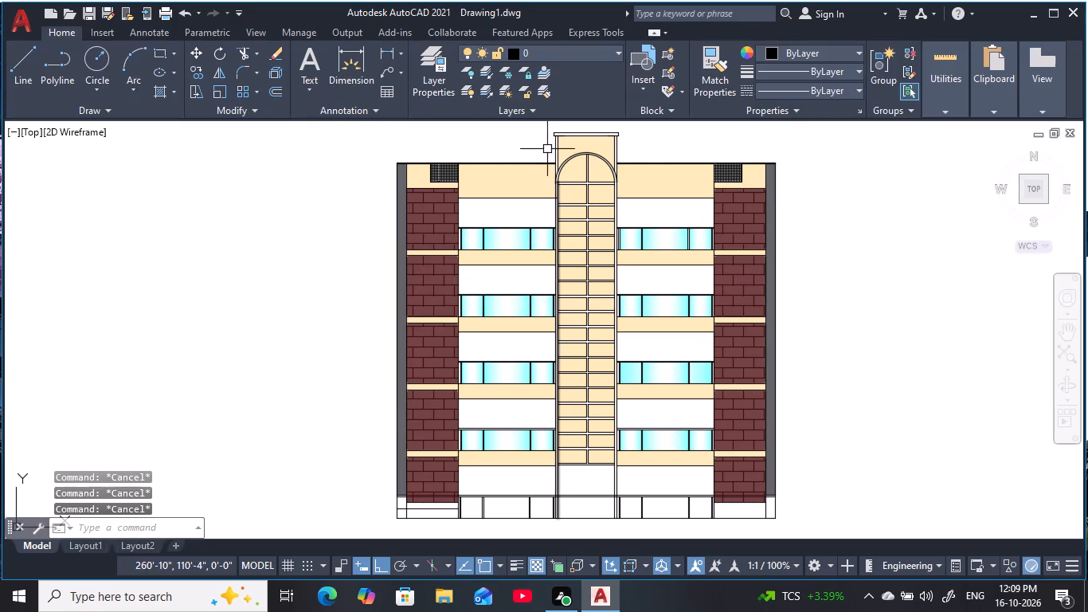
pyautogui.press('Escape')
pyautogui.press('Escape')
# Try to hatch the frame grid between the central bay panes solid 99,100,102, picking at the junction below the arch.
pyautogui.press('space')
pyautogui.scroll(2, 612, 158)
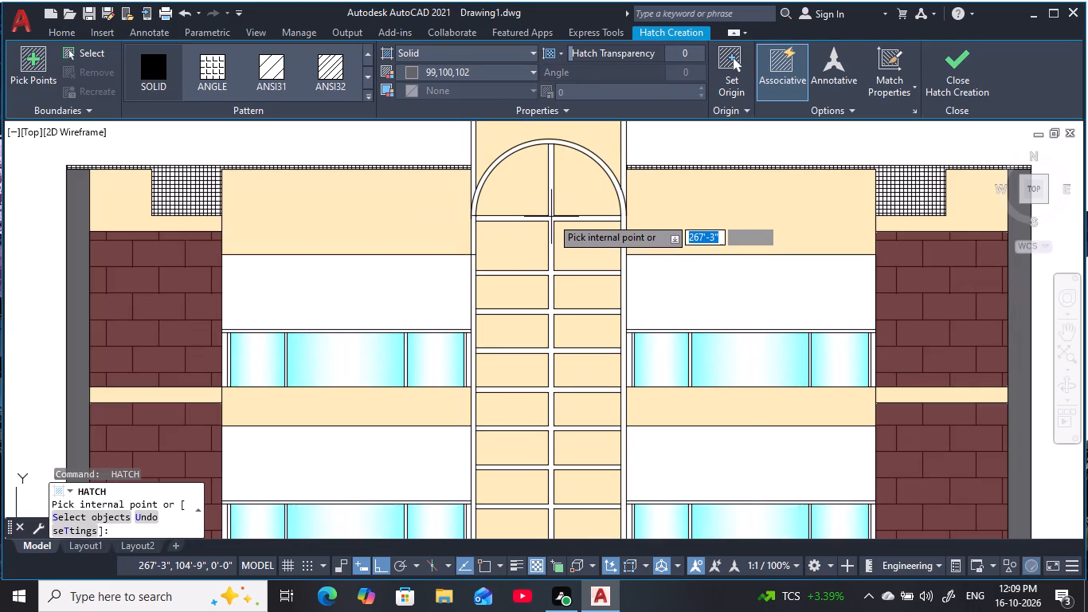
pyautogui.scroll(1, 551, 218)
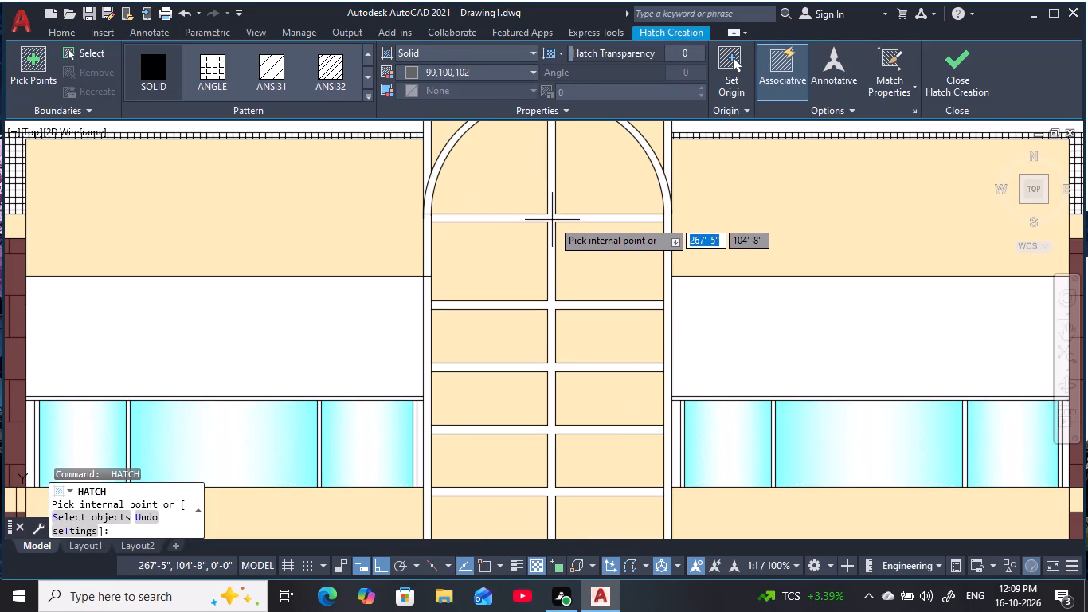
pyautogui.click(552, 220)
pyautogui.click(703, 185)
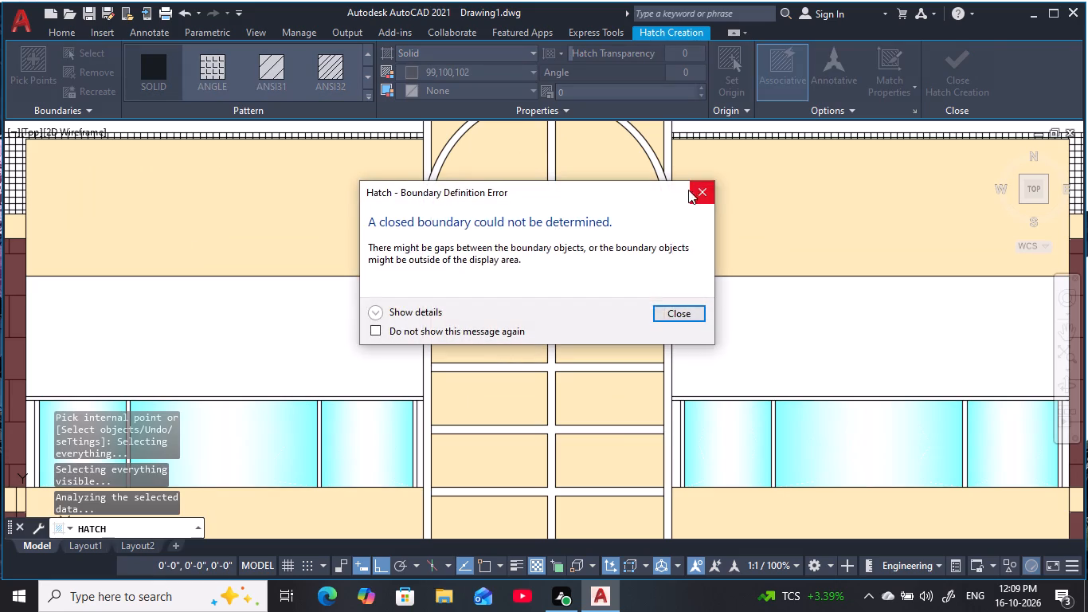
# Hatch the cap slab above the central bay and the side strips flanking the wall above the arch solid 99,100,102.
pyautogui.scroll(-1, 617, 202)
pyautogui.moveTo(605, 206); pyautogui.dragTo(644, 309, button='middle')
pyautogui.scroll(1, 651, 203)
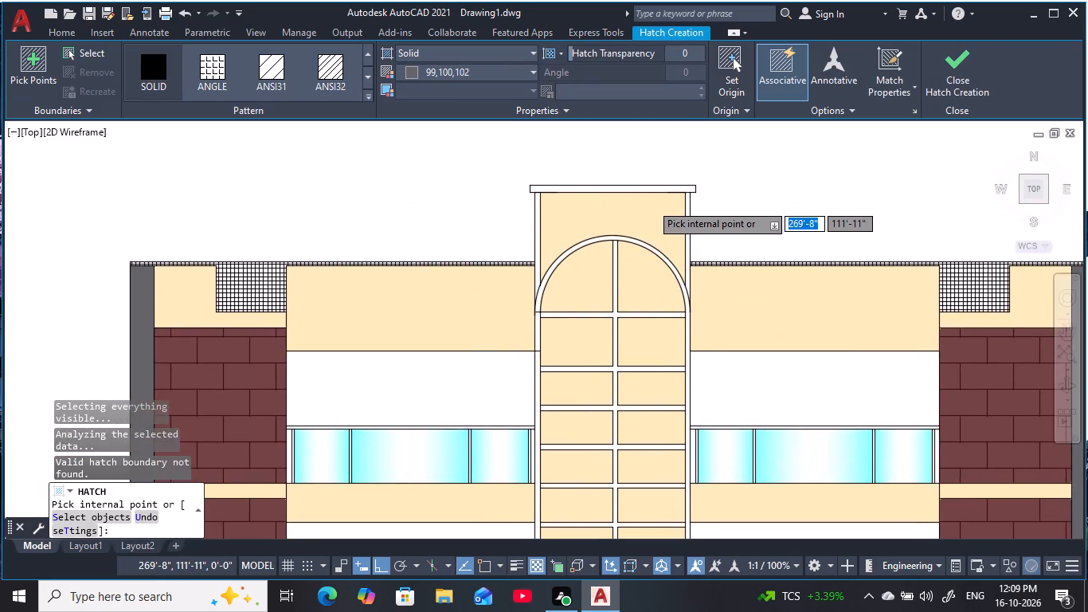
pyautogui.click(640, 182)
pyautogui.scroll(-1, 702, 215)
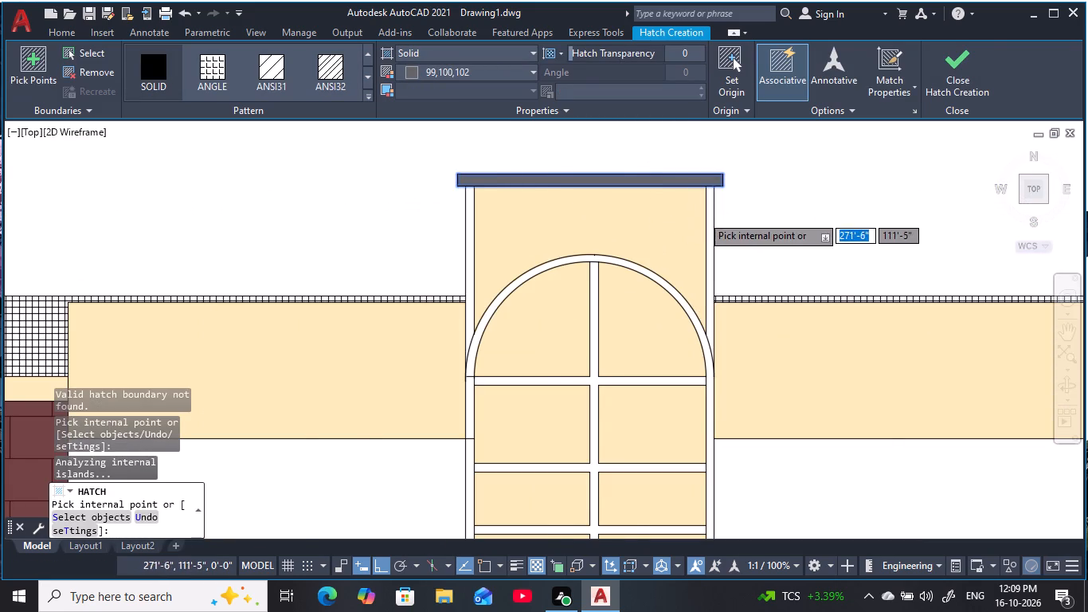
pyautogui.scroll(1, 715, 225)
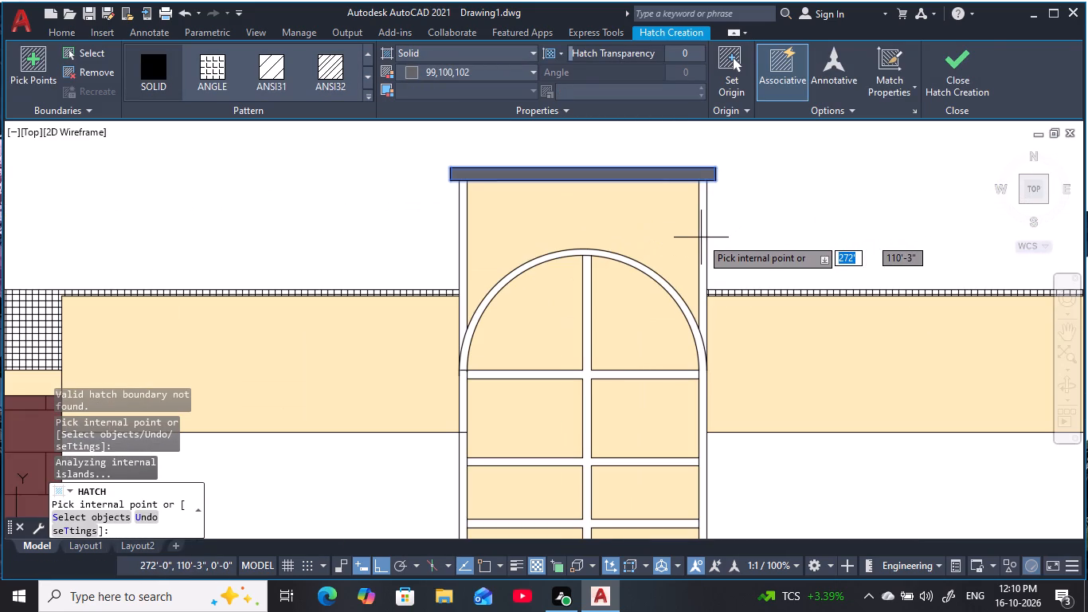
pyautogui.click(702, 237)
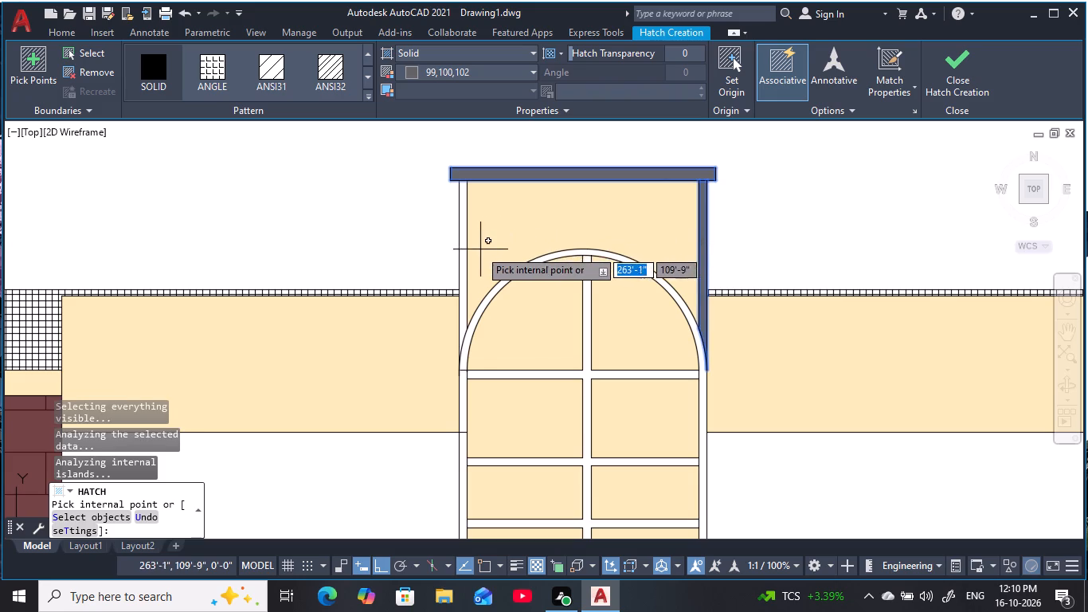
pyautogui.click(461, 257)
pyautogui.scroll(-1, 637, 251)
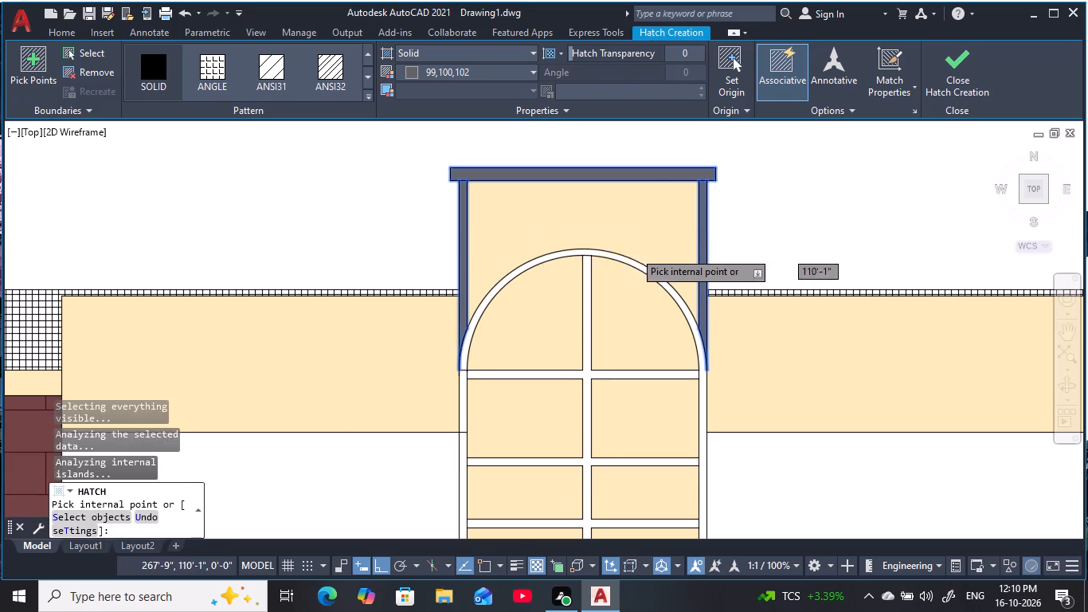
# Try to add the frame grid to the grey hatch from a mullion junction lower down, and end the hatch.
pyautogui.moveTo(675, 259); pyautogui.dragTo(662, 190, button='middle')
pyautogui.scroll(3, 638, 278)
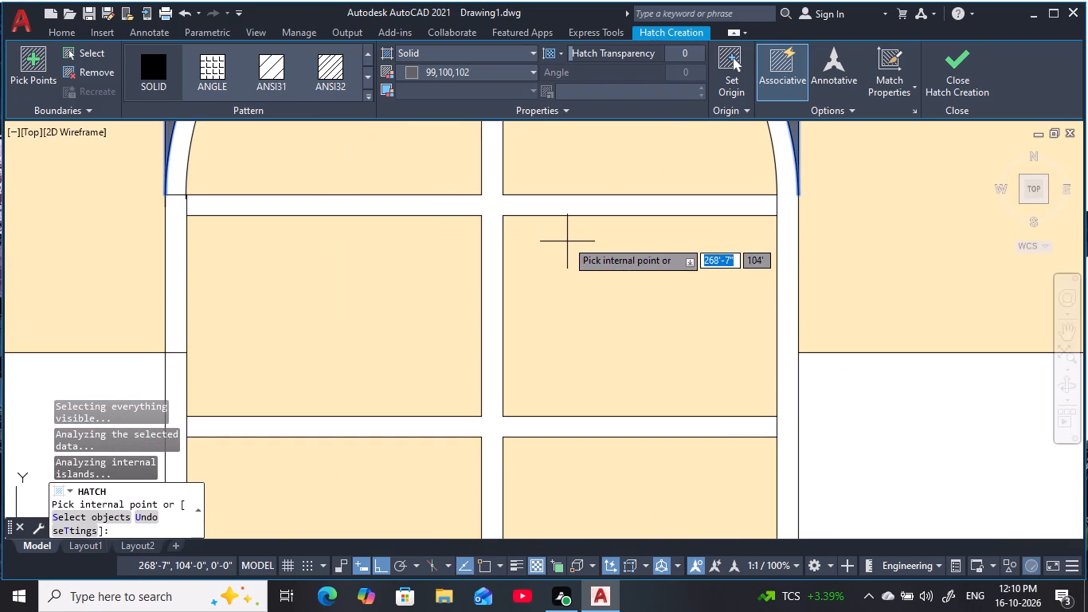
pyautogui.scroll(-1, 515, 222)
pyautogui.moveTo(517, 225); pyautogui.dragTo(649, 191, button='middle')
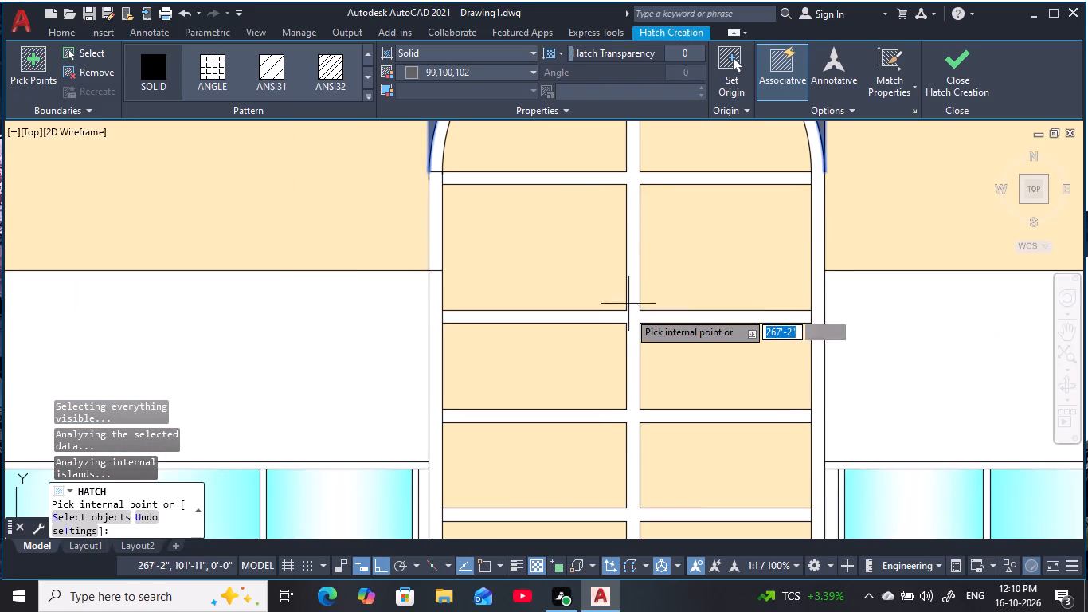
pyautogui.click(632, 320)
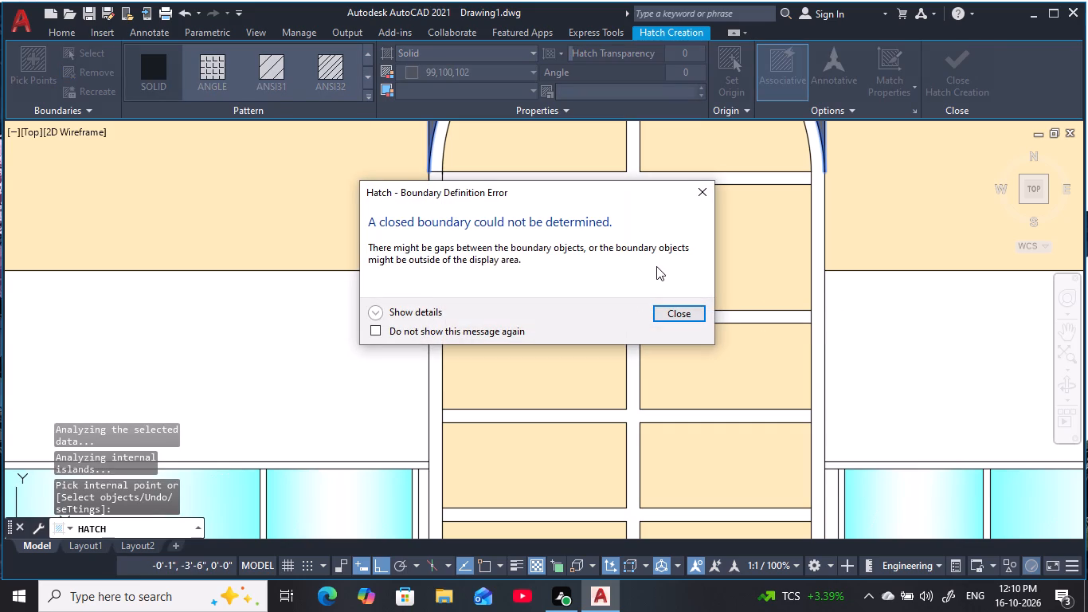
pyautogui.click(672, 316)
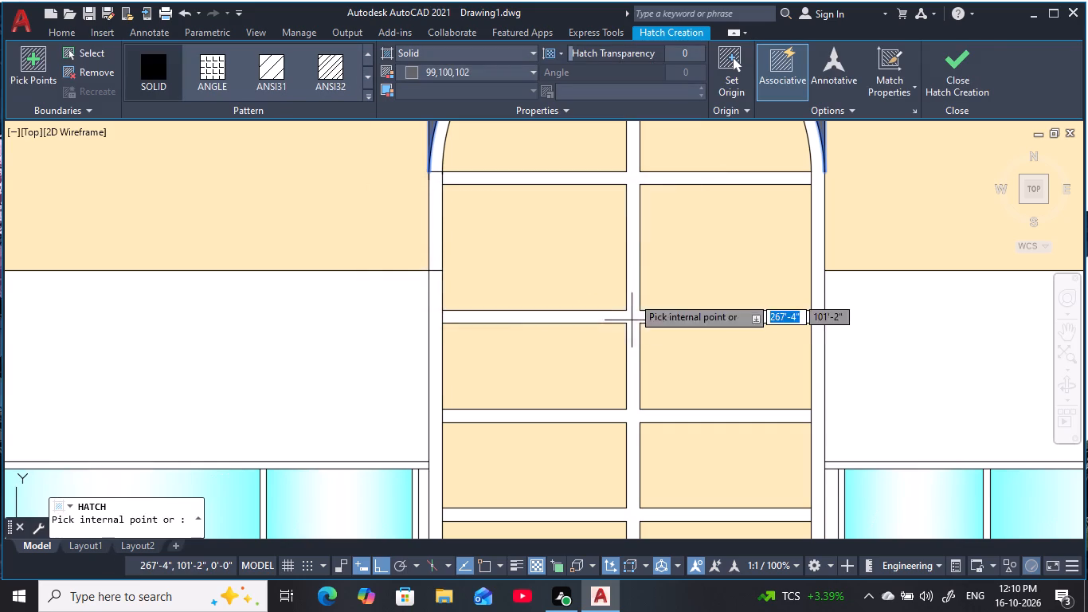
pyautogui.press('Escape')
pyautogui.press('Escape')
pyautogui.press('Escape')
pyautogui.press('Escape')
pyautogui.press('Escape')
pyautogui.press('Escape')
# Extend both lower ends of the central arch's outer arc.
pyautogui.write('EX')
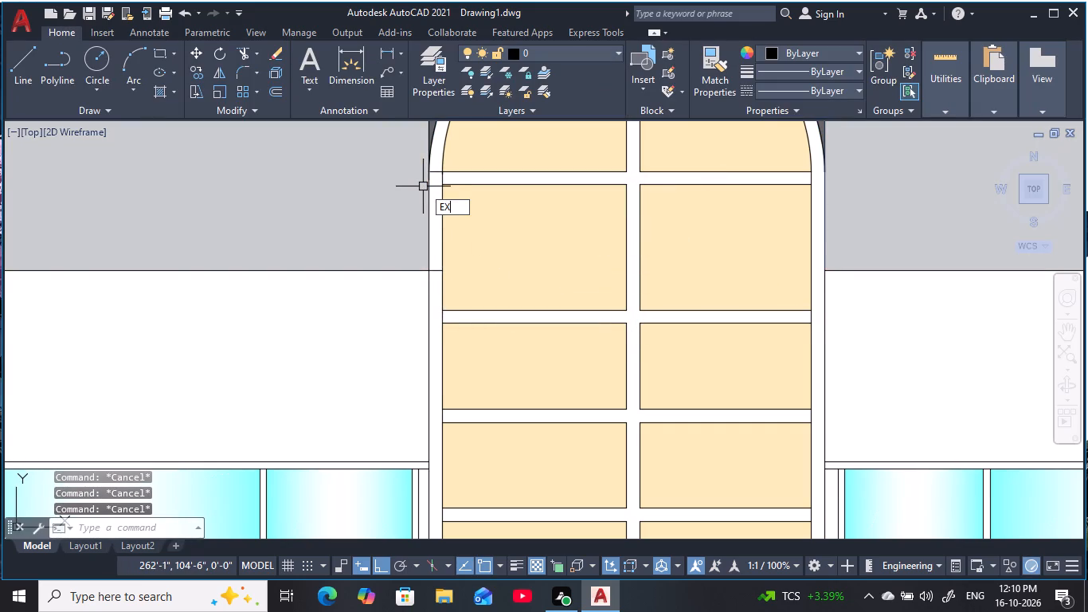
pyautogui.press('space')
pyautogui.moveTo(429, 186); pyautogui.dragTo(441, 301, button='middle')
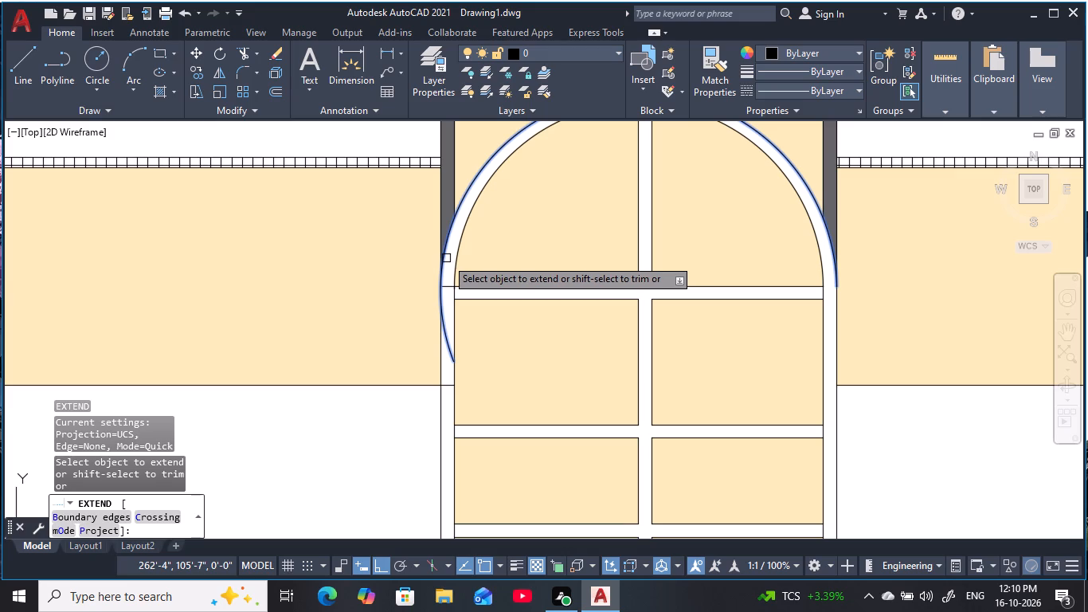
pyautogui.click(446, 258)
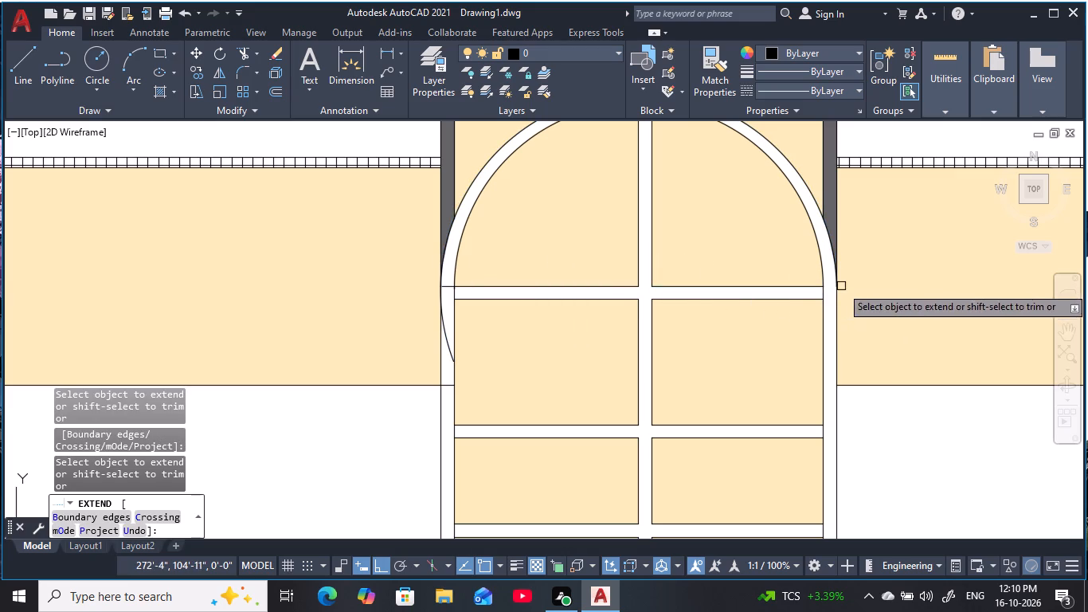
pyautogui.click(831, 243)
pyautogui.press('Escape')
pyautogui.press('Escape')
pyautogui.press('Escape')
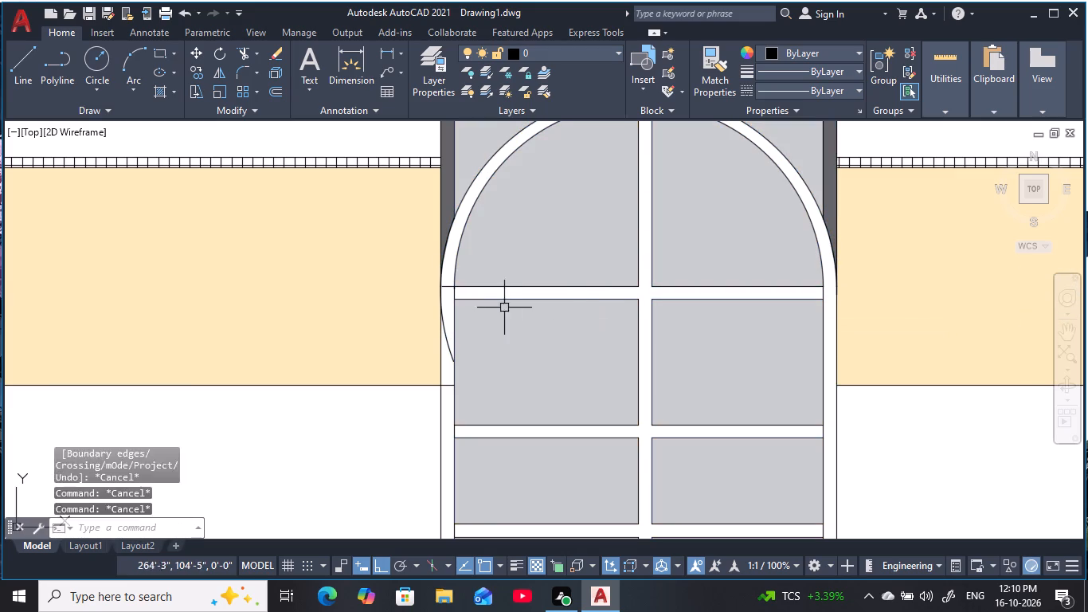
pyautogui.press('Escape')
pyautogui.press('Escape')
pyautogui.press('Escape')
pyautogui.press('Escape')
# Trim the overshooting piece of the outer arc inside the left frame post below the arch.
pyautogui.write('TR')
pyautogui.press('space')
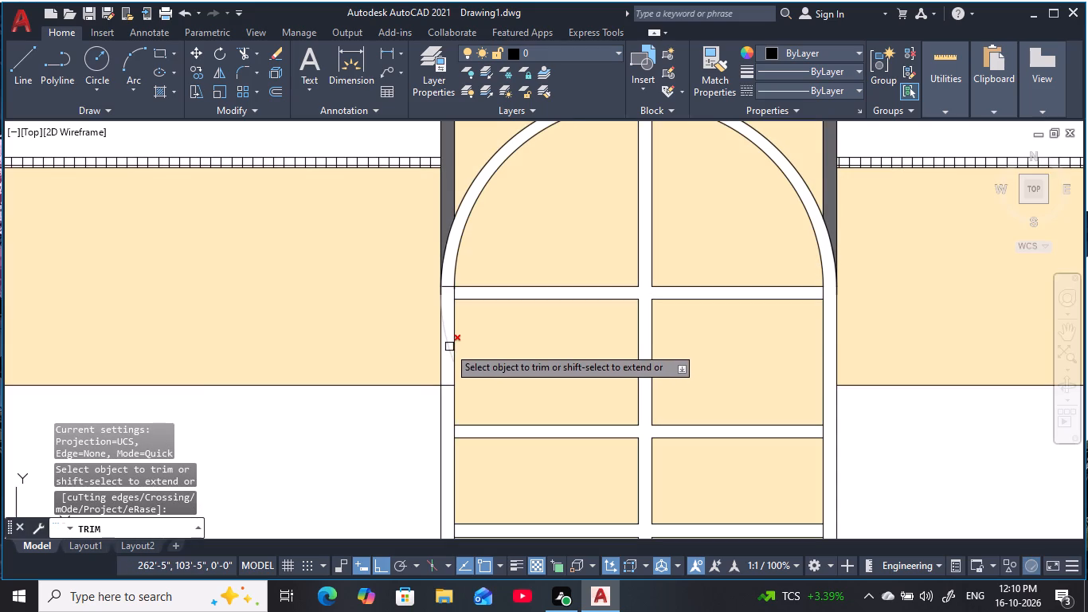
pyautogui.click(448, 347)
pyautogui.press('Escape')
pyautogui.press('Escape')
pyautogui.press('Escape')
pyautogui.press('Escape')
pyautogui.press('Escape')
pyautogui.press('Escape')
pyautogui.press('Escape')
pyautogui.press('Escape')
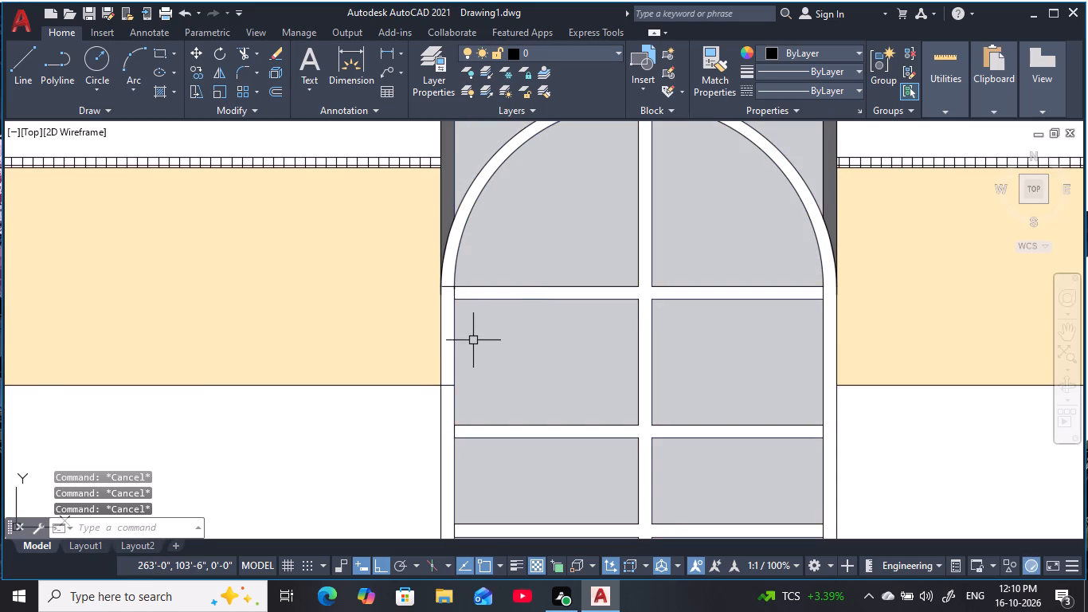
pyautogui.press('Escape')
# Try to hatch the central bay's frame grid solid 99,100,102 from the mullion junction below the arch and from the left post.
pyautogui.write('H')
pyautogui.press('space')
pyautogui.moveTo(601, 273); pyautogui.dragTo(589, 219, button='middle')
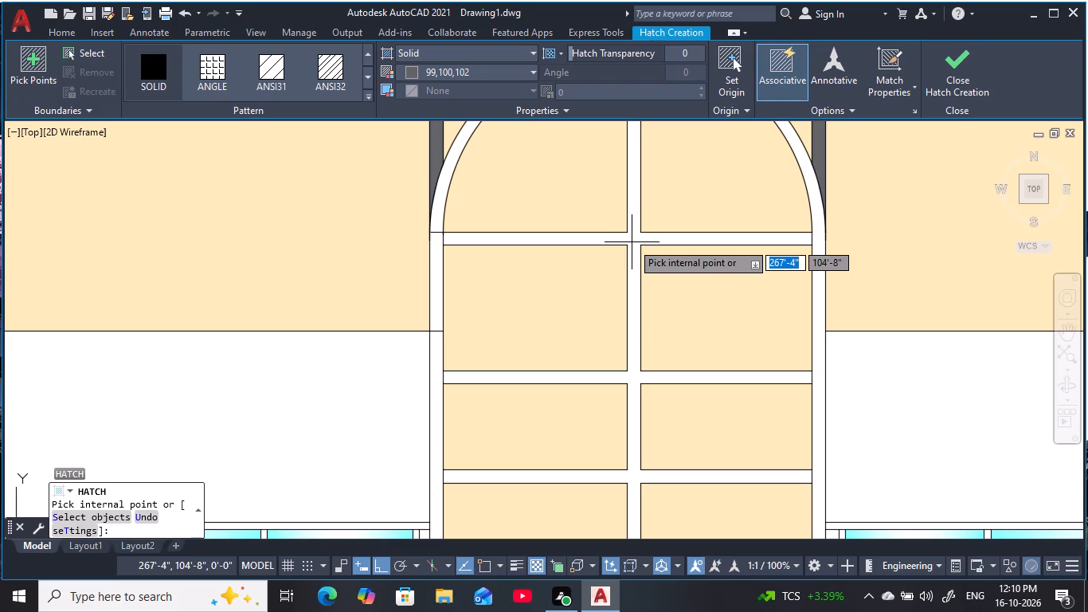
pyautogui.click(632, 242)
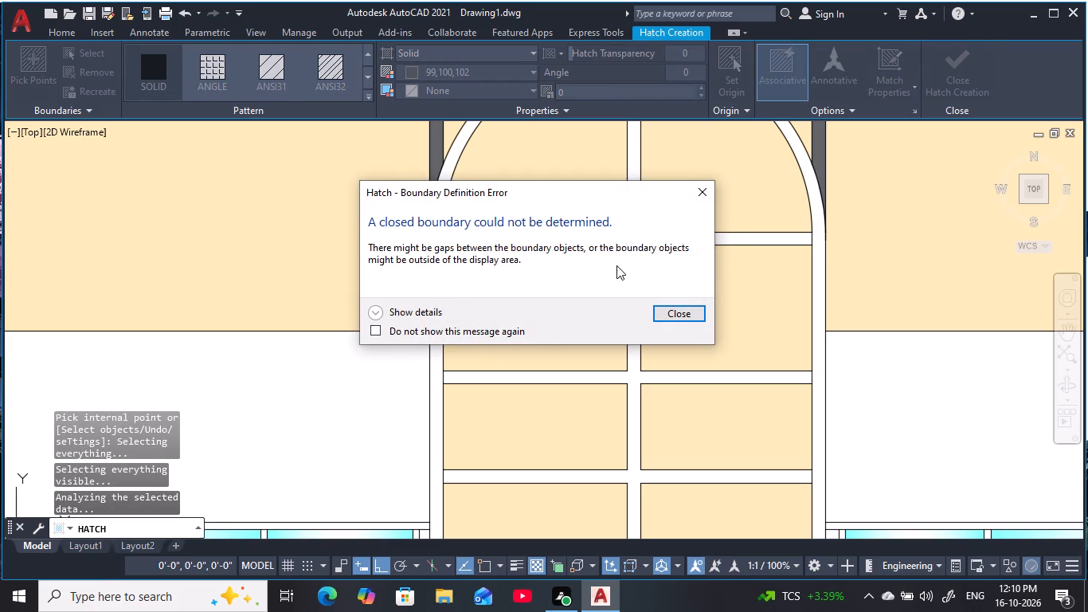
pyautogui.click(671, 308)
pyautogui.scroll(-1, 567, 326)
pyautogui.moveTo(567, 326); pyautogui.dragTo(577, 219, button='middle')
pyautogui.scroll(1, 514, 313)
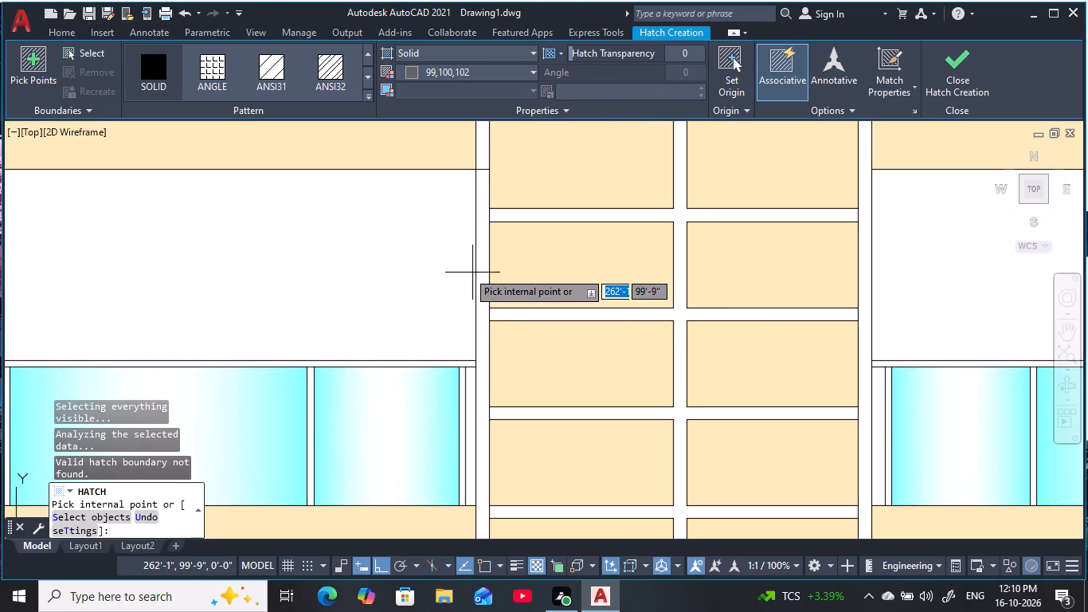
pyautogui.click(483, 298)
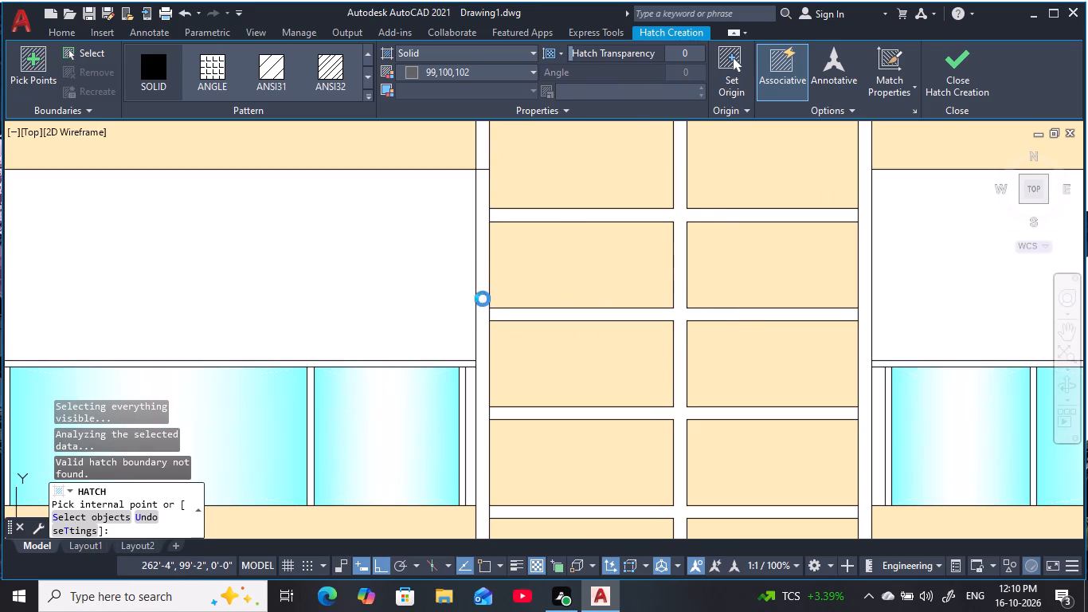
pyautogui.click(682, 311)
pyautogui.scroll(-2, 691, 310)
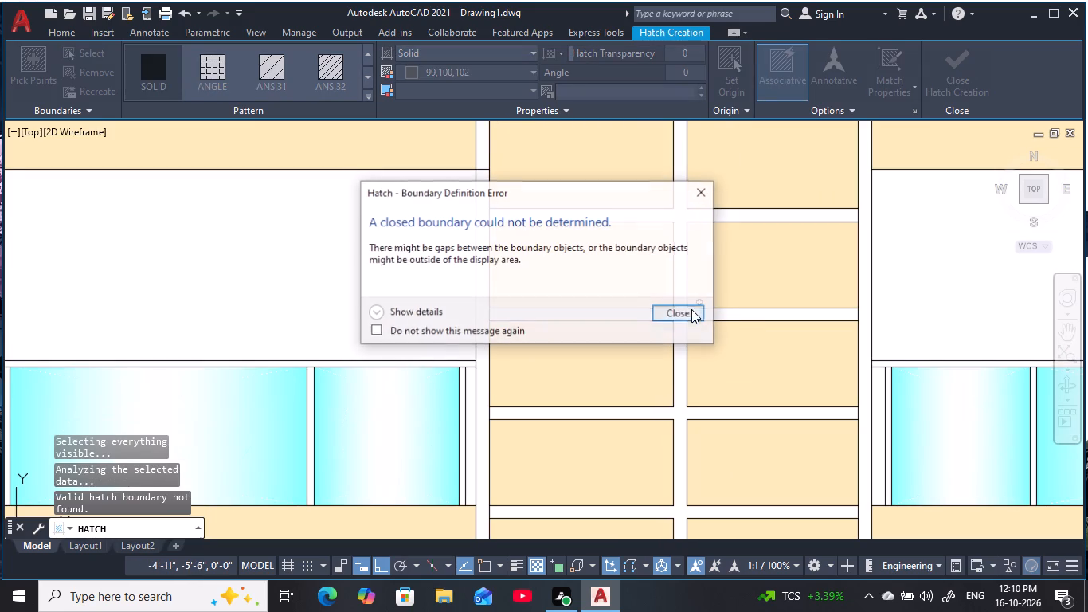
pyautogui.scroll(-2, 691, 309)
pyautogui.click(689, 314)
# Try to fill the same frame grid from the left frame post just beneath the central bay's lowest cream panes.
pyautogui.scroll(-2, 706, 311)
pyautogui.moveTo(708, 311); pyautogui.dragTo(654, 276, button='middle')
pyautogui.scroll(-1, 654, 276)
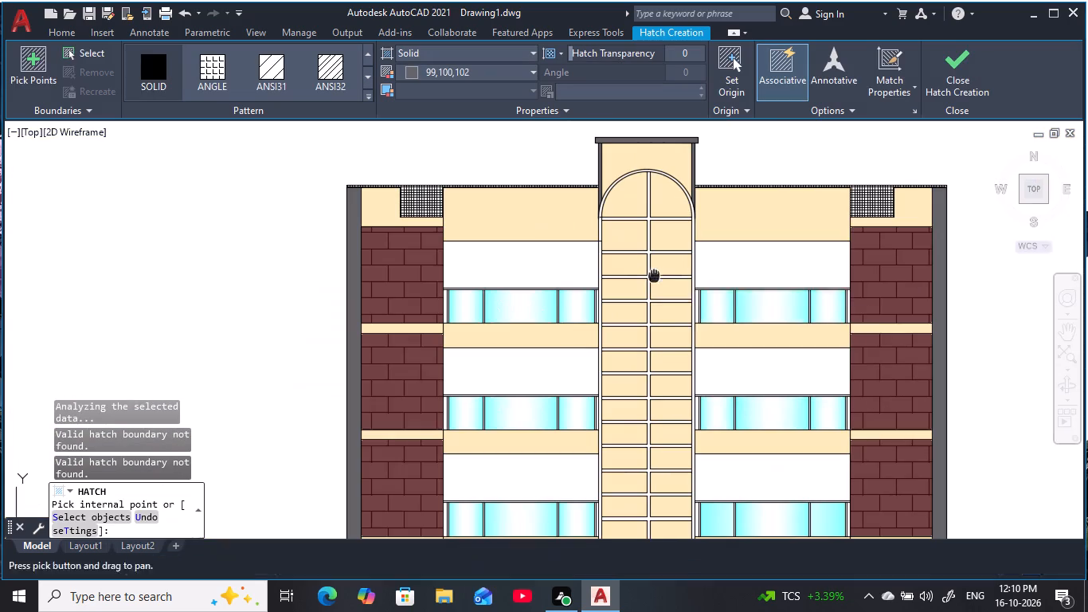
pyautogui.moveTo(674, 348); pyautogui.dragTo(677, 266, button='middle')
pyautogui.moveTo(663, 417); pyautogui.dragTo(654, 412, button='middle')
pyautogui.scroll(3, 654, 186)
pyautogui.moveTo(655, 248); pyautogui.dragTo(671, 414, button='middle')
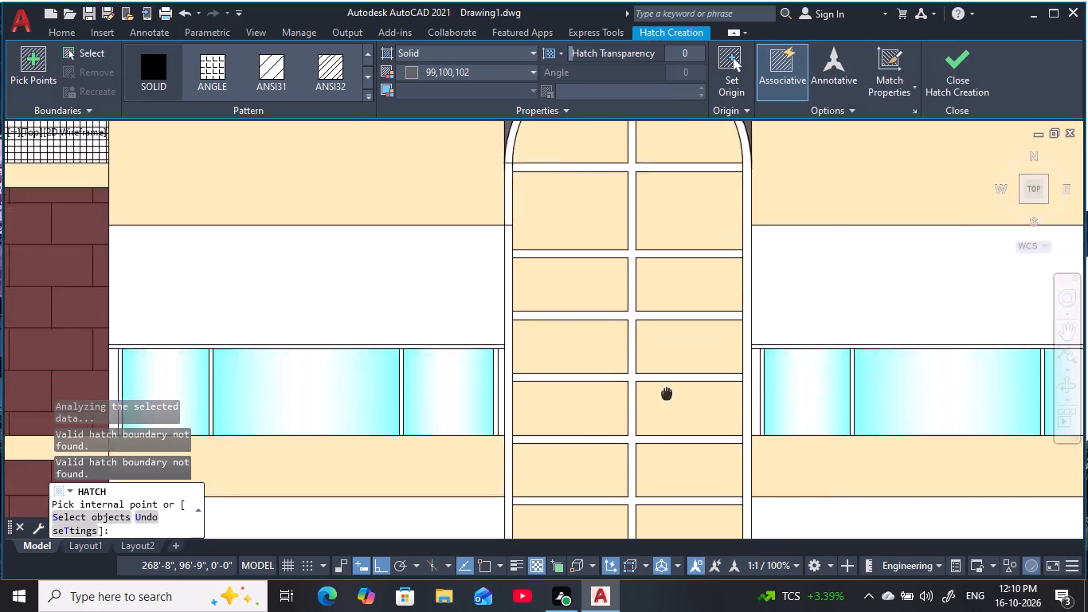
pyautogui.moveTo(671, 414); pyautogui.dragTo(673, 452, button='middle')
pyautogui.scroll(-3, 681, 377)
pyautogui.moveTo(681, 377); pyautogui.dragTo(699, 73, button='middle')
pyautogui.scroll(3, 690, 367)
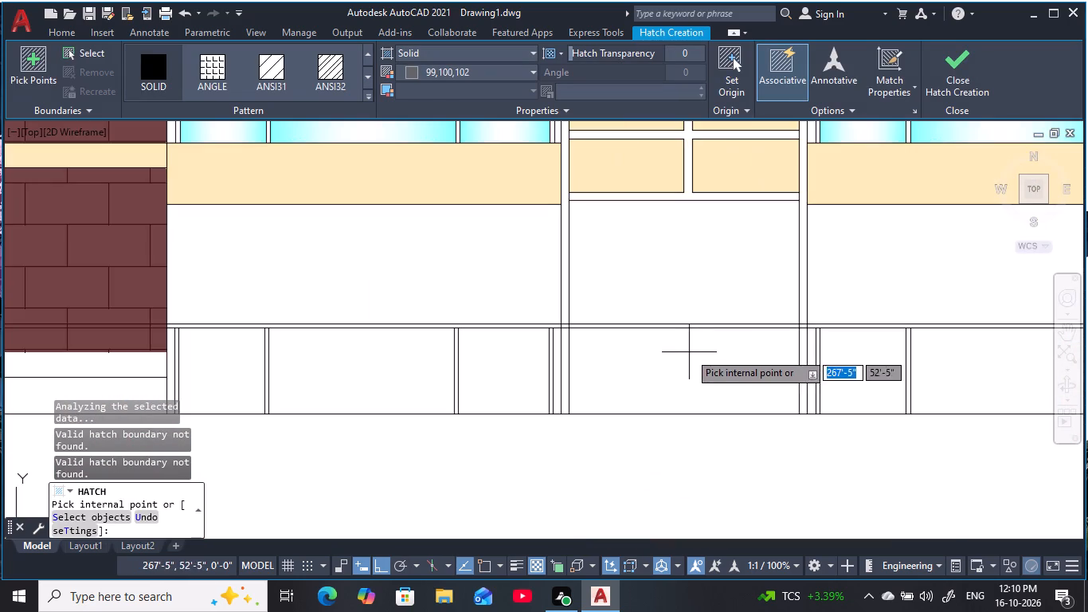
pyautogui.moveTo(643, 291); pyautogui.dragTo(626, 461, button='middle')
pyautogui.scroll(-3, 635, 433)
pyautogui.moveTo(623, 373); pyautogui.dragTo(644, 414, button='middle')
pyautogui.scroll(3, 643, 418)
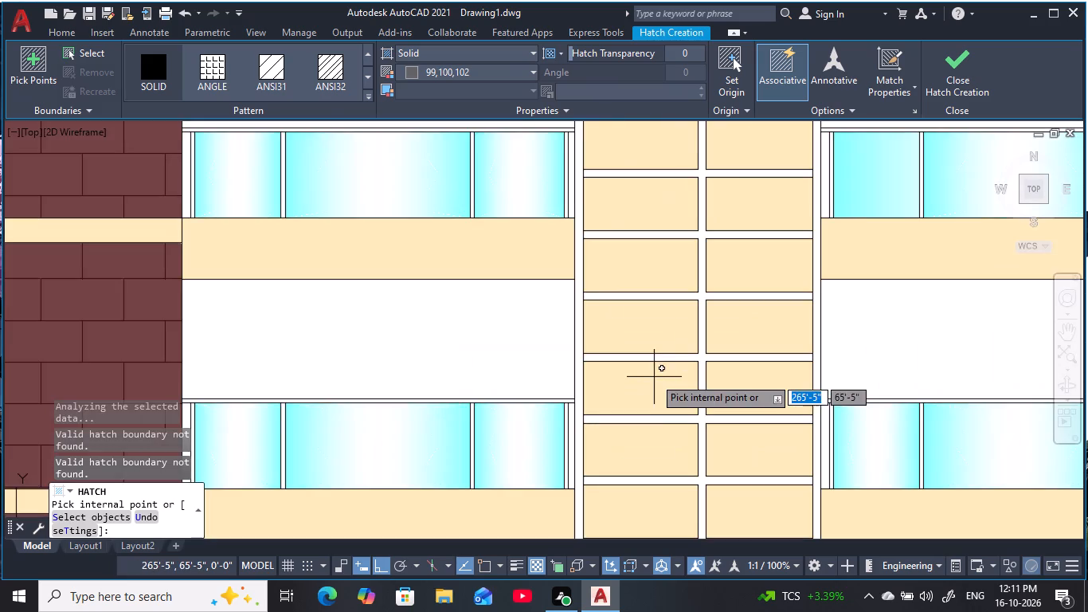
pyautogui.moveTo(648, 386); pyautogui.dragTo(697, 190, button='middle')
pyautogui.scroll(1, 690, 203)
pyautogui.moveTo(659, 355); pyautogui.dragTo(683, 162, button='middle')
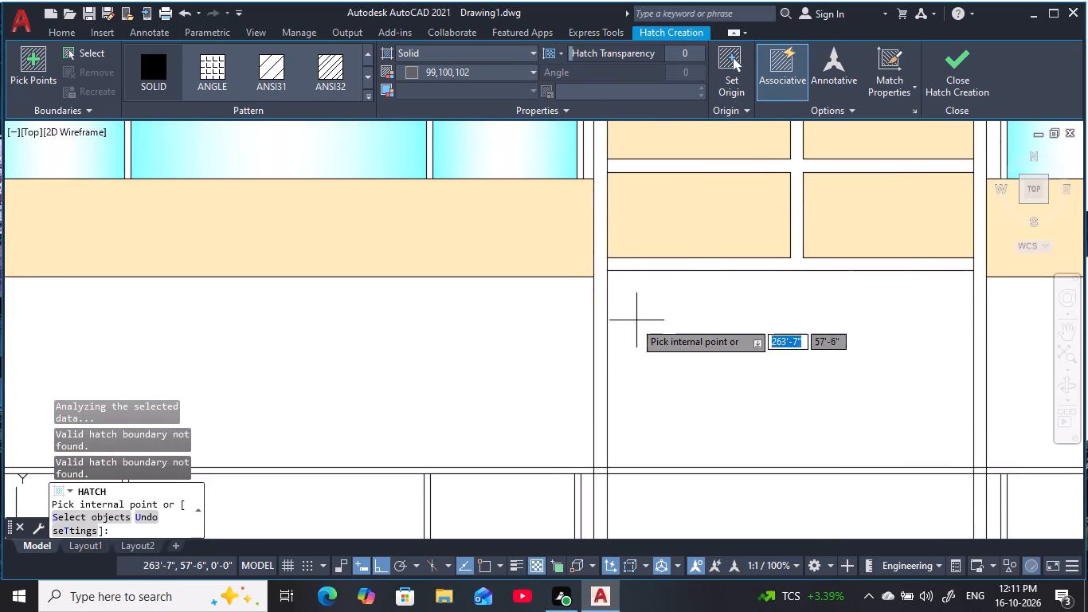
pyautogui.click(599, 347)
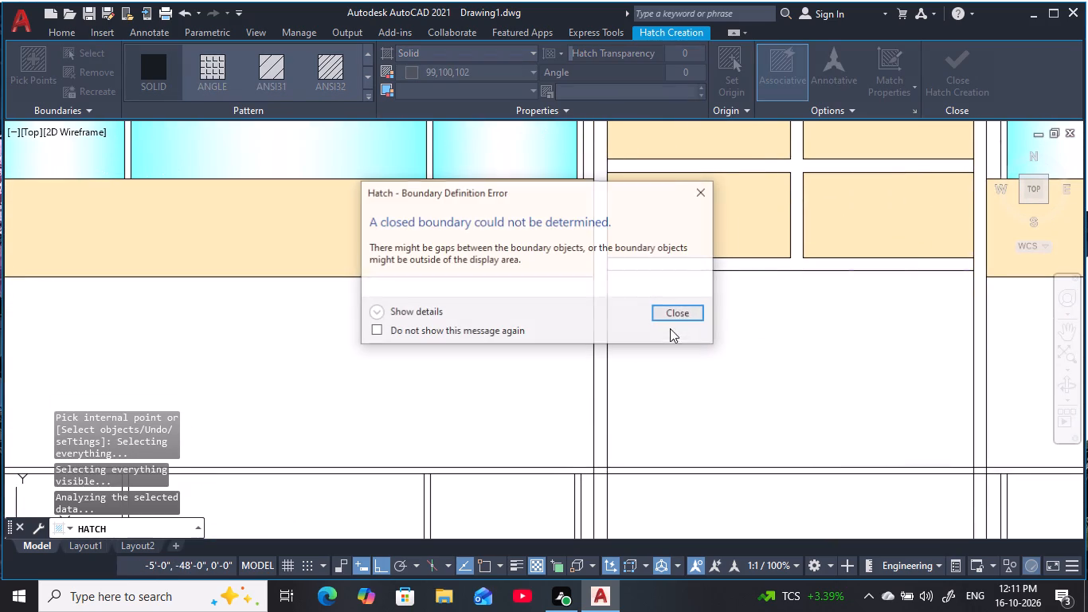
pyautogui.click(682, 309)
# Hatch the top rail and four posts of the lowest gradient-filled railing left of the central bay solid 99,100,102.
pyautogui.scroll(-3, 682, 309)
pyautogui.moveTo(674, 310); pyautogui.dragTo(786, 422, button='middle')
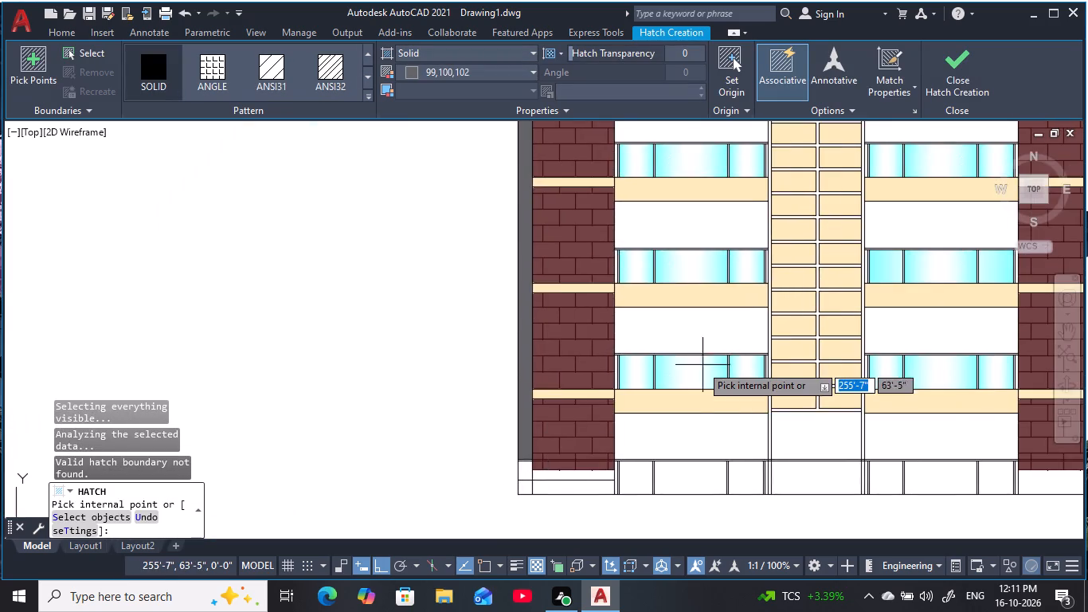
pyautogui.scroll(4, 693, 371)
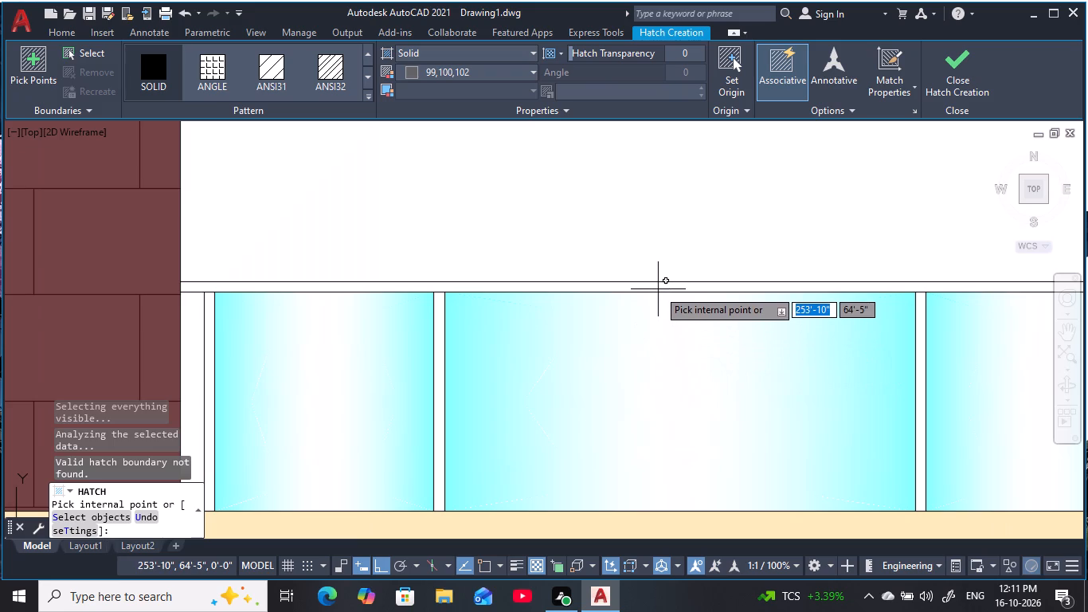
pyautogui.click(658, 289)
pyautogui.scroll(-1, 703, 262)
pyautogui.moveTo(703, 262); pyautogui.dragTo(699, 200, button='middle')
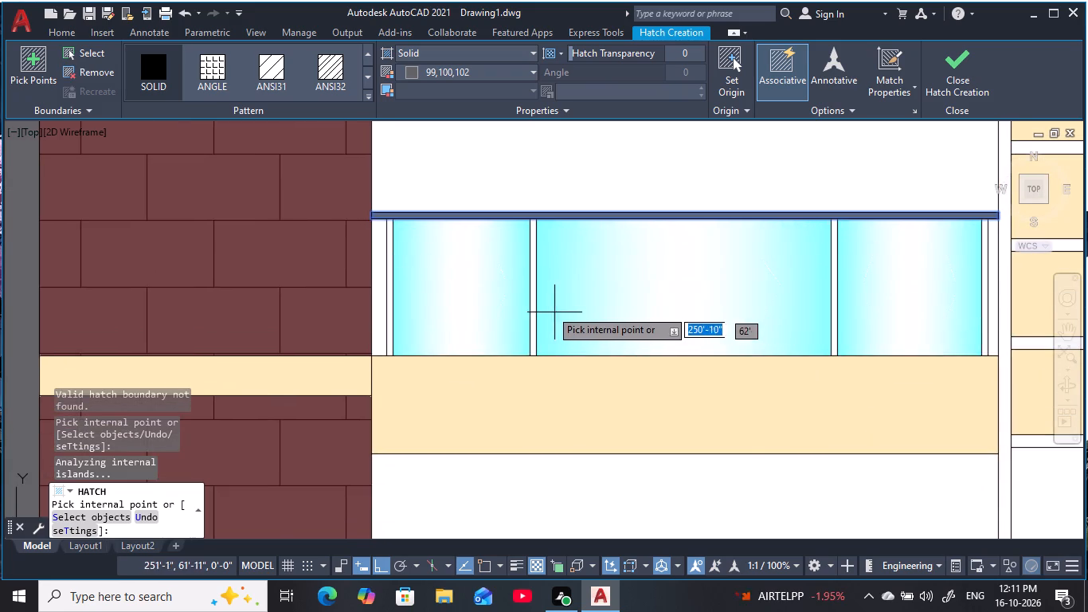
pyautogui.scroll(2, 533, 303)
pyautogui.click(530, 301)
pyautogui.moveTo(439, 308); pyautogui.dragTo(614, 320, button='middle')
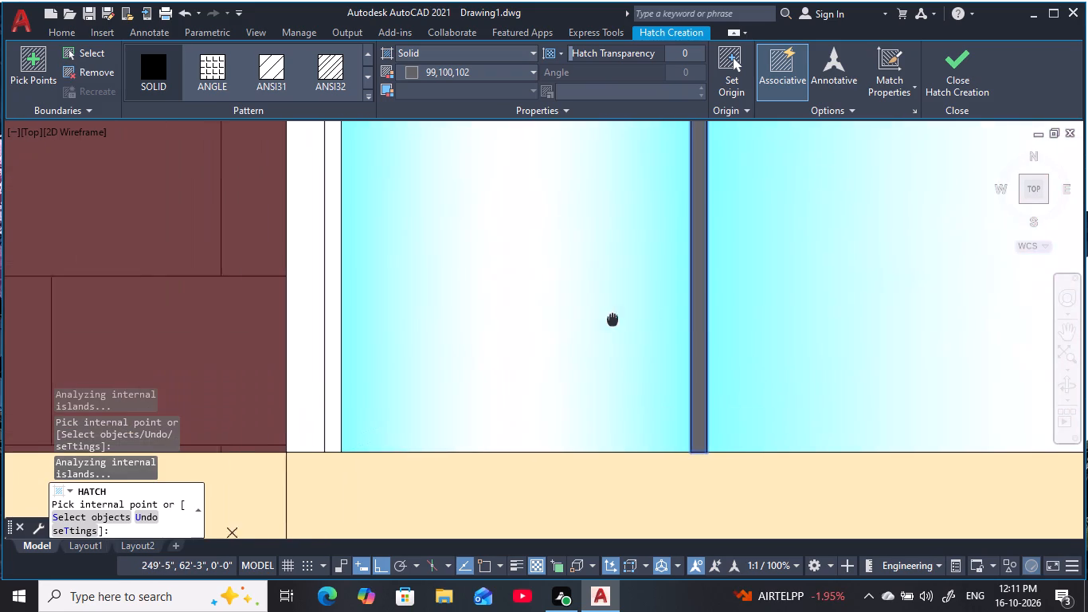
pyautogui.click(335, 295)
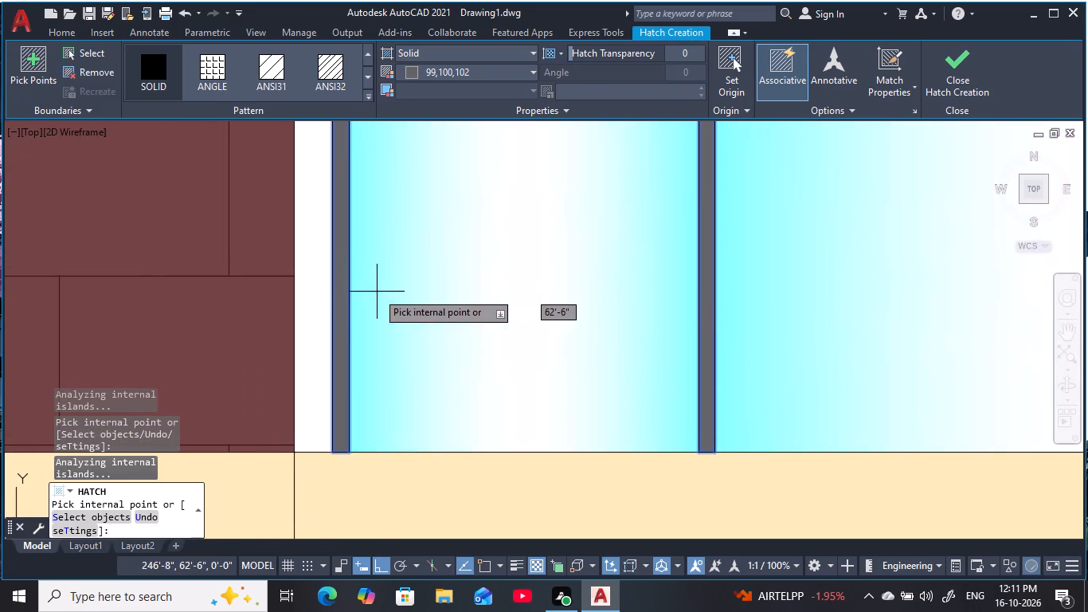
pyautogui.scroll(-2, 530, 295)
pyautogui.moveTo(542, 296); pyautogui.dragTo(306, 266, button='middle')
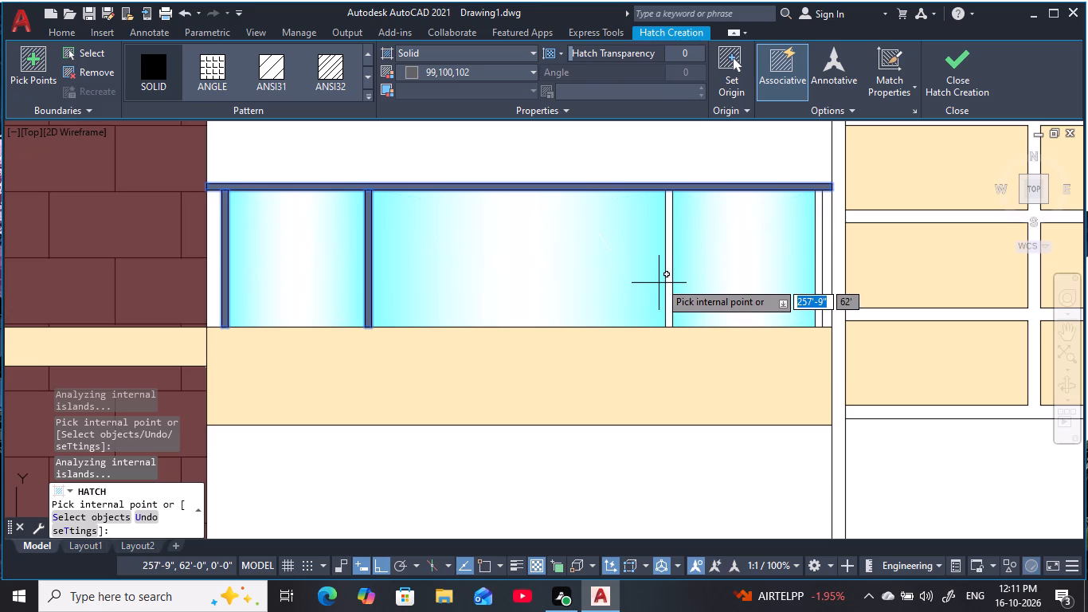
pyautogui.scroll(2, 671, 274)
pyautogui.click(670, 274)
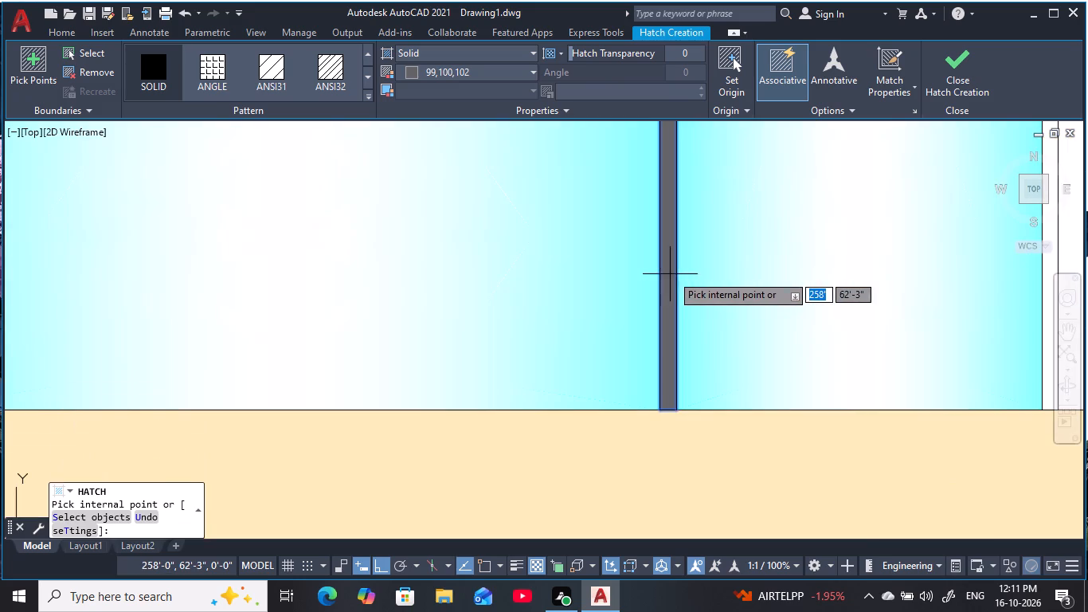
pyautogui.moveTo(768, 277); pyautogui.dragTo(479, 277, button='middle')
pyautogui.click(761, 299)
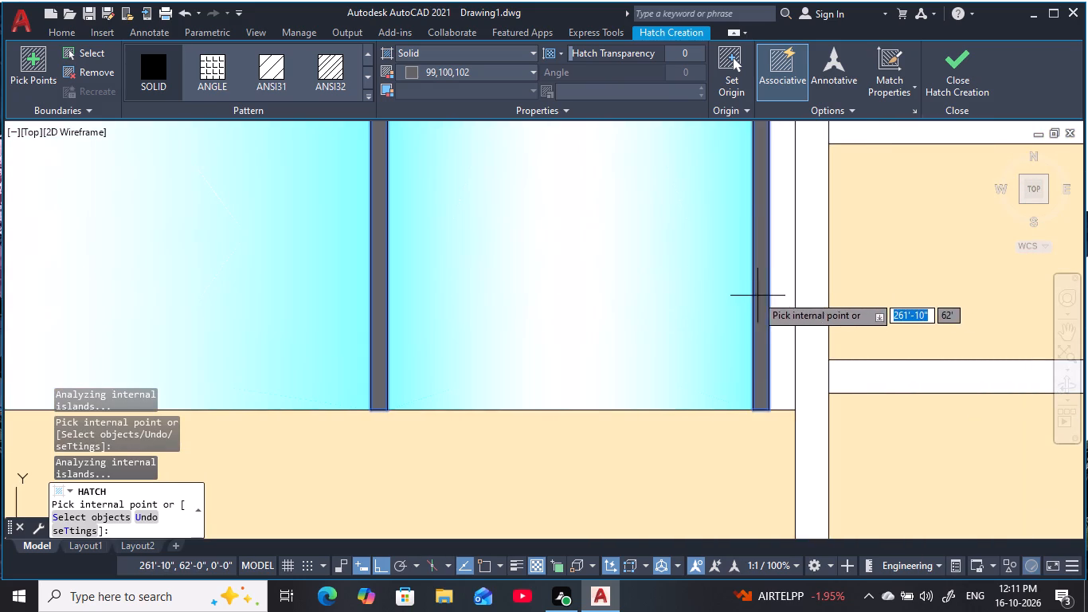
pyautogui.scroll(-3, 745, 288)
pyautogui.moveTo(718, 277); pyautogui.dragTo(830, 409, button='middle')
pyautogui.scroll(-1, 795, 391)
pyautogui.scroll(-1, 762, 318)
pyautogui.press('Escape')
pyautogui.press('Escape')
pyautogui.press('Escape')
pyautogui.press('Escape')
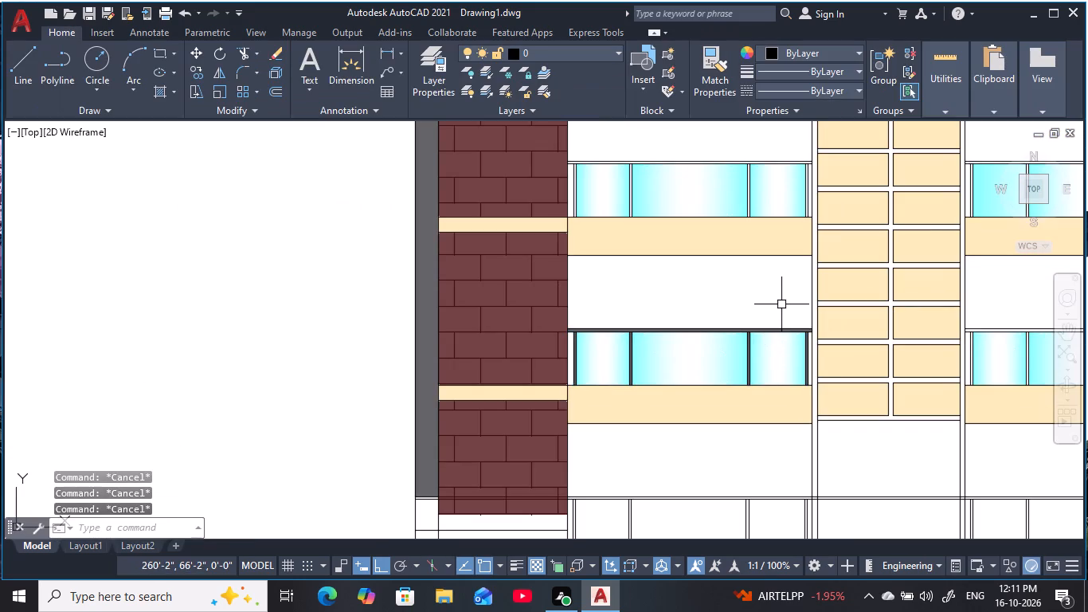
# Hatch the top rail and four posts of the matching railing right of the central bay, same level, solid 99,100,102.
pyautogui.moveTo(781, 304); pyautogui.dragTo(661, 319, button='middle')
pyautogui.scroll(-2, 655, 316)
pyautogui.scroll(3, 795, 308)
pyautogui.moveTo(795, 307); pyautogui.dragTo(735, 237, button='middle')
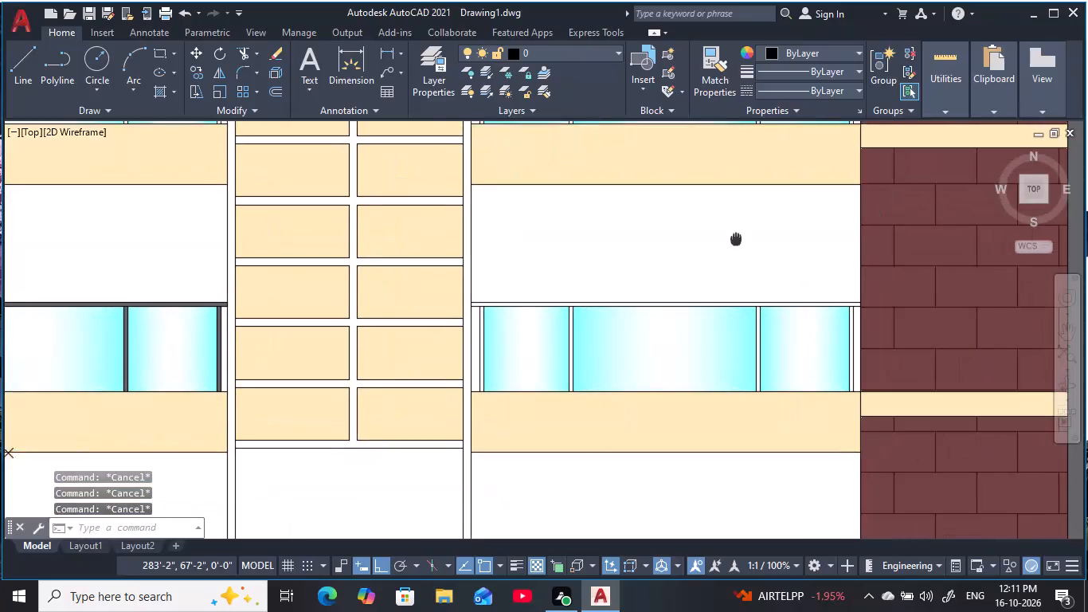
pyautogui.press('Escape')
pyautogui.press('space')
pyautogui.scroll(2, 567, 301)
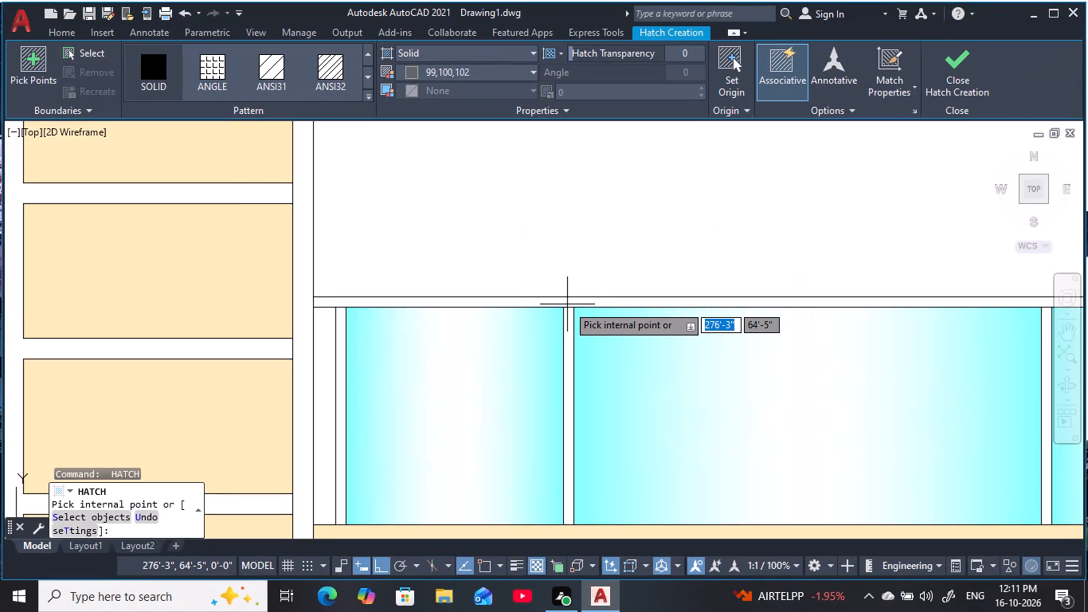
pyautogui.click(567, 304)
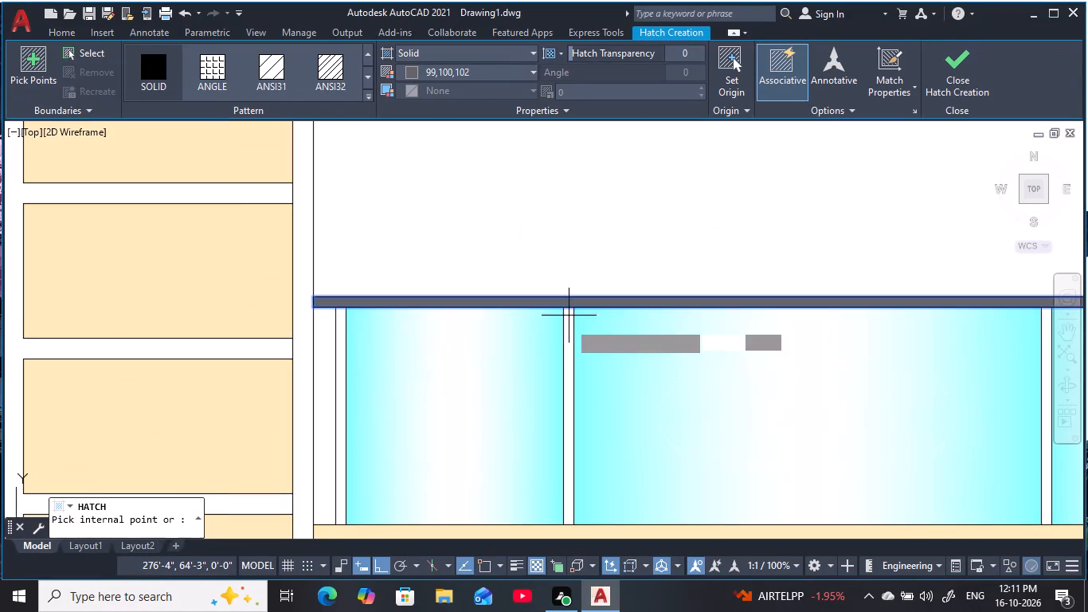
pyautogui.click(566, 336)
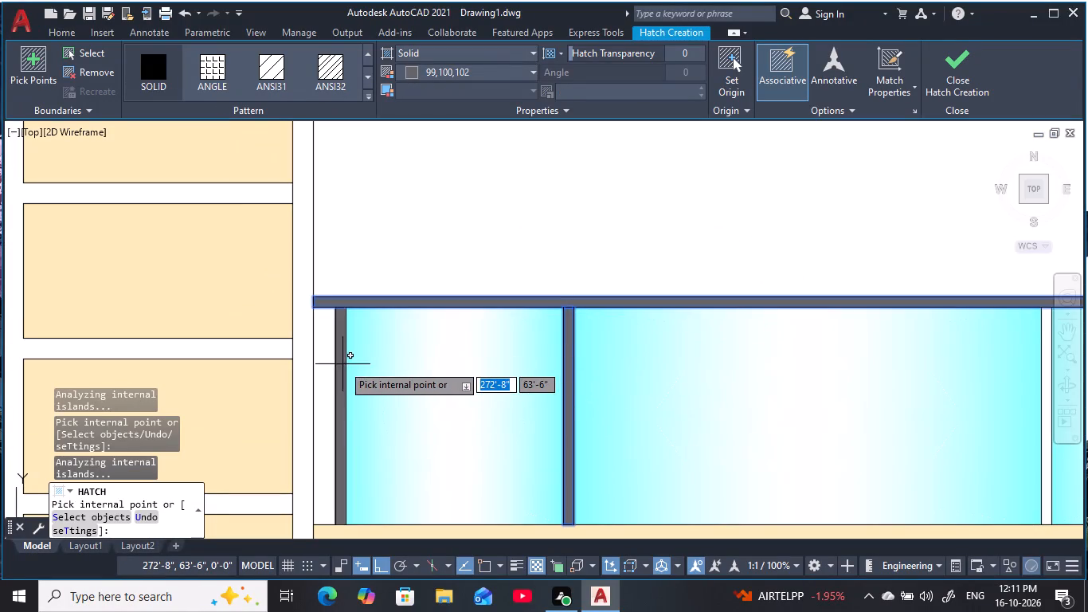
pyautogui.click(342, 364)
pyautogui.moveTo(888, 351); pyautogui.dragTo(582, 286, button='middle')
pyautogui.scroll(1, 574, 284)
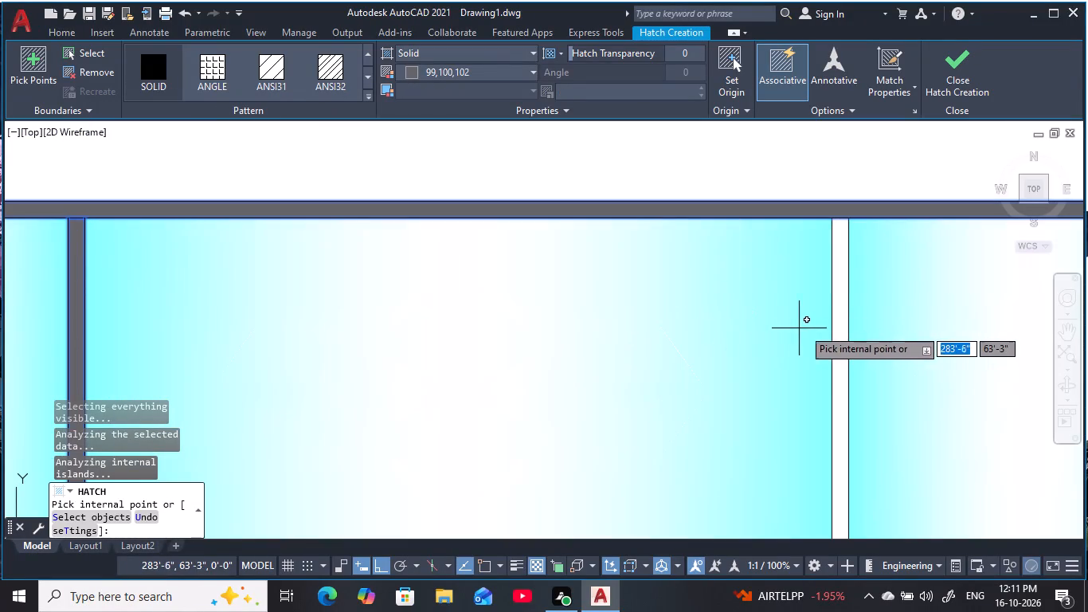
pyautogui.click(841, 320)
pyautogui.moveTo(853, 311); pyautogui.dragTo(446, 268, button='middle')
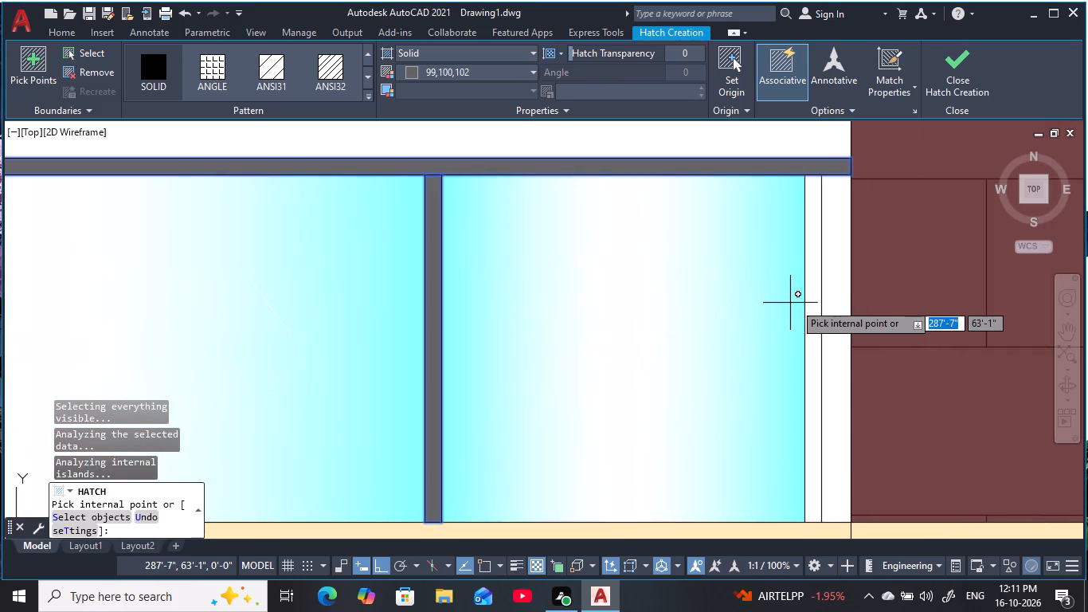
pyautogui.click(814, 304)
pyautogui.scroll(-5, 656, 271)
pyautogui.moveTo(625, 264); pyautogui.dragTo(777, 327, button='middle')
pyautogui.press('Escape')
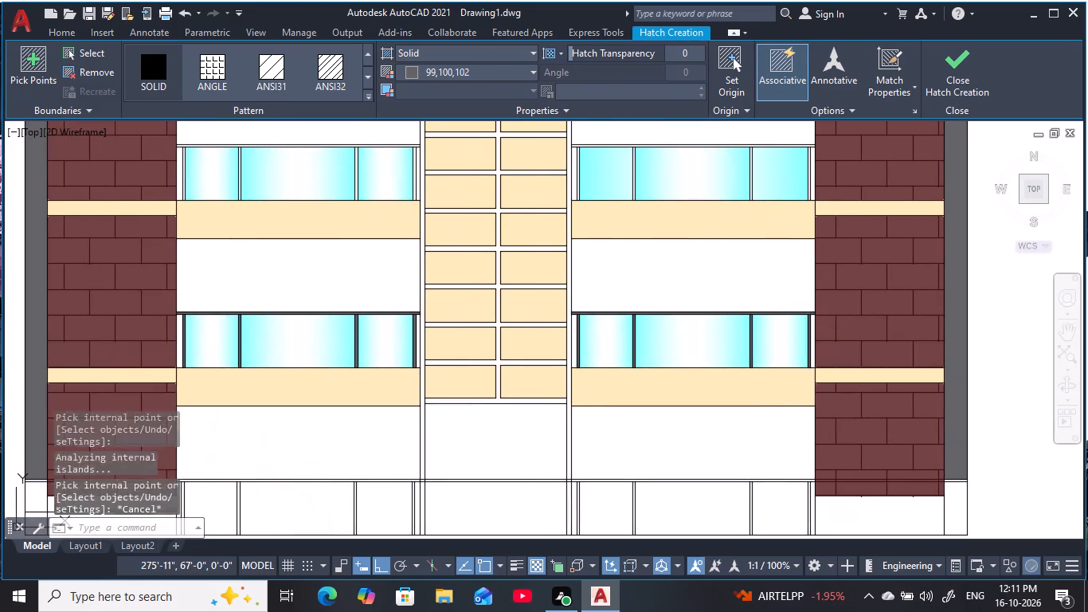
pyautogui.press('Escape')
pyautogui.press('Escape')
# Hatch the top rail and four posts of the railing one level higher, right of the central bay, solid 99,100,102.
pyautogui.moveTo(638, 283); pyautogui.dragTo(677, 343, button='middle')
pyautogui.scroll(-1, 694, 342)
pyautogui.press('Escape')
pyautogui.press('Escape')
pyautogui.press('Escape')
pyautogui.press('Escape')
pyautogui.press('Escape')
pyautogui.scroll(2, 688, 284)
pyautogui.press('space')
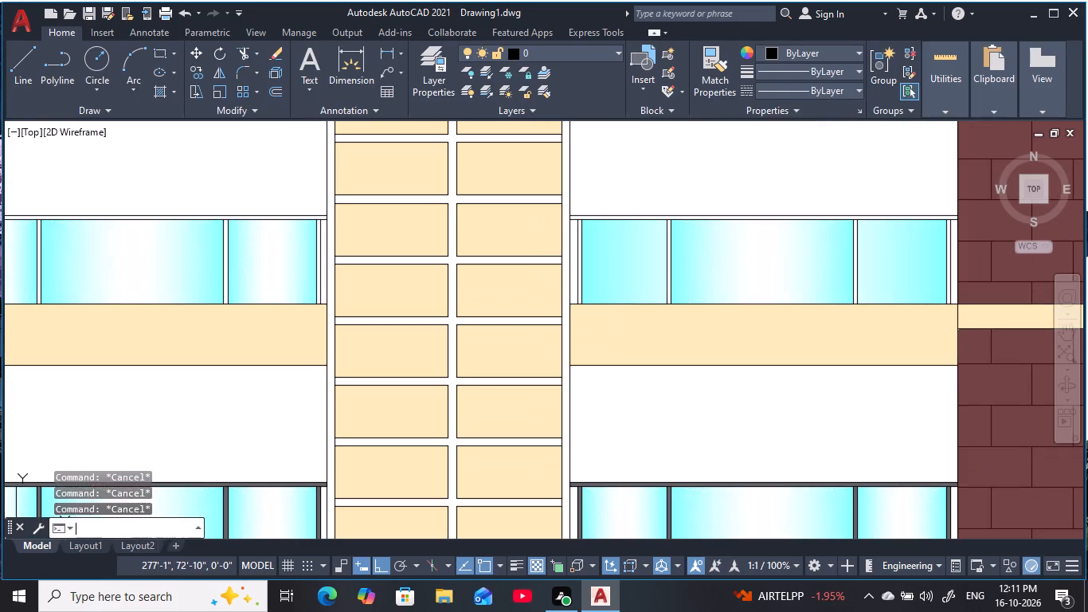
pyautogui.scroll(3, 667, 265)
pyautogui.click(673, 276)
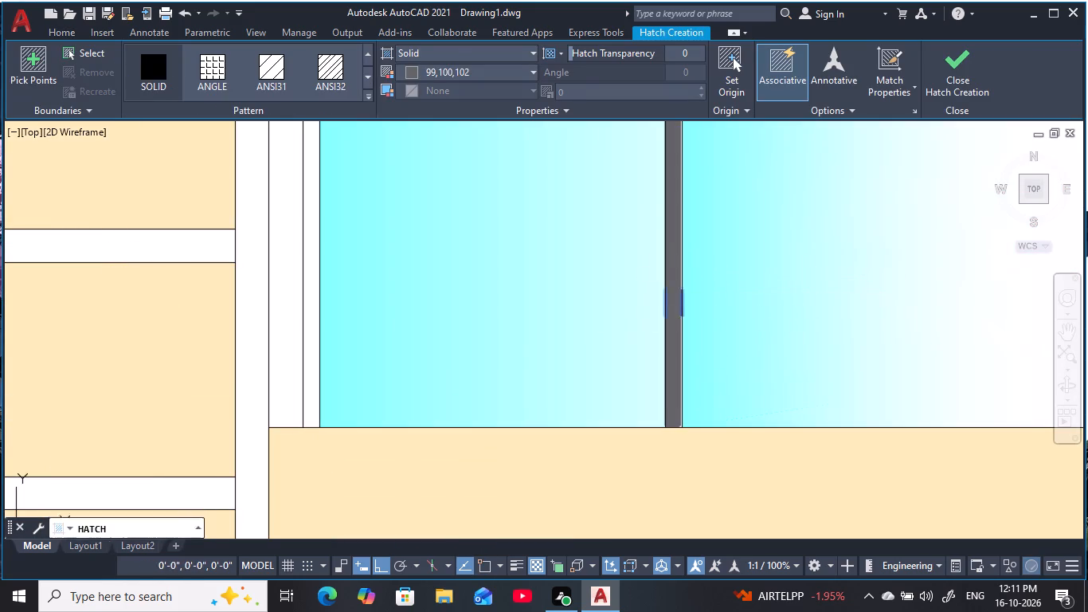
pyautogui.click(311, 305)
pyautogui.moveTo(491, 253); pyautogui.dragTo(493, 298, button='middle')
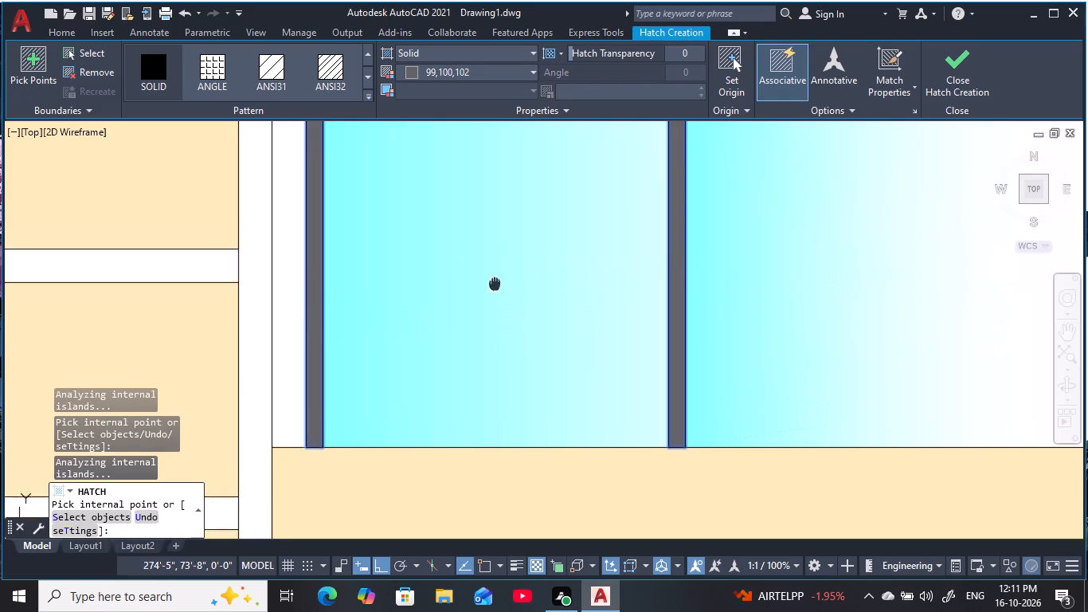
pyautogui.moveTo(493, 298); pyautogui.dragTo(513, 427, button='middle')
pyautogui.click(610, 249)
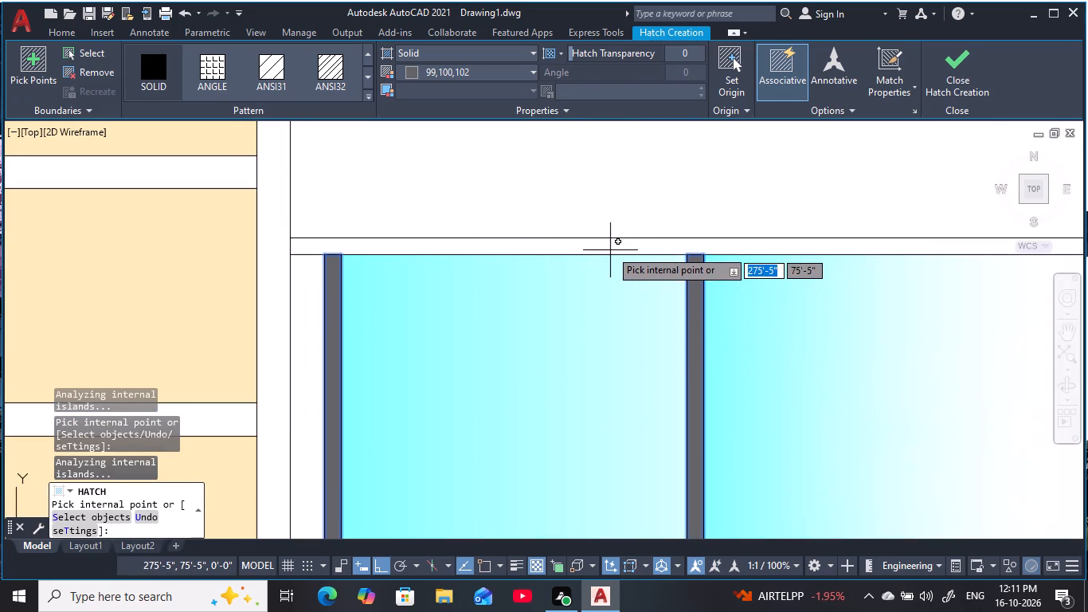
pyautogui.scroll(-1, 890, 283)
pyautogui.moveTo(890, 283); pyautogui.dragTo(496, 245, button='middle')
pyautogui.scroll(-1, 494, 245)
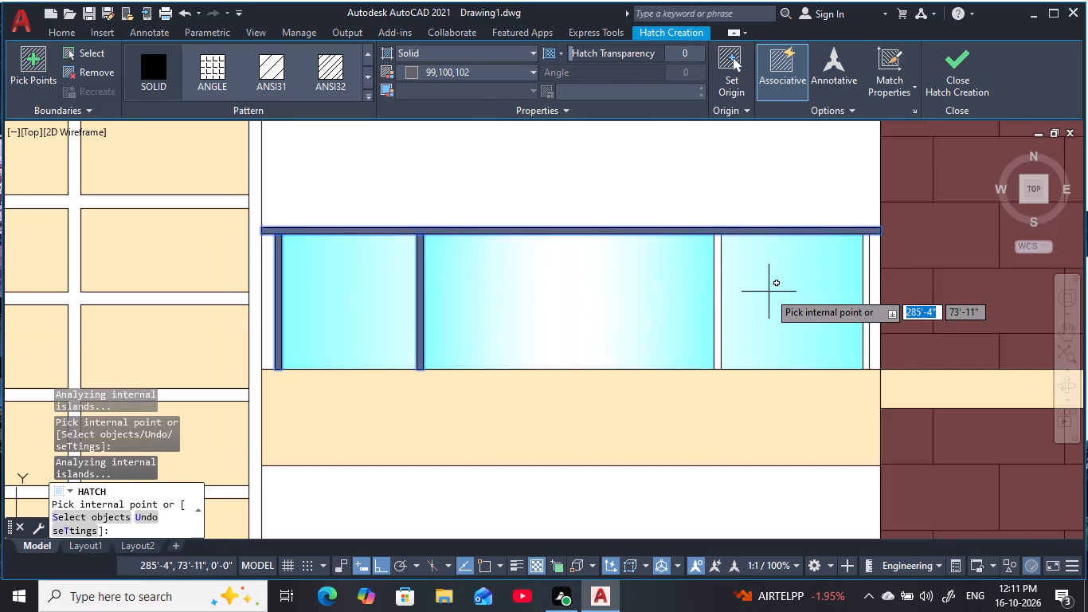
pyautogui.scroll(2, 769, 292)
pyautogui.click(642, 292)
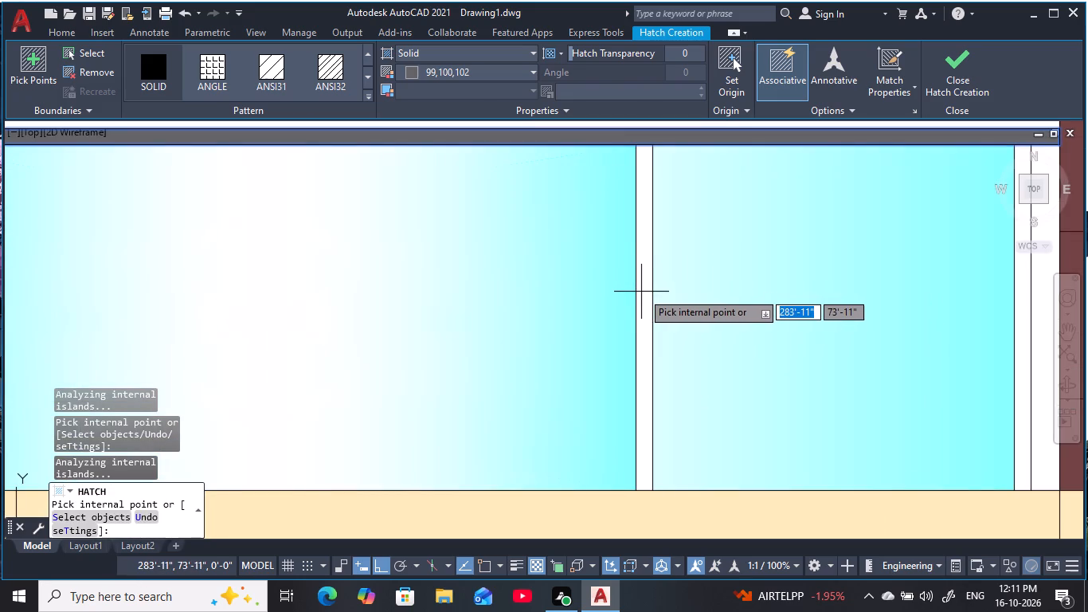
pyautogui.moveTo(789, 307); pyautogui.dragTo(674, 307, button='middle')
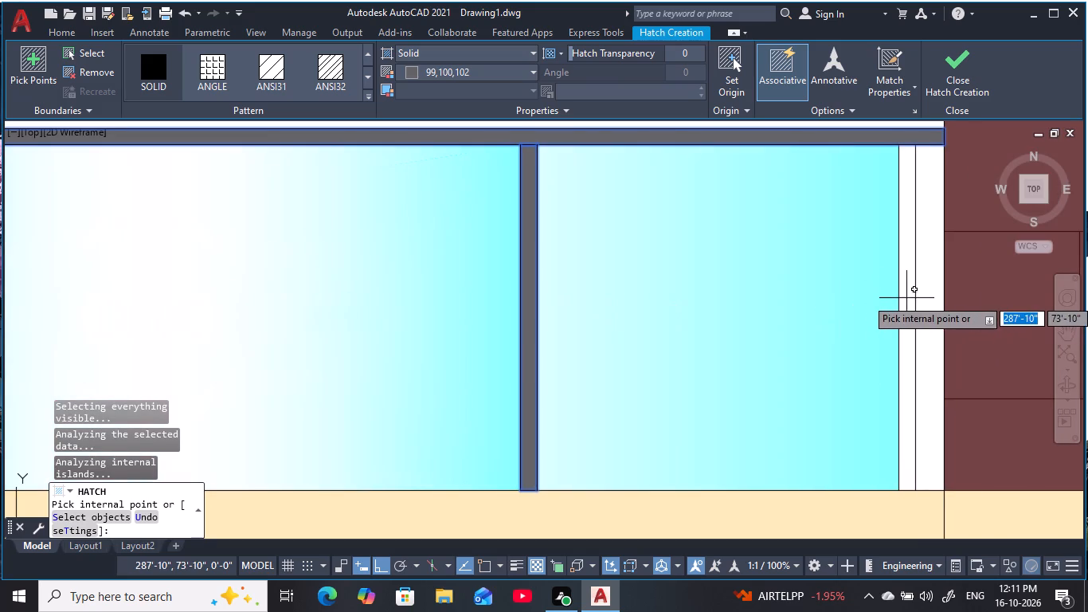
pyautogui.click(909, 297)
pyautogui.scroll(-3, 657, 272)
pyautogui.moveTo(658, 270); pyautogui.dragTo(839, 320, button='middle')
pyautogui.press('Escape')
pyautogui.press('Escape')
pyautogui.press('Escape')
pyautogui.press('Escape')
pyautogui.moveTo(579, 229); pyautogui.dragTo(629, 249, button='middle')
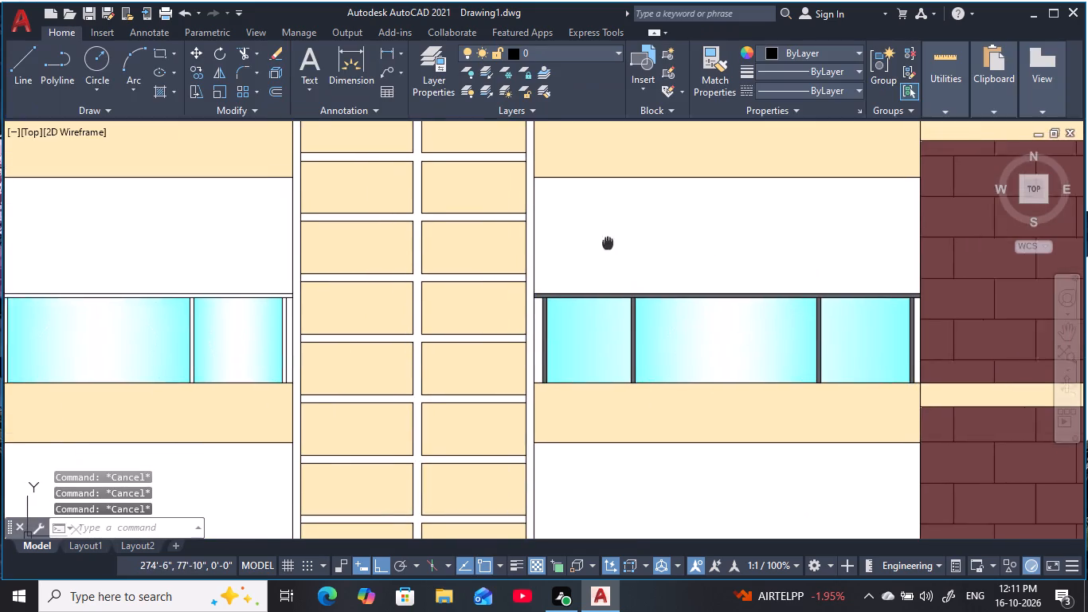
# Hatch the top rail and four posts of the second-lowest gradient-filled railing left of the central bay solid 99,100,102.
pyautogui.moveTo(629, 249); pyautogui.dragTo(709, 261, button='middle')
pyautogui.scroll(-3, 686, 261)
pyautogui.scroll(3, 616, 274)
pyautogui.press('Escape')
pyautogui.press('Escape')
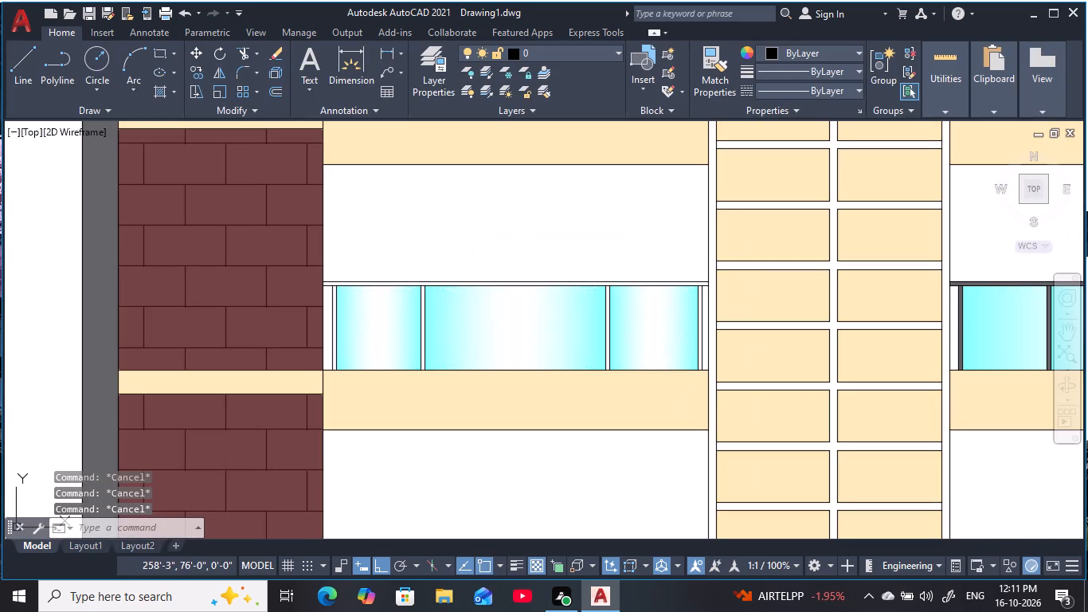
pyautogui.press('space')
pyautogui.scroll(3, 605, 312)
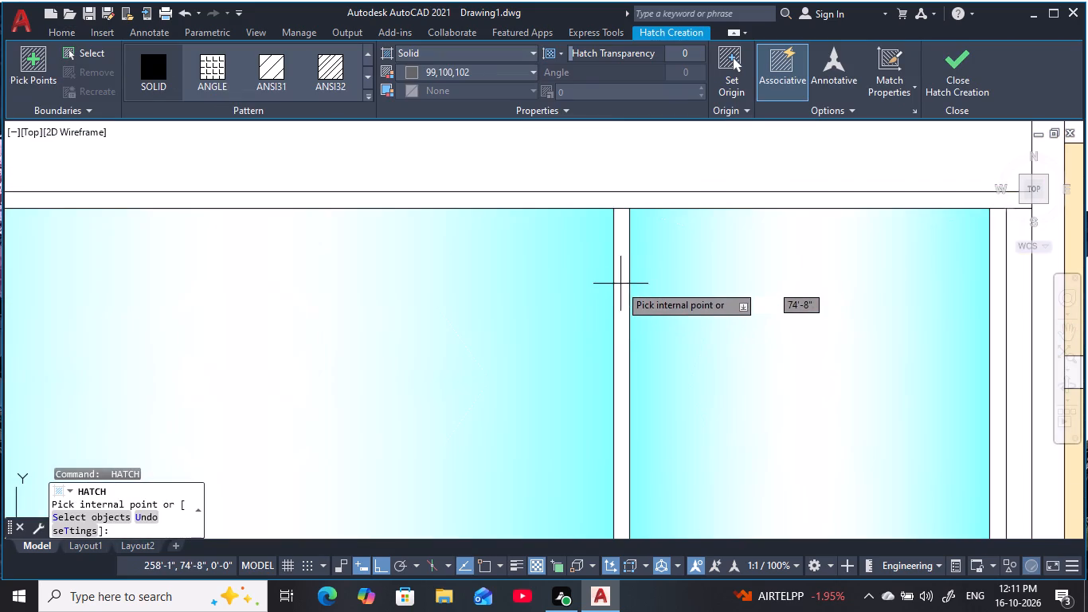
pyautogui.click(618, 286)
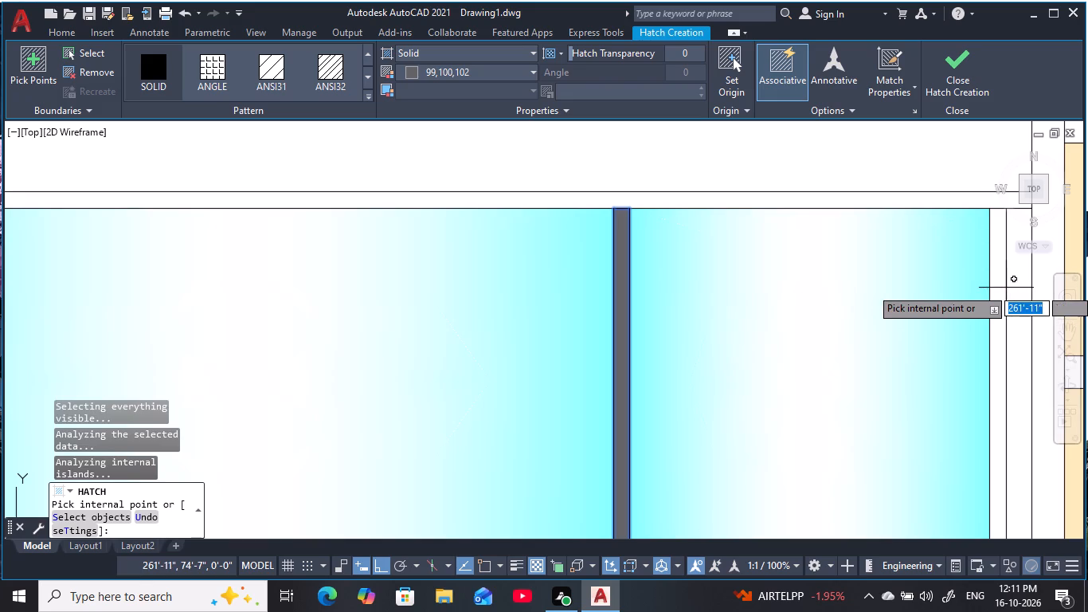
pyautogui.click(1004, 288)
pyautogui.click(980, 207)
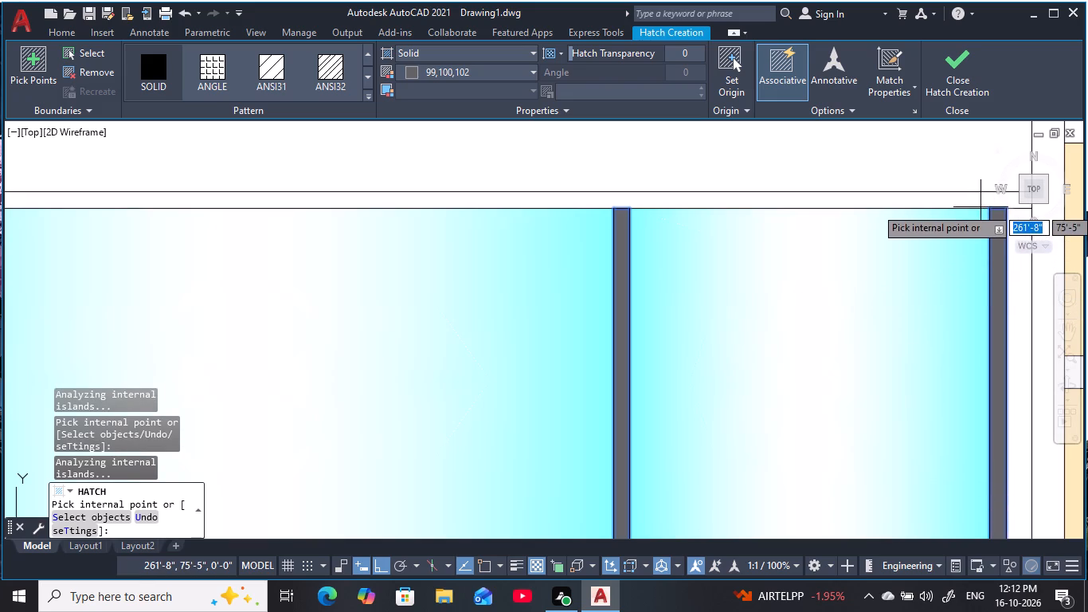
pyautogui.scroll(-3, 441, 345)
pyautogui.moveTo(381, 339); pyautogui.dragTo(685, 288, button='middle')
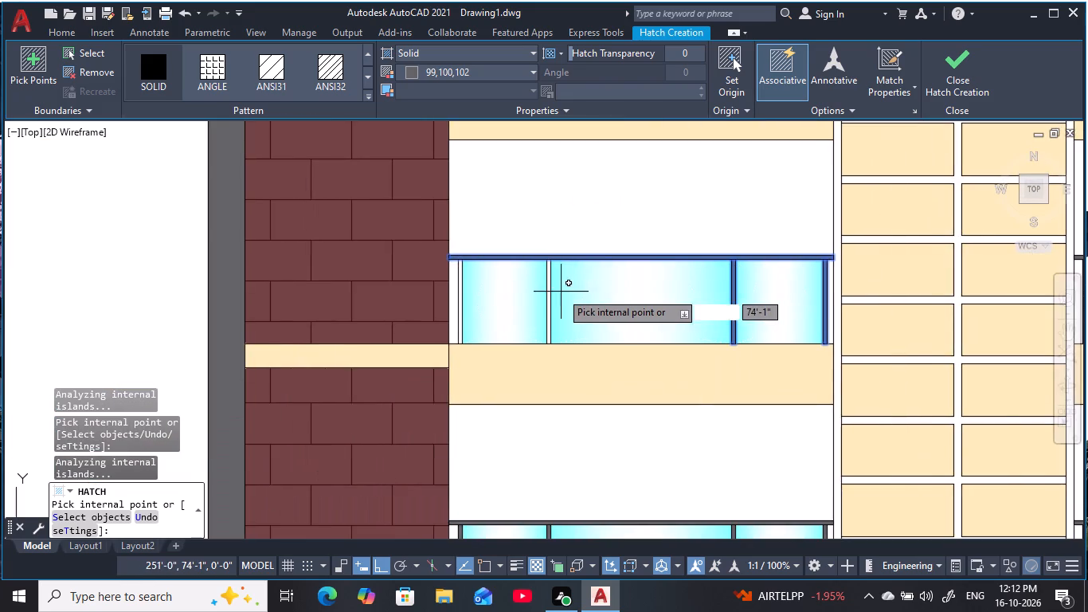
pyautogui.scroll(3, 558, 292)
pyautogui.click(533, 284)
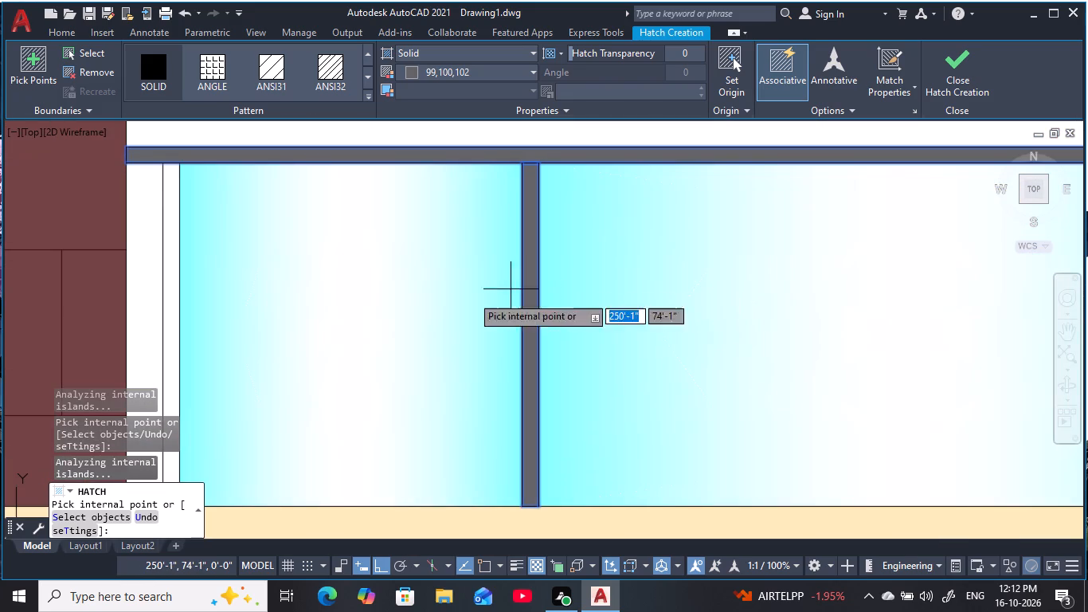
pyautogui.moveTo(466, 298); pyautogui.dragTo(733, 285, button='middle')
pyautogui.click(435, 282)
pyautogui.scroll(-3, 522, 268)
# Hatch the top rail and four posts of the railing one level higher, left of the central bay, solid 99,100,102.
pyautogui.moveTo(530, 266); pyautogui.dragTo(474, 394, button='middle')
pyautogui.moveTo(595, 275); pyautogui.dragTo(587, 390, button='middle')
pyautogui.scroll(-1, 585, 374)
pyautogui.scroll(4, 511, 303)
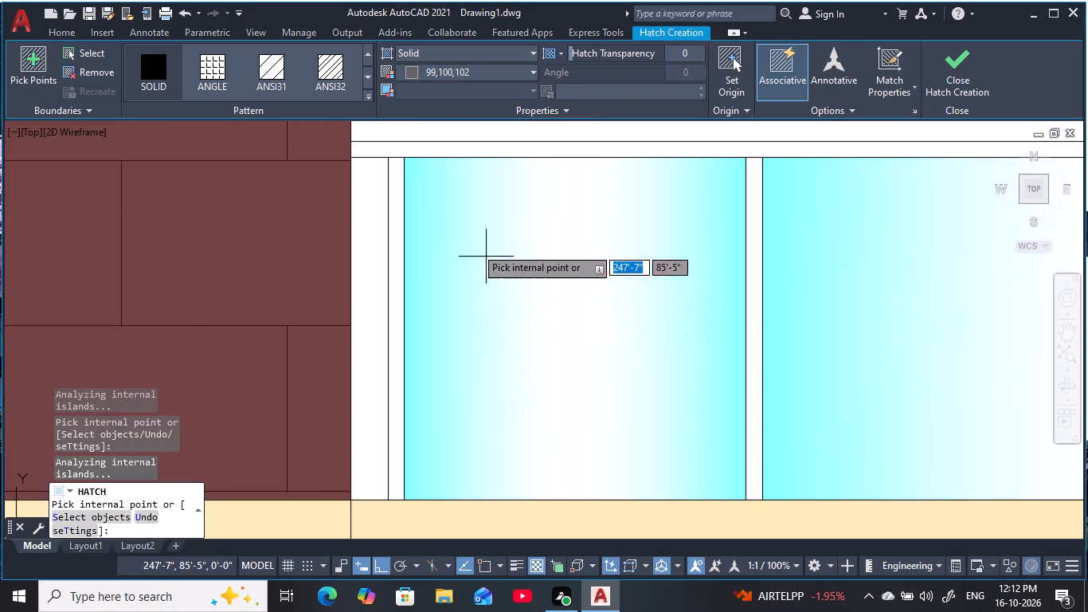
pyautogui.click(401, 149)
pyautogui.click(389, 182)
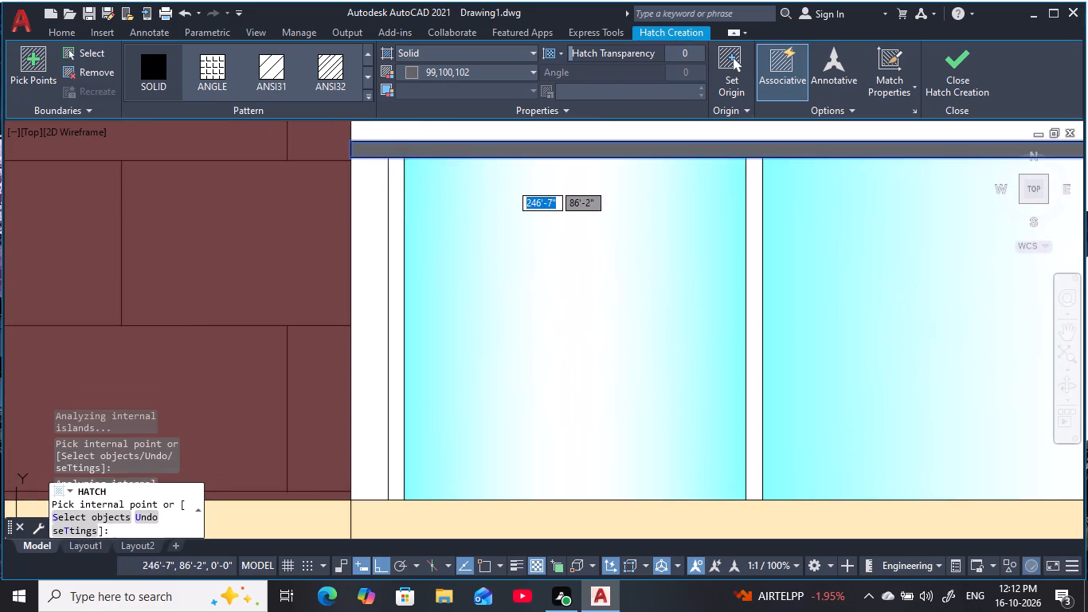
pyautogui.click(749, 214)
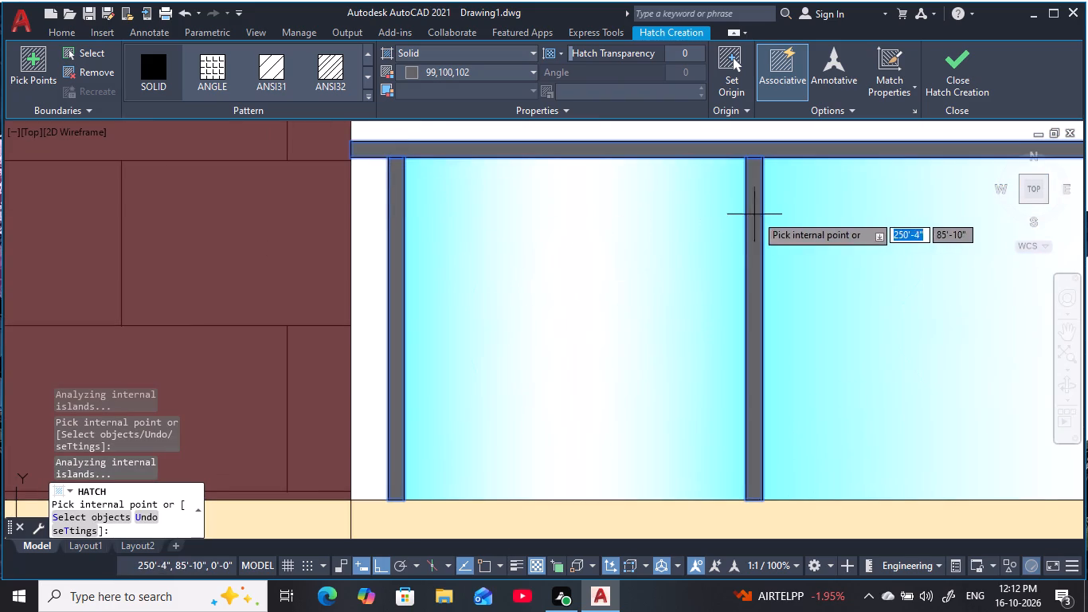
pyautogui.scroll(-1, 867, 240)
pyautogui.moveTo(867, 240); pyautogui.dragTo(494, 244, button='middle')
pyautogui.scroll(-2, 869, 262)
pyautogui.moveTo(873, 262); pyautogui.dragTo(742, 268, button='middle')
pyautogui.scroll(1, 848, 267)
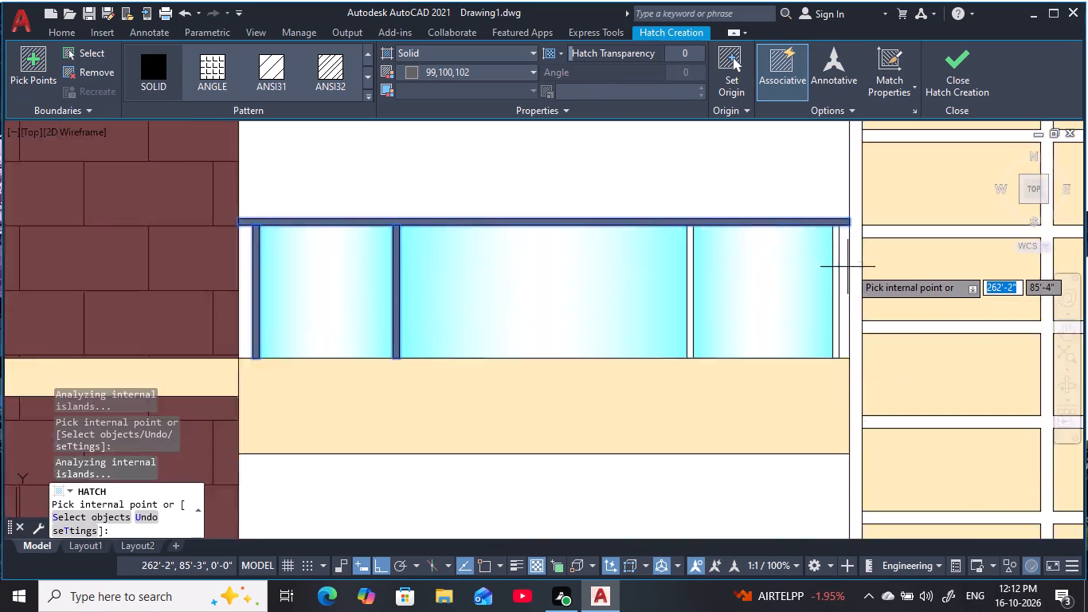
pyautogui.scroll(2, 849, 267)
pyautogui.click(819, 257)
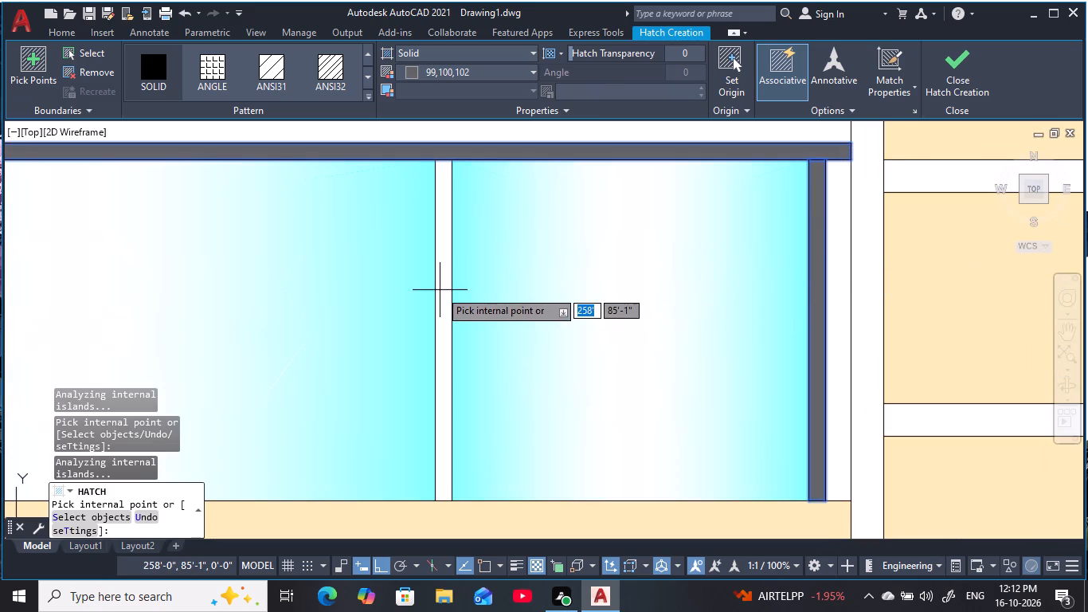
pyautogui.click(440, 290)
# Hatch the top rail and four posts of the uppermost railing left of the central bay solid 99,100,102.
pyautogui.scroll(-5, 491, 263)
pyautogui.moveTo(495, 256); pyautogui.dragTo(624, 408, button='middle')
pyautogui.scroll(3, 505, 241)
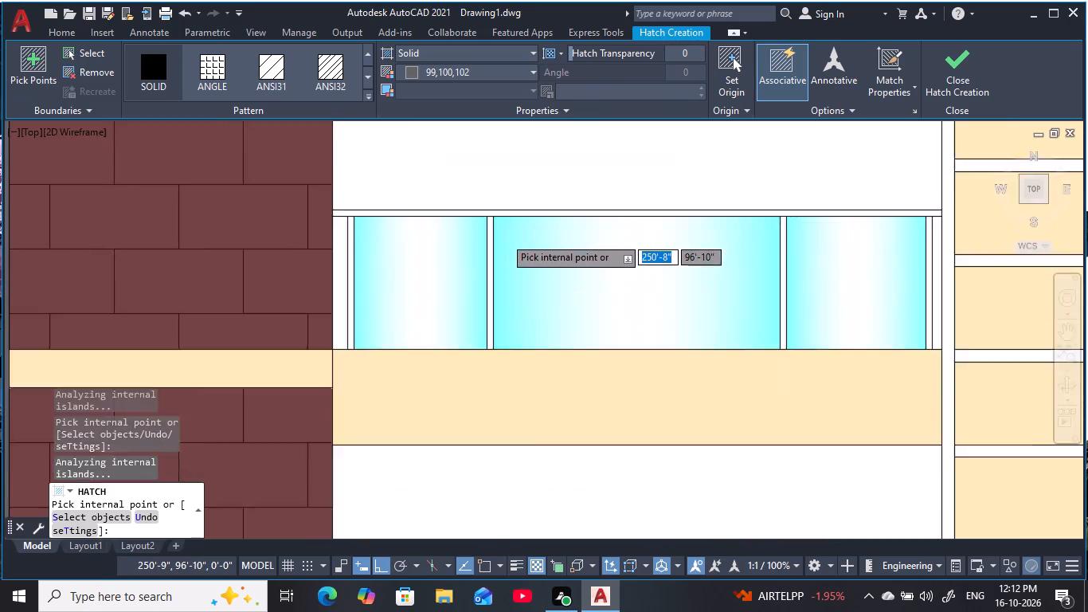
pyautogui.scroll(1, 504, 237)
pyautogui.click(468, 177)
pyautogui.click(464, 209)
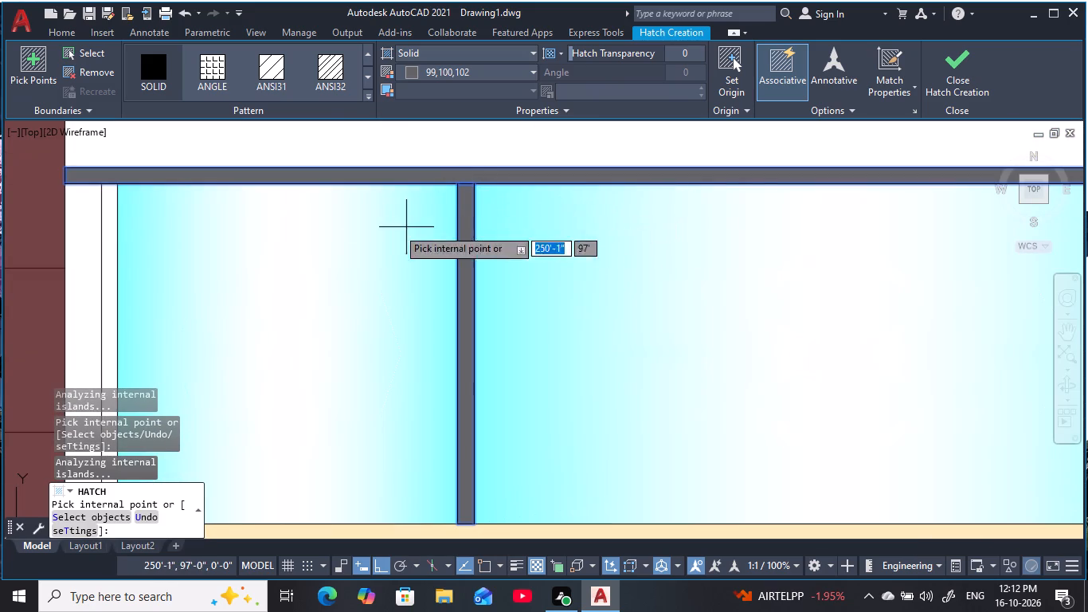
pyautogui.click(114, 230)
pyautogui.scroll(-3, 511, 324)
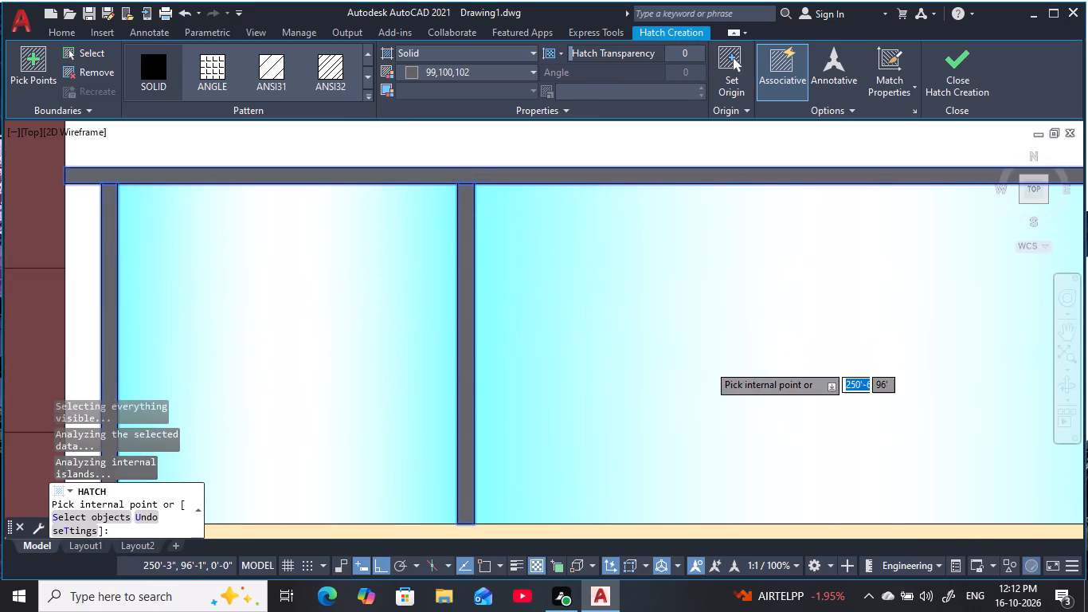
pyautogui.moveTo(708, 364); pyautogui.dragTo(440, 327, button='middle')
pyautogui.scroll(2, 544, 309)
pyautogui.click(622, 291)
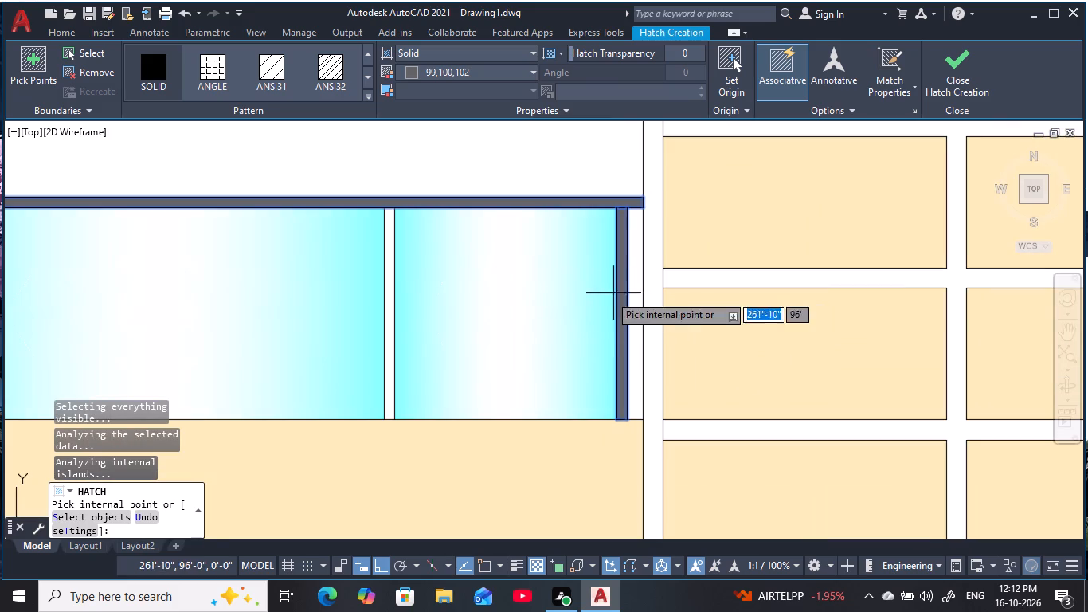
pyautogui.click(389, 308)
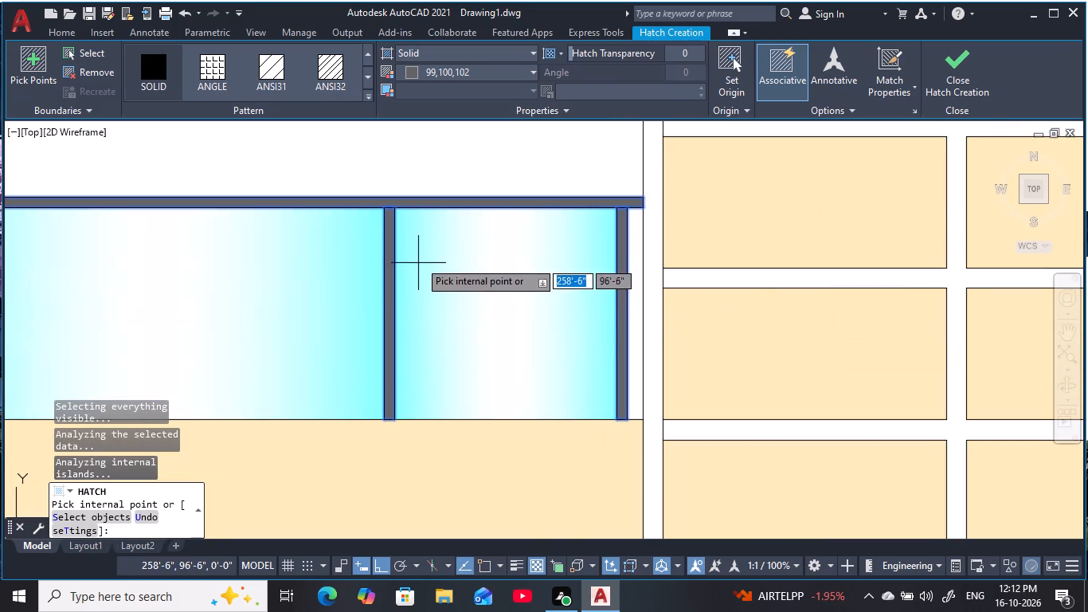
# Hatch the top rail and innermost post of the uppermost railing right of the central bay solid 99,100,102, undoing a stray glass-pane fill.
pyautogui.scroll(-1, 427, 248)
pyautogui.moveTo(428, 255); pyautogui.dragTo(574, 437, button='middle')
pyautogui.scroll(-2, 581, 418)
pyautogui.moveTo(1011, 469); pyautogui.dragTo(896, 425, button='middle')
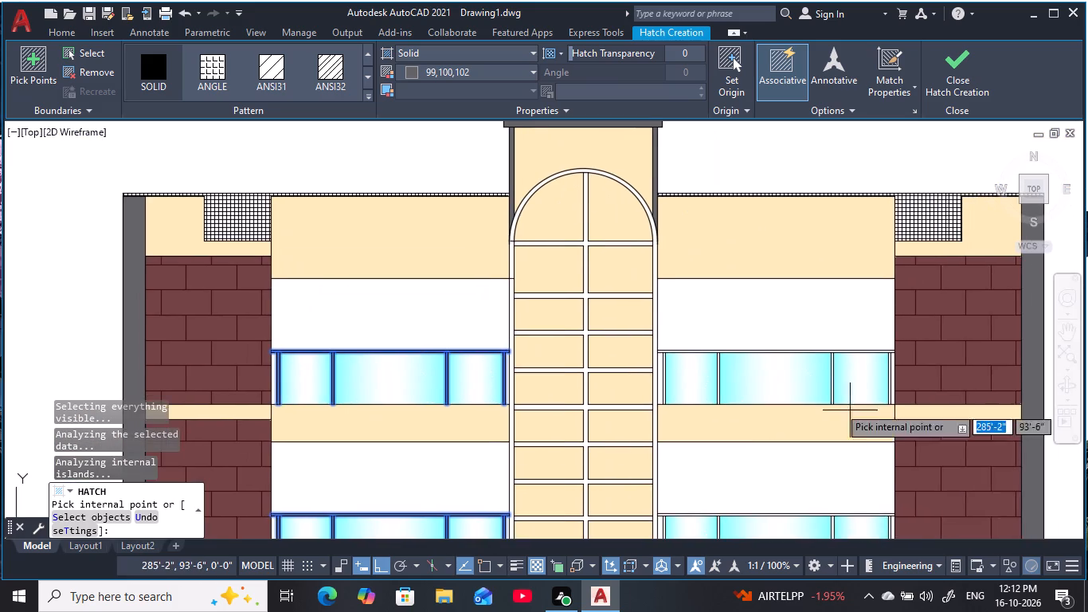
pyautogui.scroll(3, 684, 345)
pyautogui.click(684, 379)
pyautogui.moveTo(726, 406); pyautogui.dragTo(713, 262, button='middle')
pyautogui.scroll(2, 621, 290)
pyautogui.click(542, 313)
pyautogui.scroll(-2, 772, 325)
pyautogui.moveTo(783, 326); pyautogui.dragTo(781, 326, button='middle')
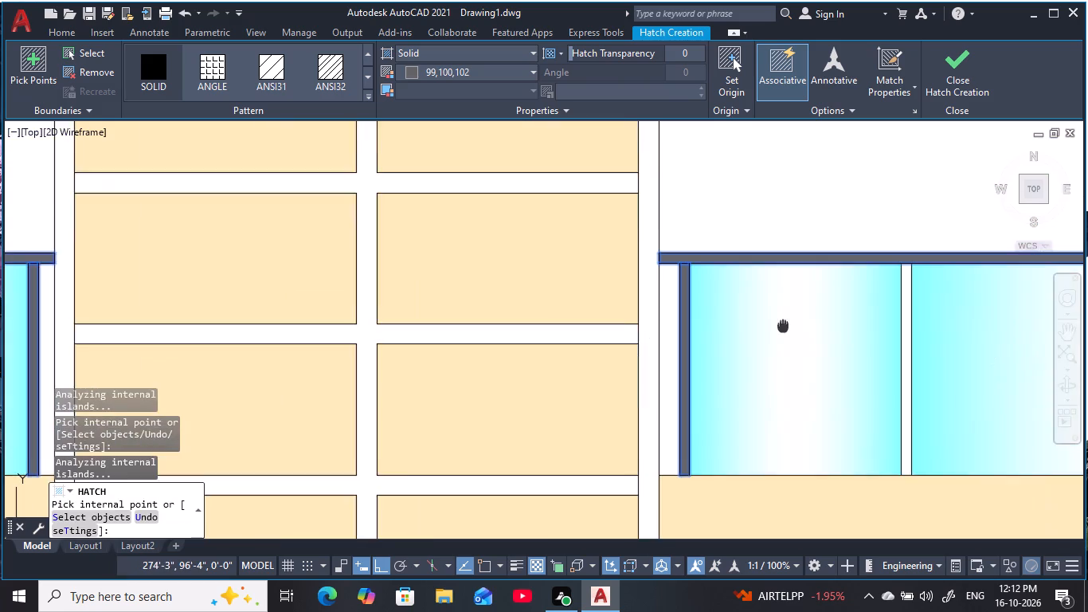
pyautogui.moveTo(781, 326); pyautogui.dragTo(522, 306, button='middle')
pyautogui.scroll(1, 676, 312)
pyautogui.click(618, 308)
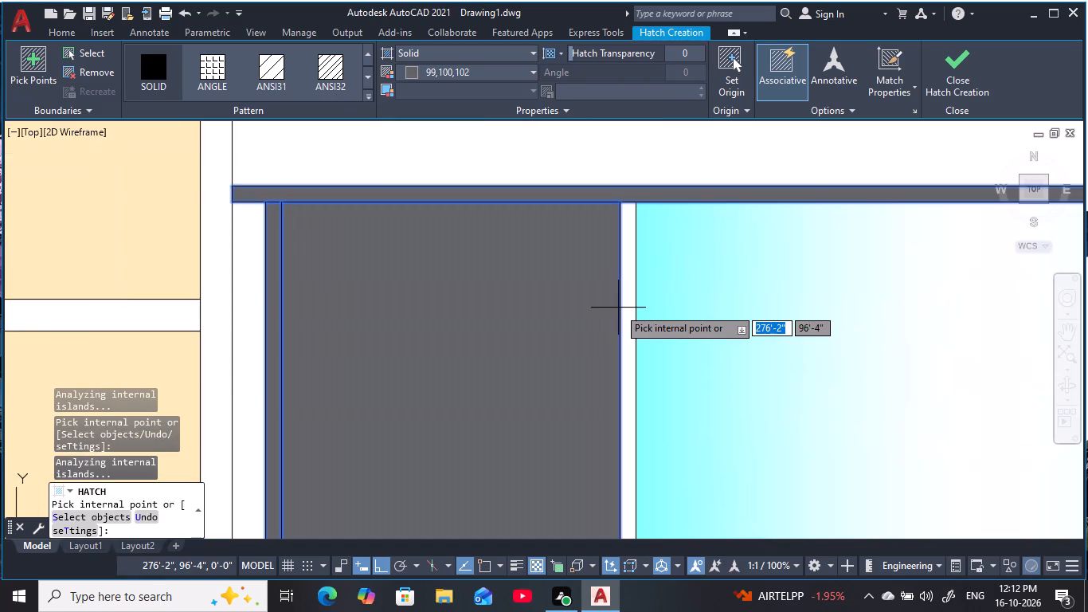
pyautogui.hotkey('ctrl', 'z')
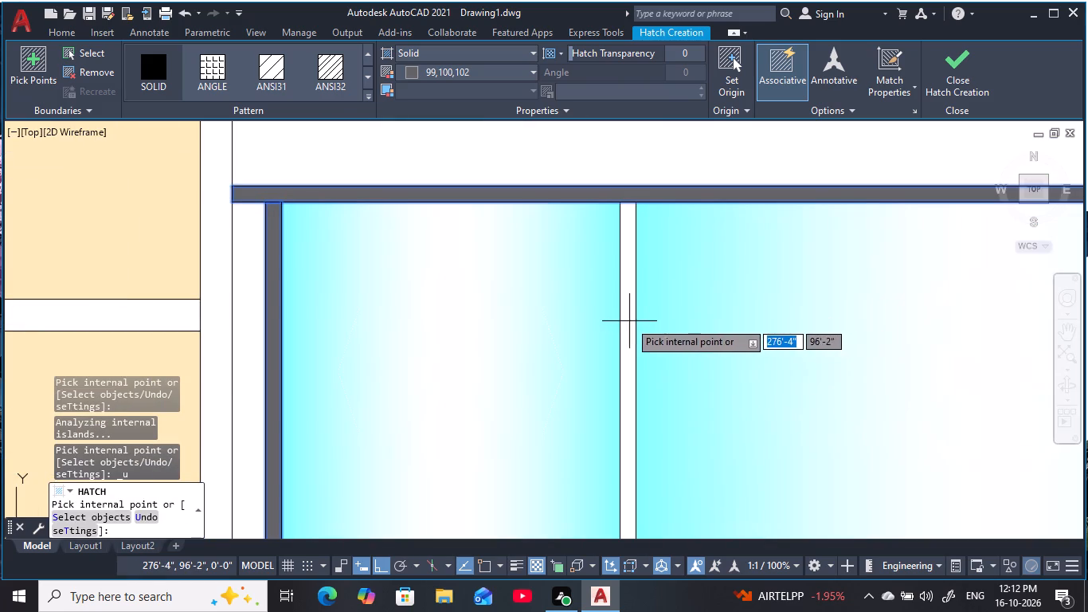
# Hatch the two middle posts of the uppermost railing right of the central bay solid 99,100,102.
pyautogui.click(629, 321)
pyautogui.scroll(-3, 731, 327)
pyautogui.moveTo(774, 332); pyautogui.dragTo(566, 293, button='middle')
pyautogui.scroll(3, 715, 287)
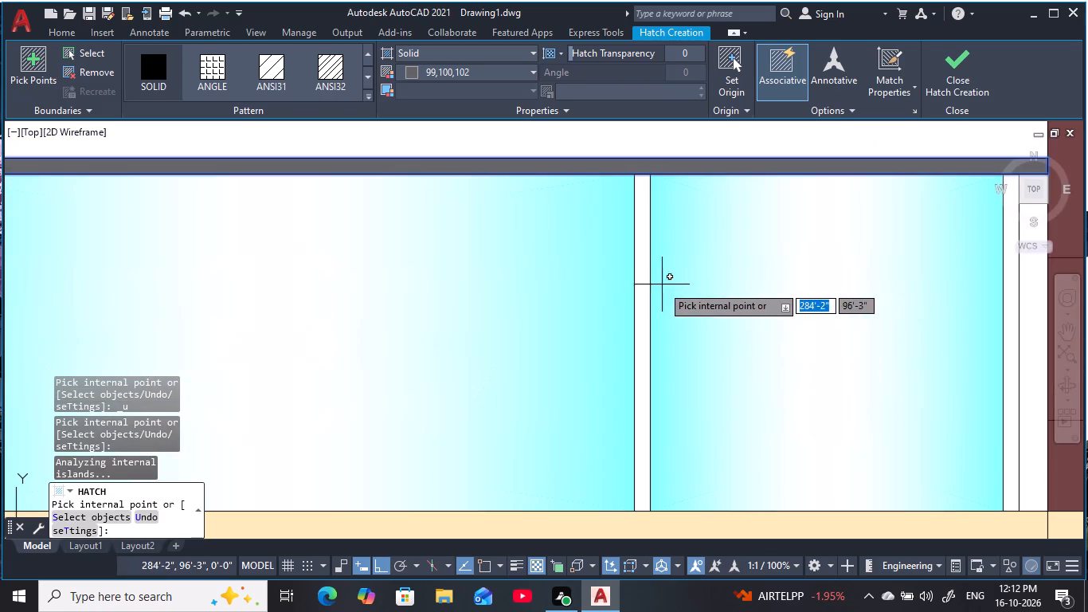
pyautogui.click(642, 289)
pyautogui.moveTo(774, 304); pyautogui.dragTo(520, 313, button='middle')
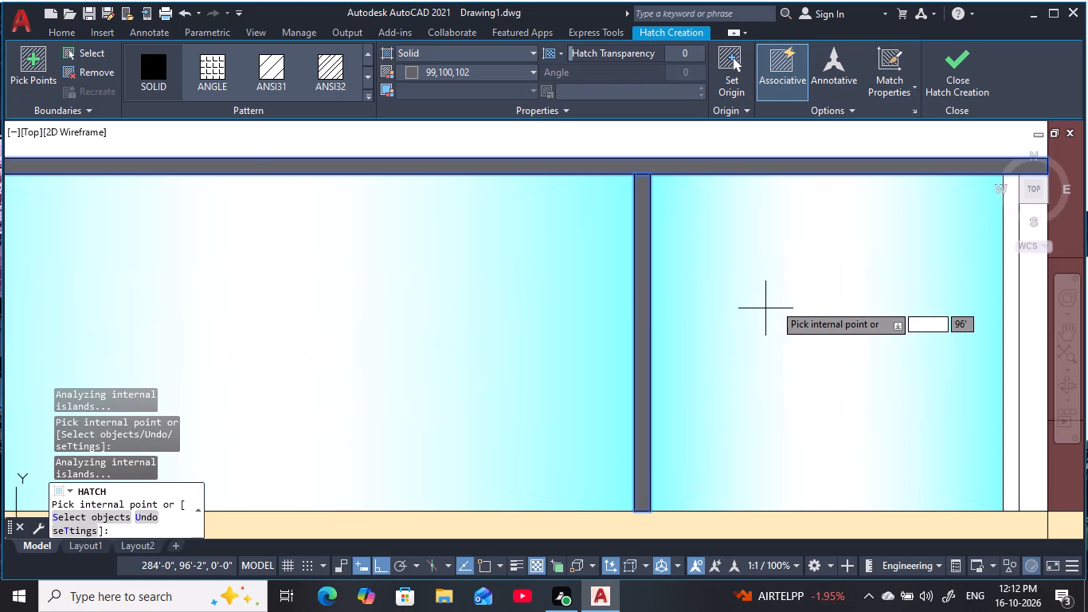
pyautogui.moveTo(894, 308); pyautogui.dragTo(708, 312, button='middle')
pyautogui.press('Escape')
pyautogui.press('Escape')
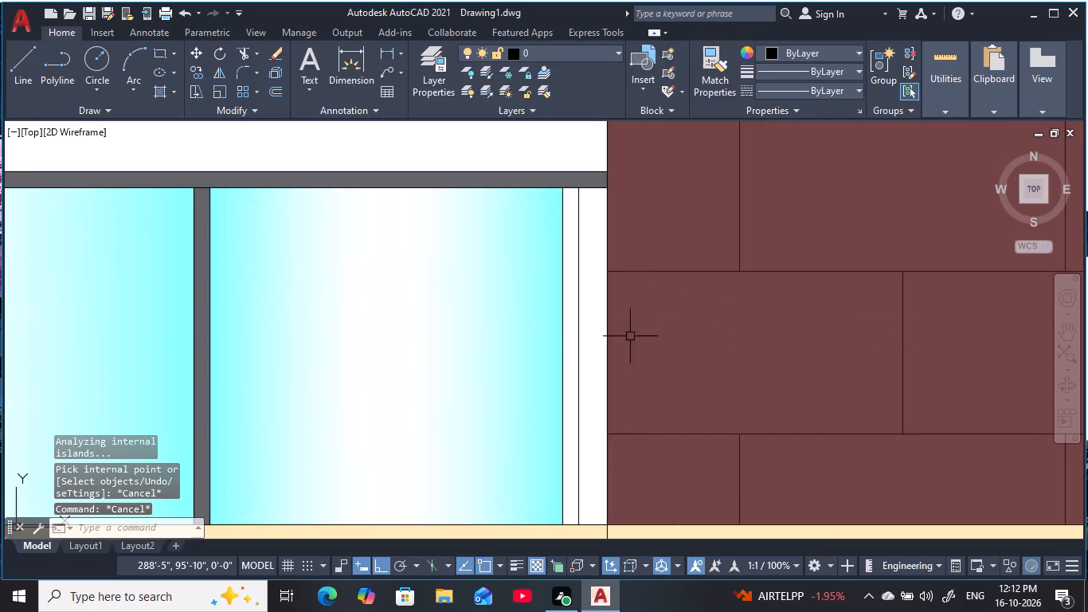
pyautogui.press('Escape')
pyautogui.press('Escape')
pyautogui.press('Escape')
pyautogui.press('Escape')
# Hatch the outermost post of the uppermost right railing, beside the brick bay, solid 99,100,102.
pyautogui.press('space')
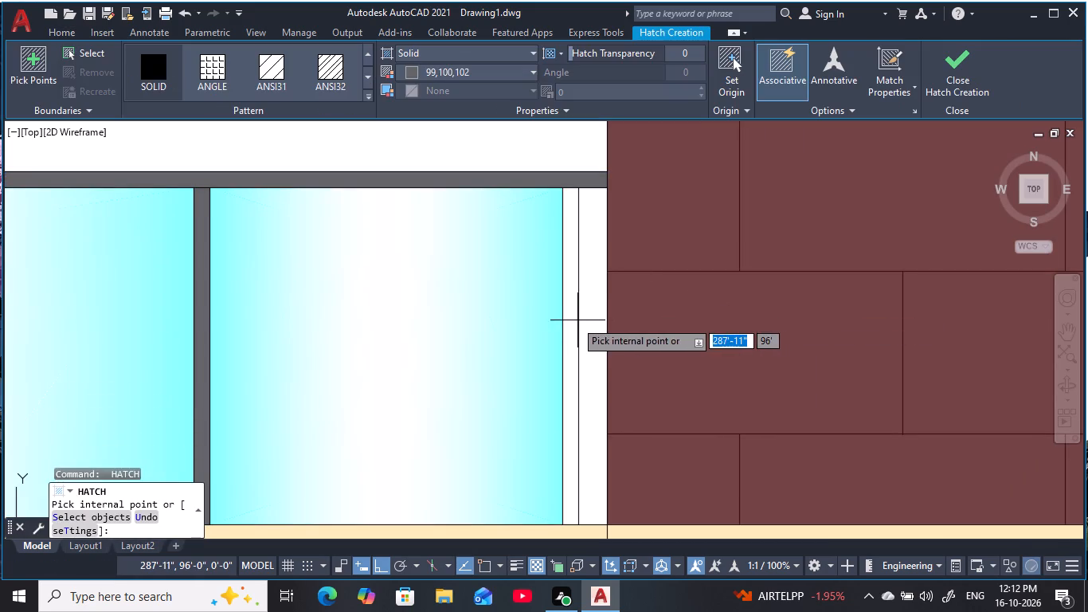
pyautogui.click(568, 324)
pyautogui.scroll(-1, 561, 330)
pyautogui.scroll(2, 561, 330)
pyautogui.scroll(-1, 560, 330)
pyautogui.moveTo(560, 330); pyautogui.dragTo(838, 319, button='middle')
pyautogui.scroll(-1, 853, 317)
pyautogui.press('Escape')
pyautogui.press('Escape')
pyautogui.press('Escape')
pyautogui.scroll(-2, 611, 332)
pyautogui.scroll(1, 605, 332)
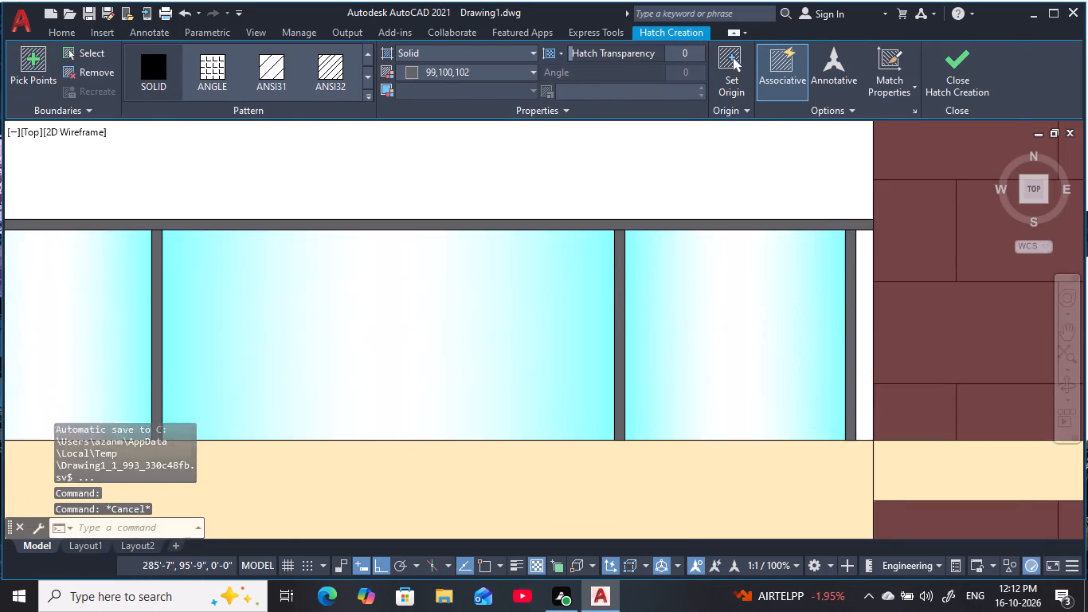
# Hatch the grid-patterned parapet strip and its attached rectangle left of the central tower solid 99,100,102.
pyautogui.scroll(-1, 605, 332)
pyautogui.moveTo(607, 332); pyautogui.dragTo(876, 291, button='middle')
pyautogui.scroll(-2, 800, 308)
pyautogui.moveTo(794, 312); pyautogui.dragTo(793, 371, button='middle')
pyautogui.press('Escape')
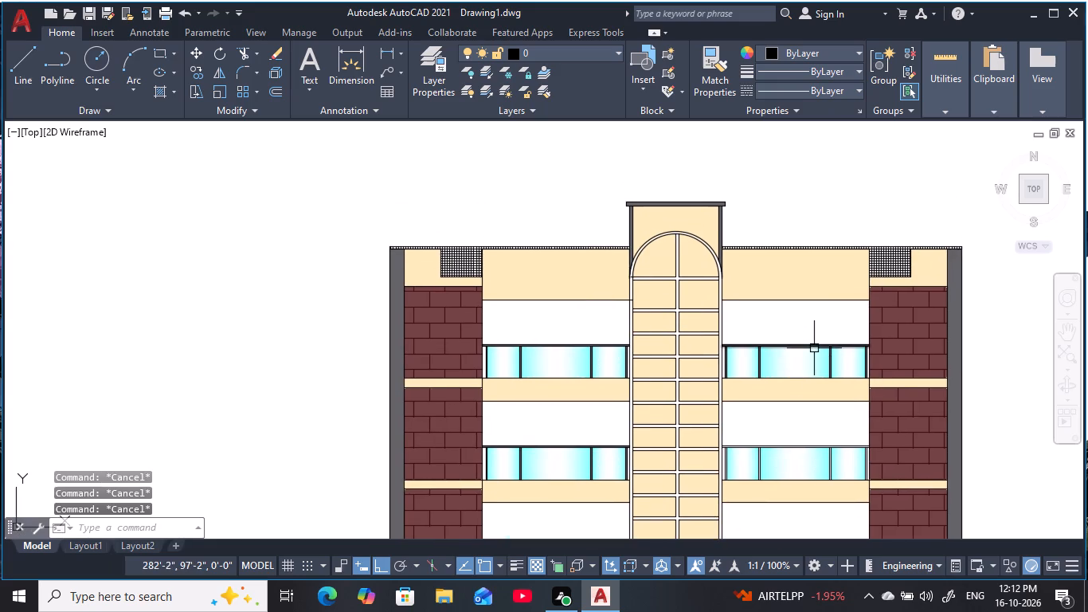
pyautogui.press('Escape')
pyautogui.press('Escape')
pyautogui.moveTo(817, 351); pyautogui.dragTo(825, 372, button='middle')
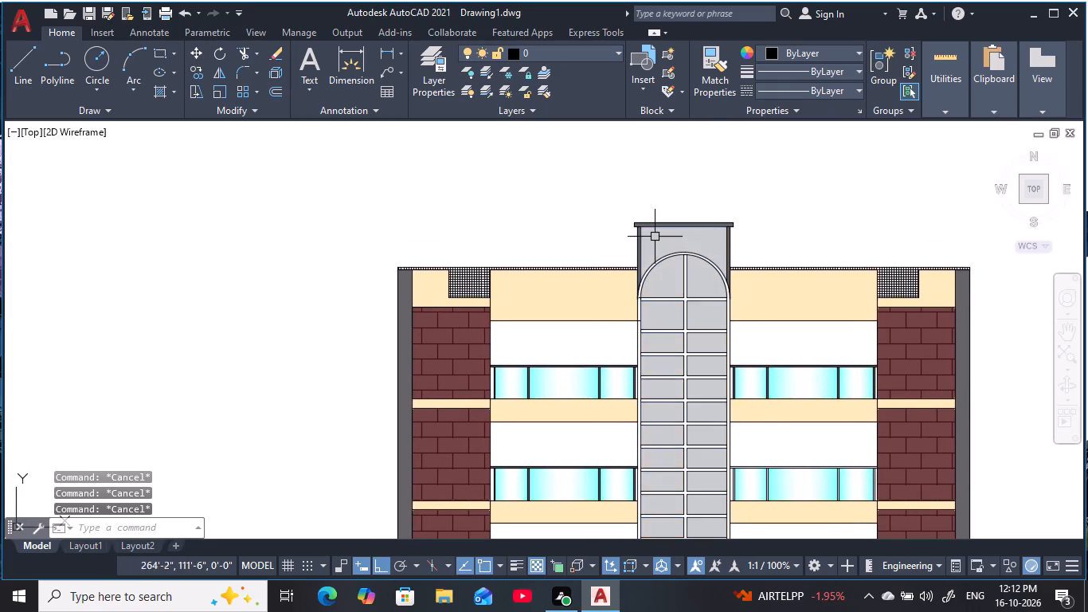
pyautogui.scroll(3, 655, 237)
pyautogui.moveTo(503, 292); pyautogui.dragTo(589, 265, button='middle')
pyautogui.press('Escape')
pyautogui.press('space')
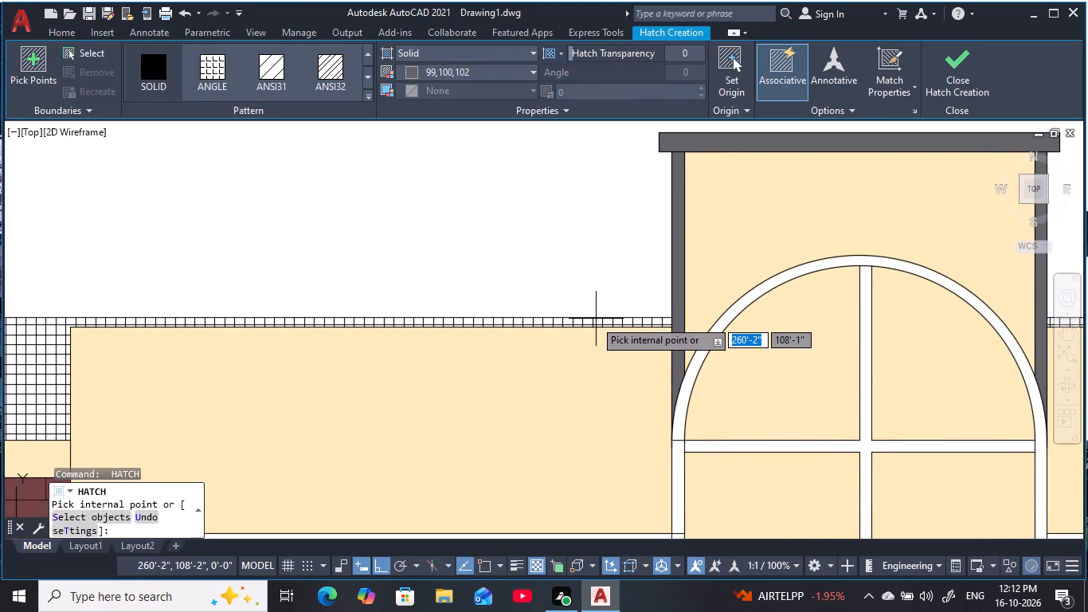
pyautogui.click(589, 322)
pyautogui.scroll(-2, 569, 288)
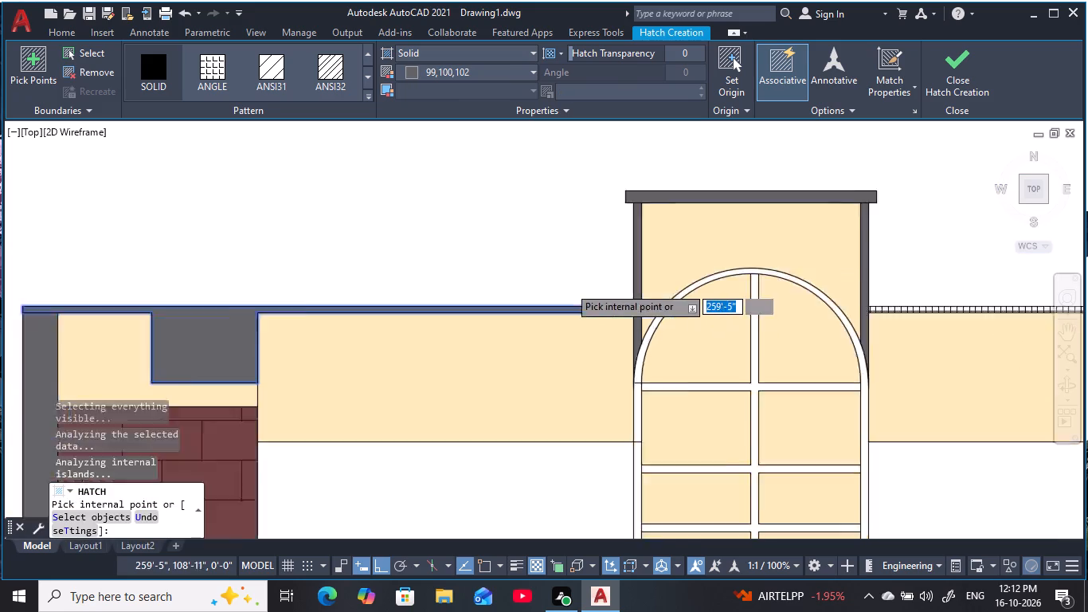
pyautogui.moveTo(568, 285); pyautogui.dragTo(649, 286, button='middle')
pyautogui.press('Escape')
pyautogui.press('Escape')
pyautogui.press('Escape')
# Hatch the matching grid-patterned parapet strip and rectangle right of the central tower solid 99,100,102.
pyautogui.scroll(1, 464, 284)
pyautogui.scroll(-2, 599, 290)
pyautogui.moveTo(646, 283); pyautogui.dragTo(484, 252, button='middle')
pyautogui.scroll(1, 801, 270)
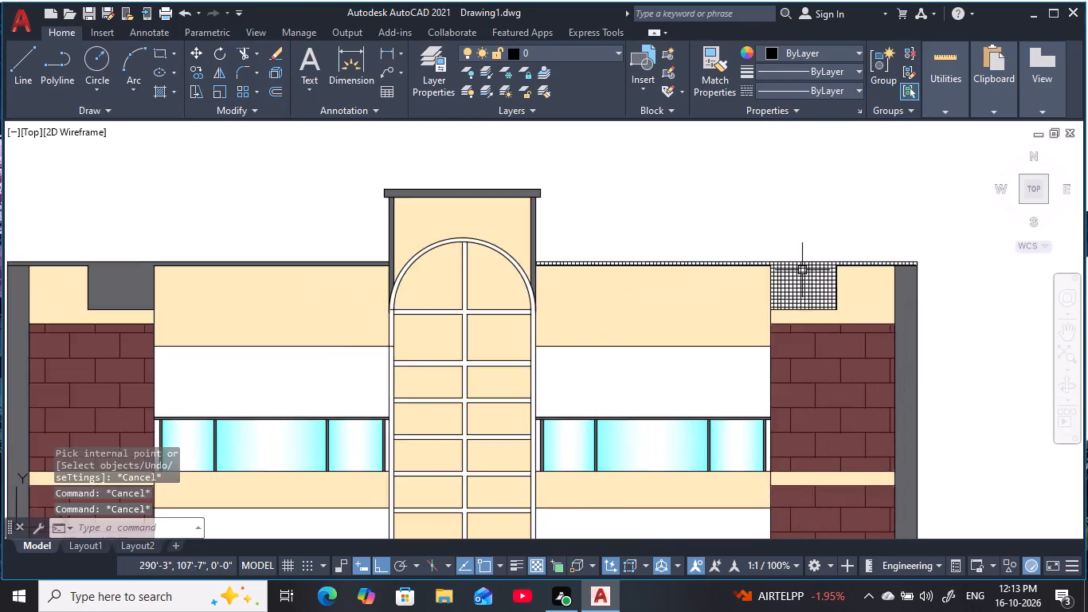
pyautogui.scroll(1, 802, 270)
pyautogui.moveTo(802, 270); pyautogui.dragTo(768, 305, button='middle')
pyautogui.press('space')
pyautogui.click(785, 299)
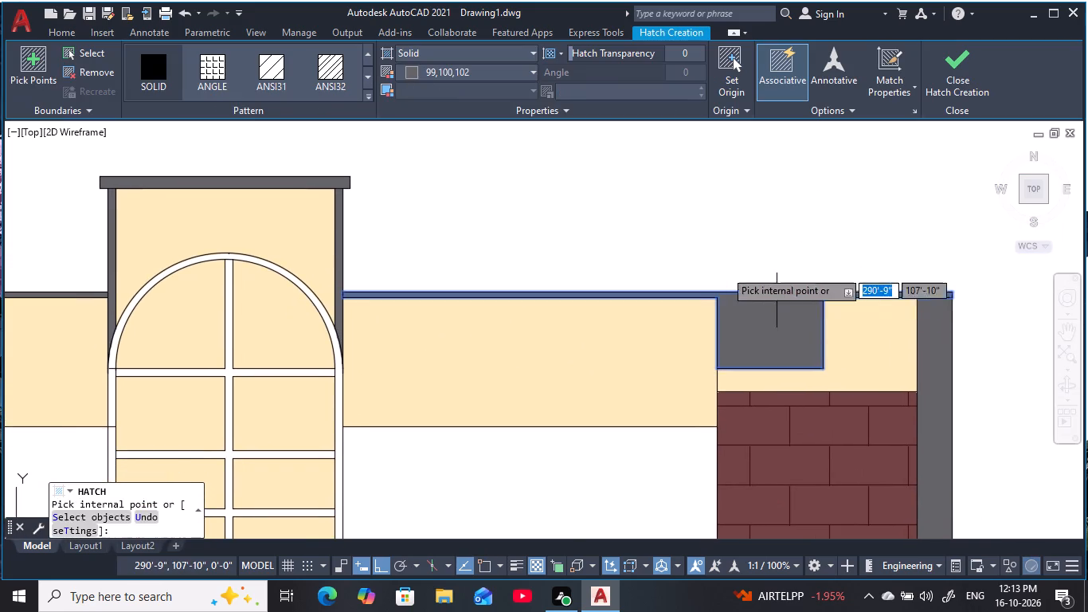
pyautogui.scroll(-2, 714, 253)
pyautogui.moveTo(714, 253); pyautogui.dragTo(795, 261, button='middle')
pyautogui.press('Escape')
pyautogui.press('Escape')
pyautogui.press('Escape')
# Examine the colouring of the whole elevation and the ground-floor base for areas still left unfilled.
pyautogui.moveTo(740, 278); pyautogui.dragTo(730, 233, button='middle')
pyautogui.scroll(-1, 730, 230)
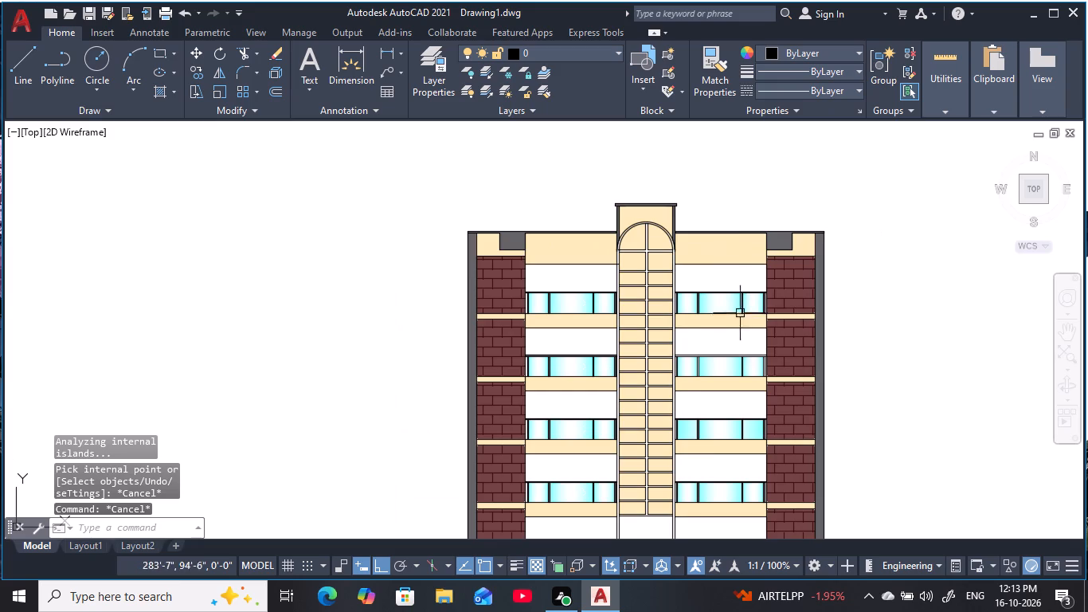
pyautogui.scroll(-1, 818, 355)
pyautogui.moveTo(816, 355); pyautogui.dragTo(787, 310, button='middle')
pyautogui.scroll(1, 787, 319)
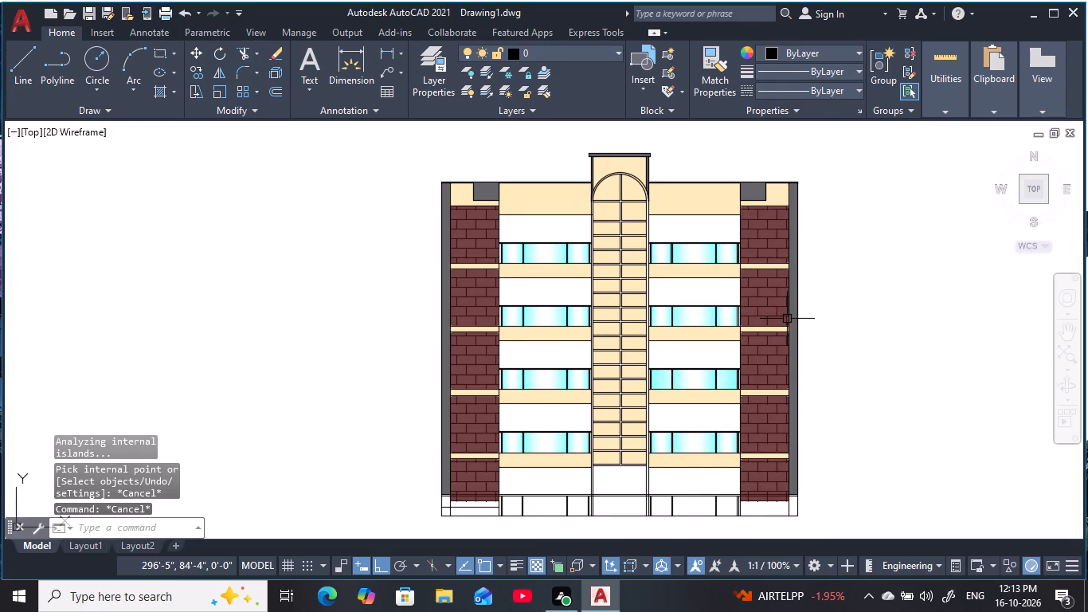
pyautogui.moveTo(787, 319); pyautogui.dragTo(807, 273, button='middle')
pyautogui.moveTo(726, 433); pyautogui.dragTo(734, 406, button='middle')
pyautogui.scroll(1, 734, 406)
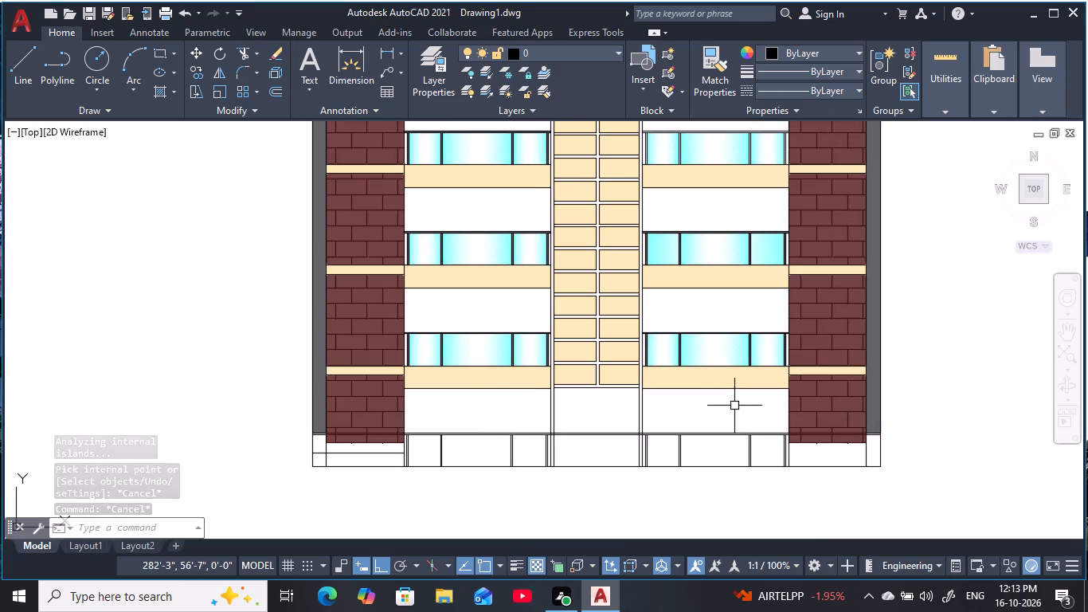
pyautogui.press('Escape')
pyautogui.press('Escape')
pyautogui.press('Escape')
pyautogui.press('Escape')
pyautogui.moveTo(739, 422); pyautogui.dragTo(730, 379, button='middle')
pyautogui.press('Escape')
pyautogui.press('Escape')
pyautogui.press('Escape')
pyautogui.press('Escape')
pyautogui.moveTo(731, 379); pyautogui.dragTo(731, 374, button='middle')
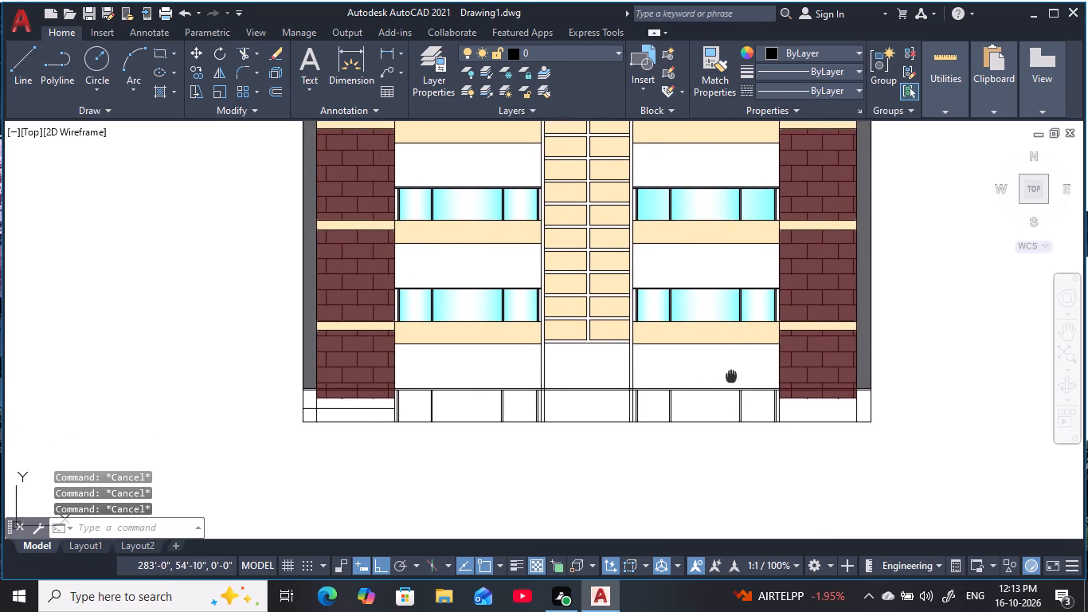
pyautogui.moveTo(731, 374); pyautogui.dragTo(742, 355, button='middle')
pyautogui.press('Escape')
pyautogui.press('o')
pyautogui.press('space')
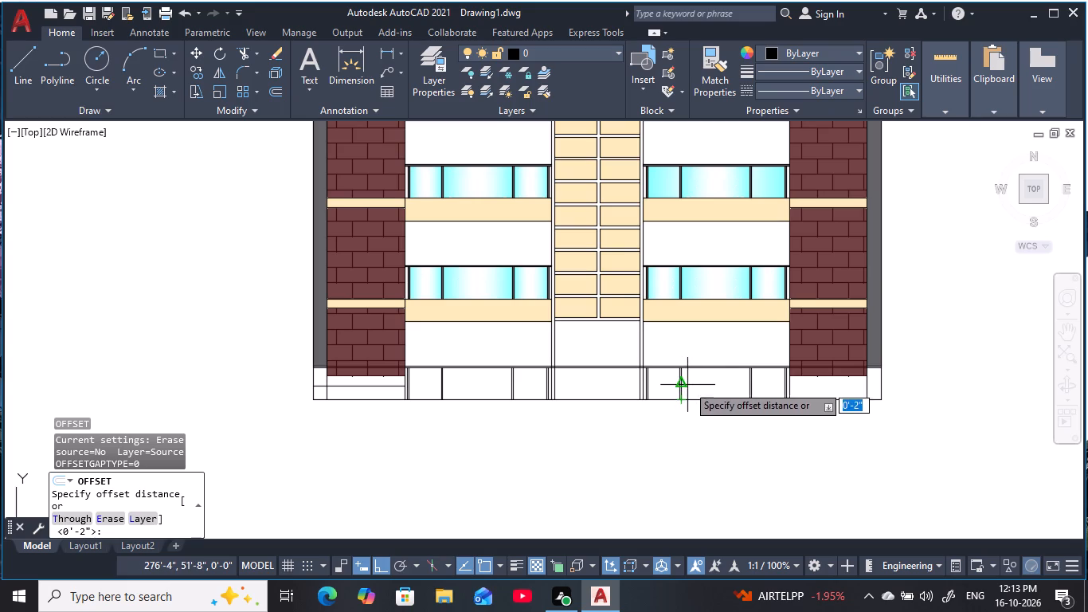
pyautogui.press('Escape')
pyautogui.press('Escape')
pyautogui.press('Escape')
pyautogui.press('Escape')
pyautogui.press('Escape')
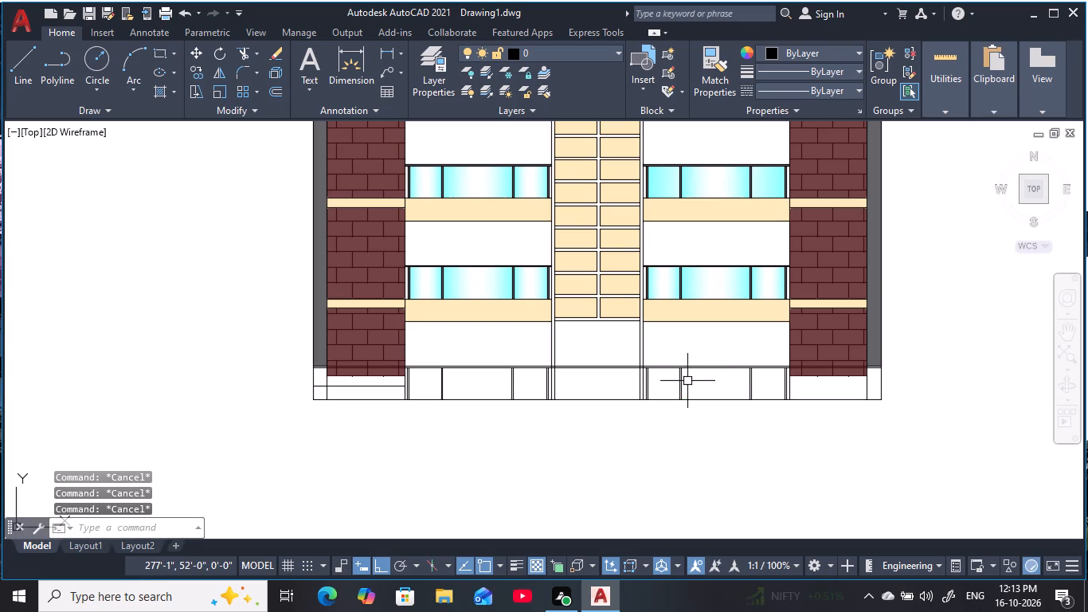
# Offset the elevation's bottom base line 3' downward.
pyautogui.write('O')
pyautogui.press('space')
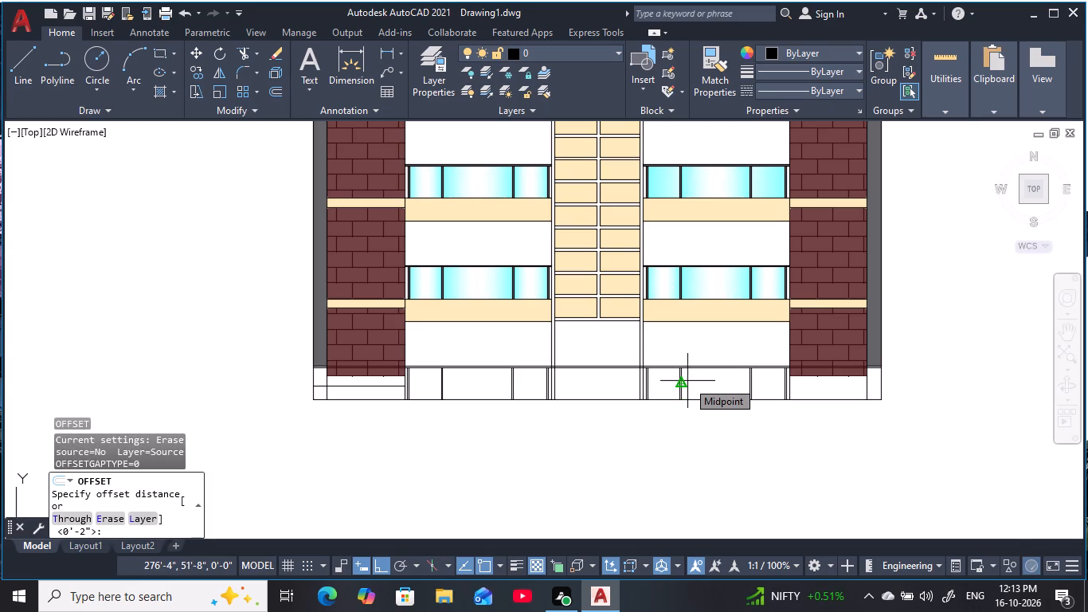
pyautogui.press('3')
pyautogui.press("'")
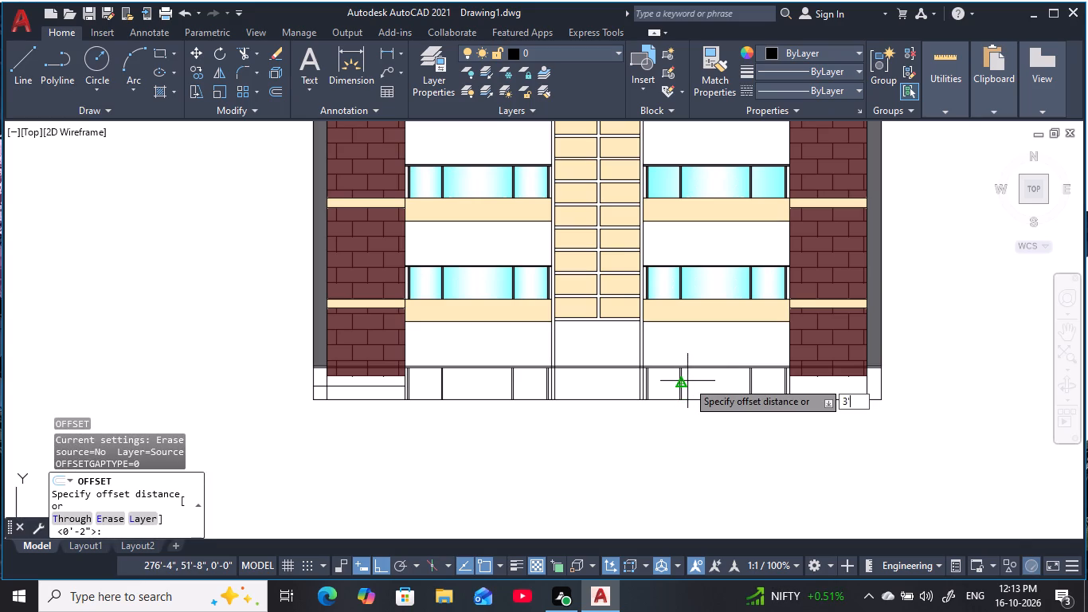
pyautogui.press('space')
pyautogui.click(705, 402)
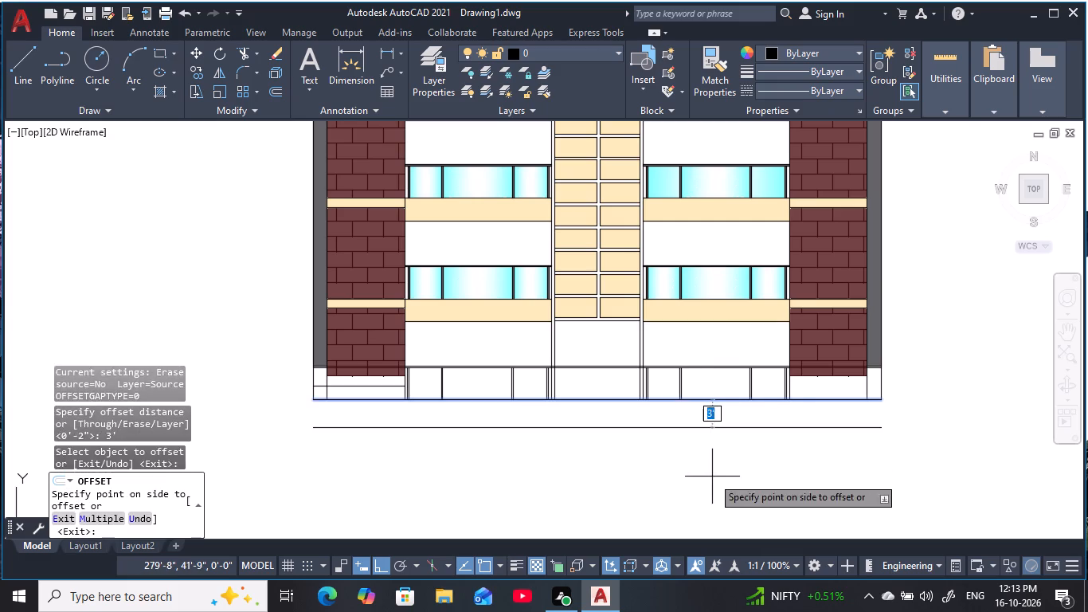
pyautogui.click(713, 477)
pyautogui.press('Escape')
pyautogui.press('Escape')
pyautogui.press('Escape')
pyautogui.press('Escape')
pyautogui.press('Escape')
pyautogui.press('Escape')
pyautogui.press('Escape')
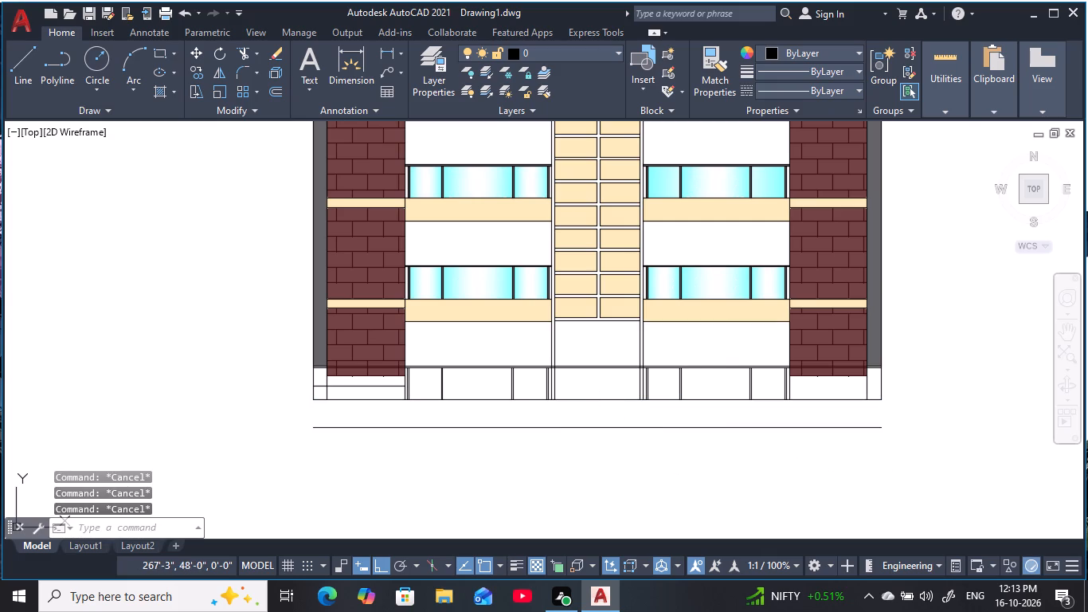
pyautogui.press('Escape')
# Extend the vertical lines of both outer edge strips down to the lower base line.
pyautogui.write('EX')
pyautogui.press('space')
pyautogui.scroll(2, 325, 394)
pyautogui.moveTo(353, 394); pyautogui.dragTo(260, 389)
pyautogui.scroll(-2, 546, 442)
pyautogui.moveTo(714, 471); pyautogui.dragTo(429, 406, button='middle')
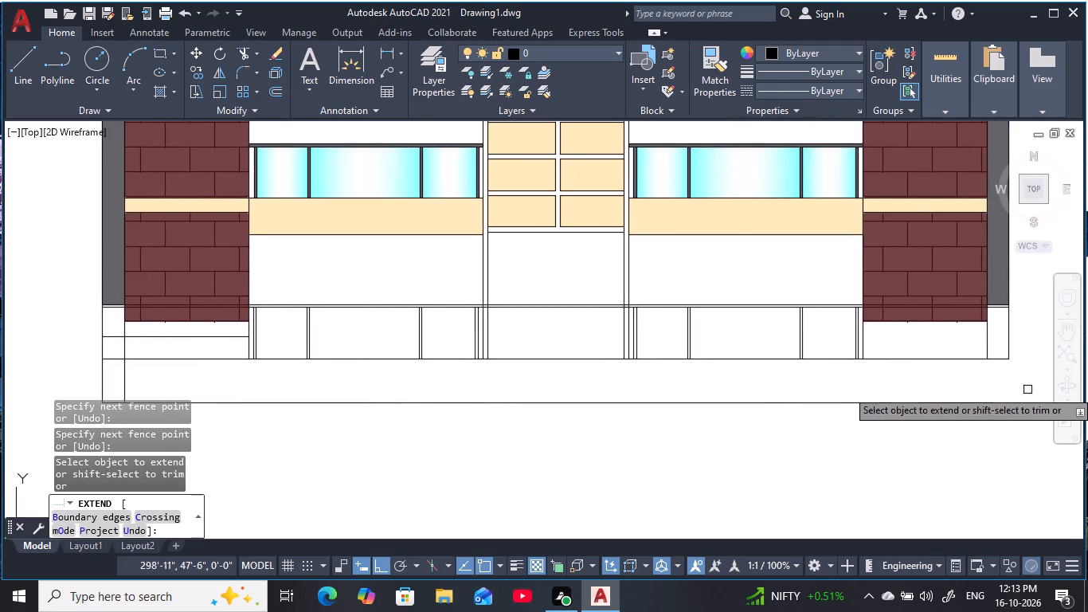
pyautogui.moveTo(1034, 349); pyautogui.dragTo(958, 352)
pyautogui.scroll(-1, 894, 369)
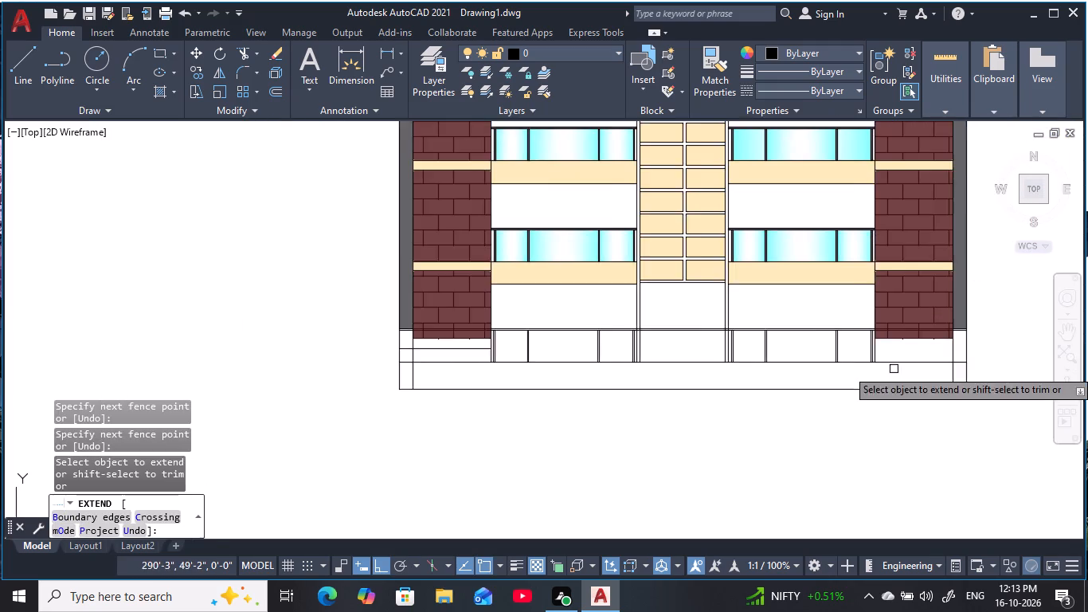
pyautogui.moveTo(896, 368); pyautogui.dragTo(946, 379, button='middle')
pyautogui.press('Escape')
pyautogui.press('Escape')
pyautogui.press('Escape')
pyautogui.press('Escape')
pyautogui.press('Escape')
pyautogui.press('Escape')
pyautogui.press('Escape')
pyautogui.press('Escape')
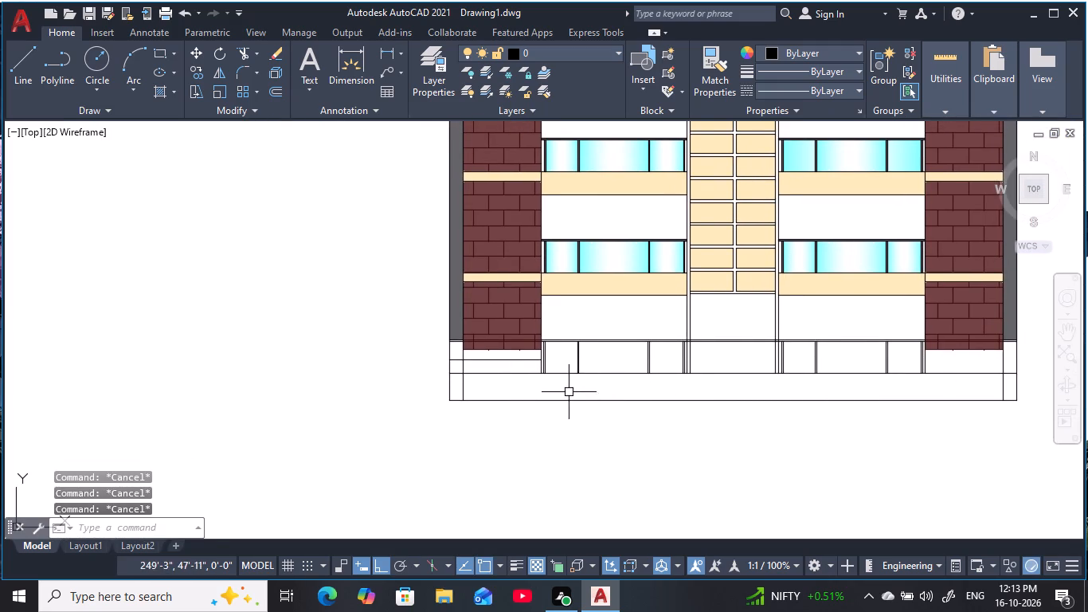
# Trim away the extra horizontal line under the left brick bay and the lines crossing the left edge strip.
pyautogui.middleClick(569, 392)
pyautogui.press('Escape')
pyautogui.press('Escape')
pyautogui.press('Escape')
pyautogui.scroll(1, 566, 392)
pyautogui.press('Escape')
pyautogui.moveTo(566, 392); pyautogui.dragTo(489, 375, button='middle')
pyautogui.press('Escape')
pyautogui.press('Escape')
pyautogui.press('Escape')
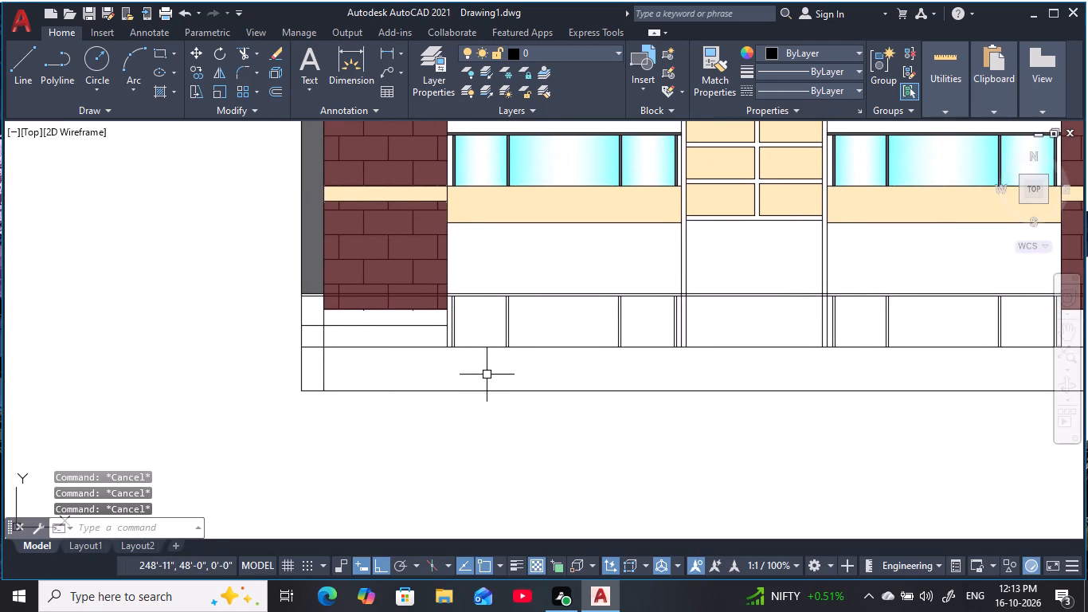
pyautogui.press('t')
pyautogui.press('r')
pyautogui.press('space')
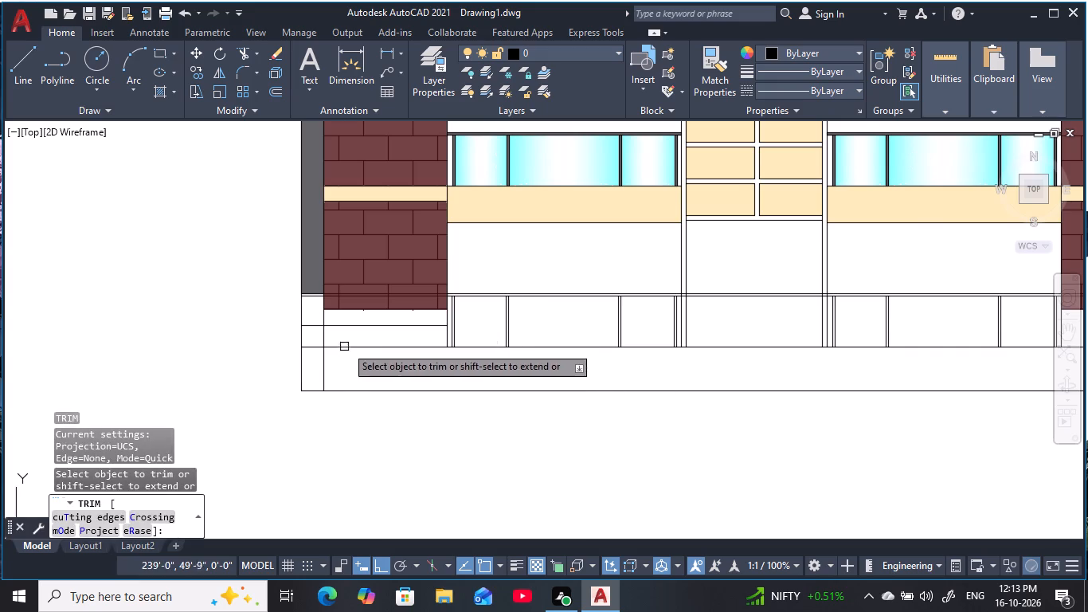
pyautogui.scroll(1, 382, 334)
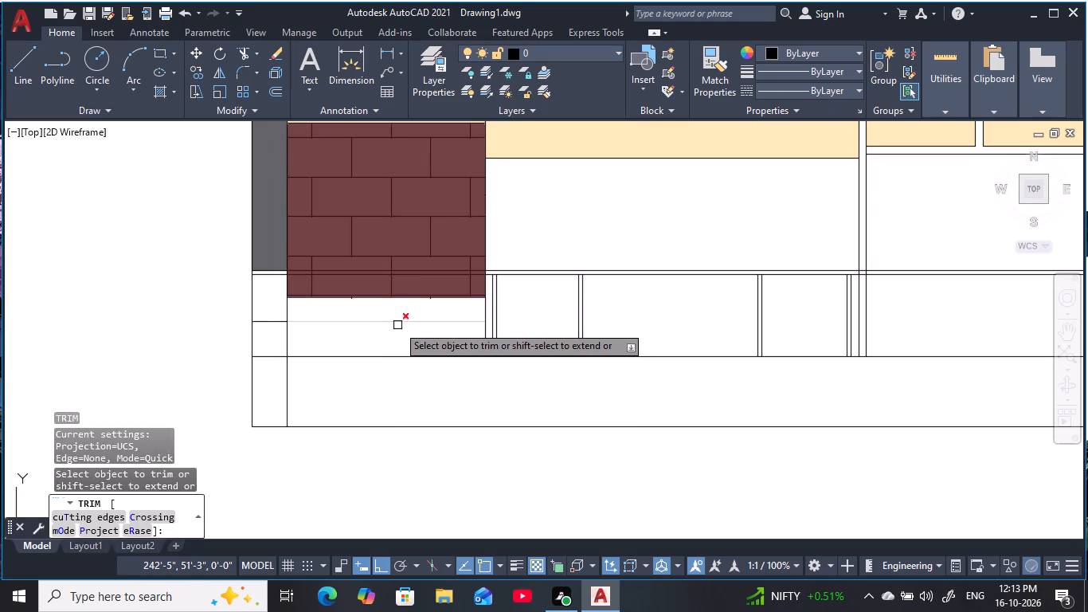
pyautogui.click(397, 325)
pyautogui.click(272, 324)
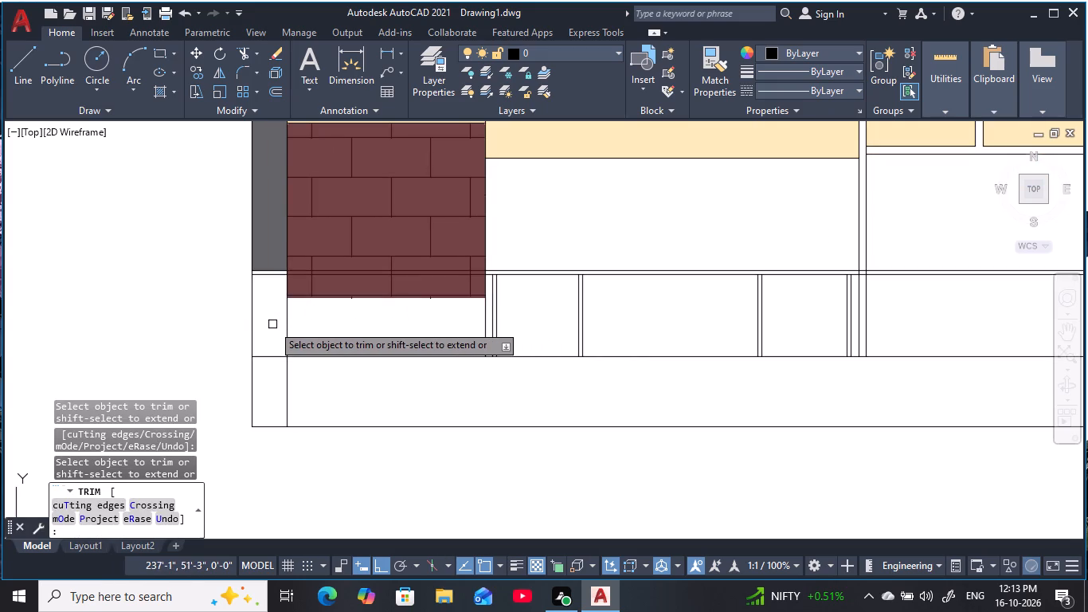
pyautogui.moveTo(272, 337); pyautogui.dragTo(270, 348)
pyautogui.click(267, 390)
pyautogui.scroll(2, 280, 289)
pyautogui.click(265, 257)
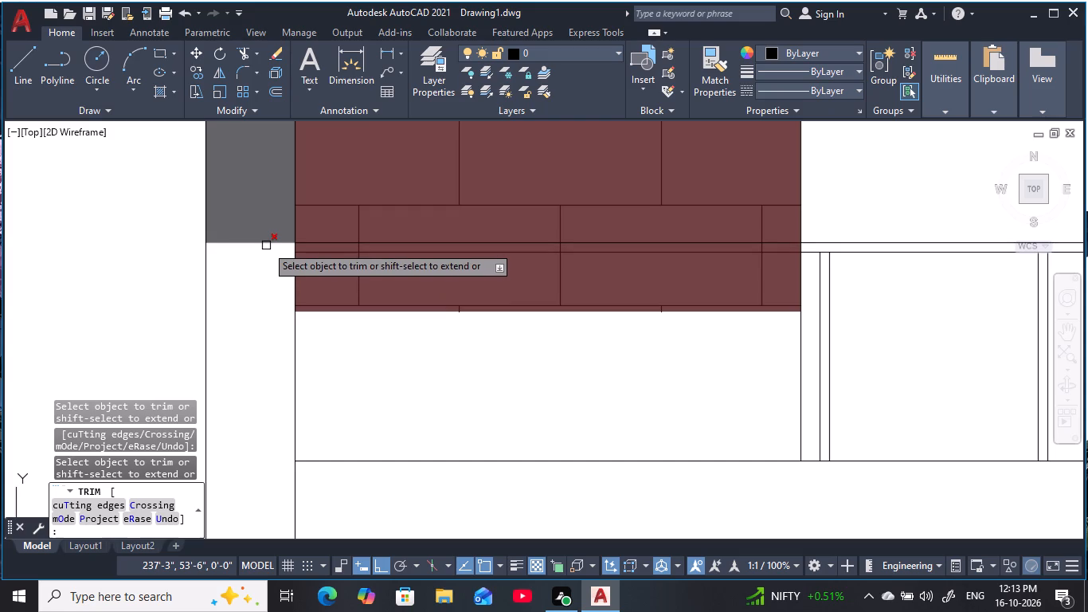
pyautogui.click(266, 243)
pyautogui.scroll(-3, 266, 308)
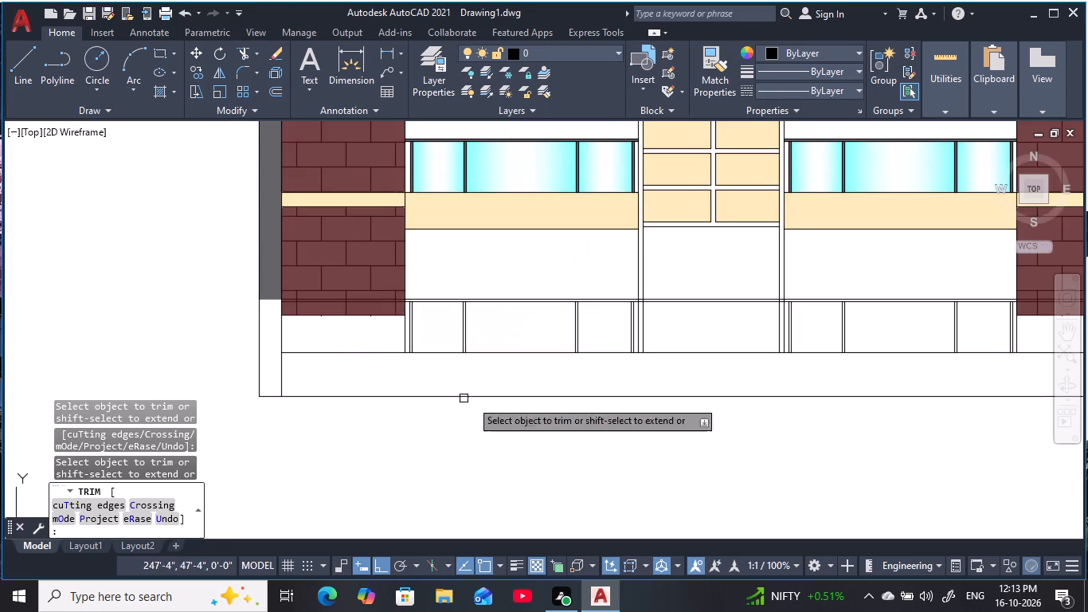
# Trim away the two ground-floor railing lines and the base line where they cross the right edge strip.
pyautogui.moveTo(826, 382); pyautogui.dragTo(422, 351, button='middle')
pyautogui.scroll(4, 744, 287)
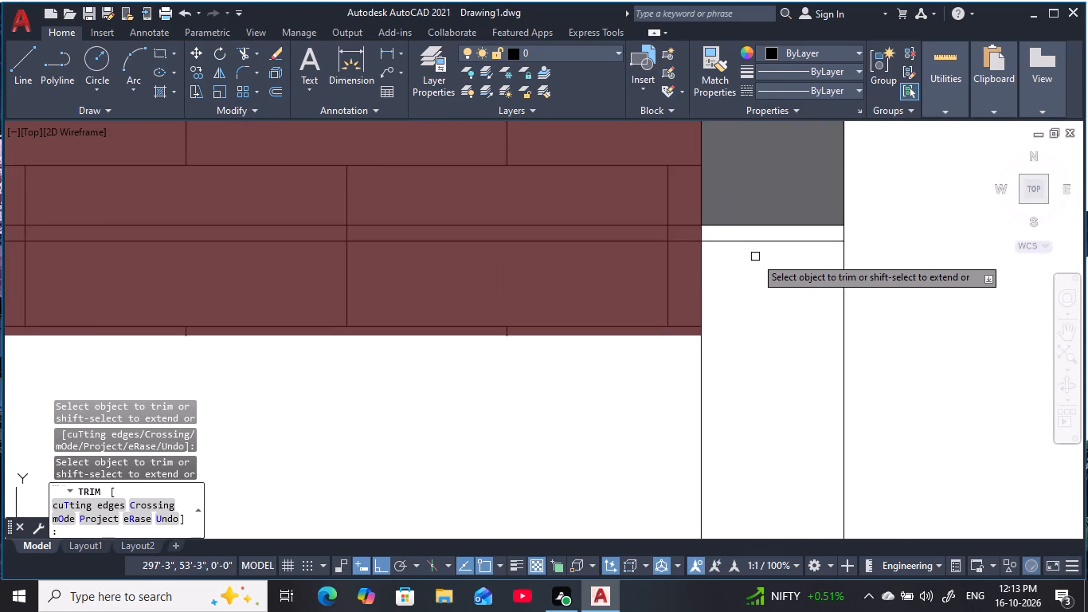
pyautogui.click(758, 243)
pyautogui.click(762, 229)
pyautogui.scroll(-2, 745, 343)
pyautogui.moveTo(746, 349); pyautogui.dragTo(754, 330, button='middle')
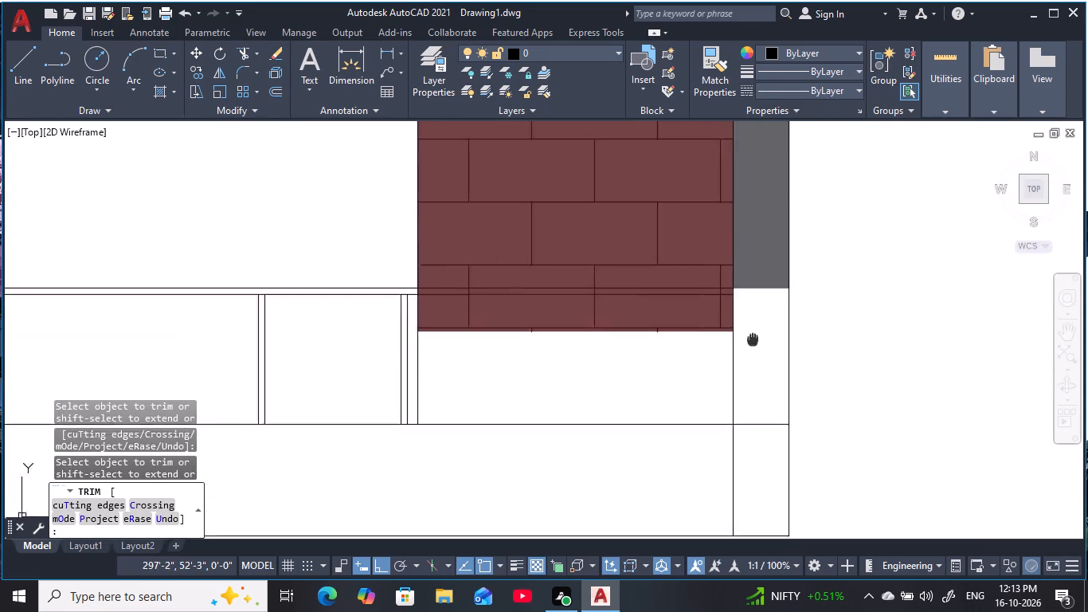
pyautogui.moveTo(754, 330); pyautogui.dragTo(760, 262, button='middle')
pyautogui.click(769, 317)
pyautogui.click(751, 401)
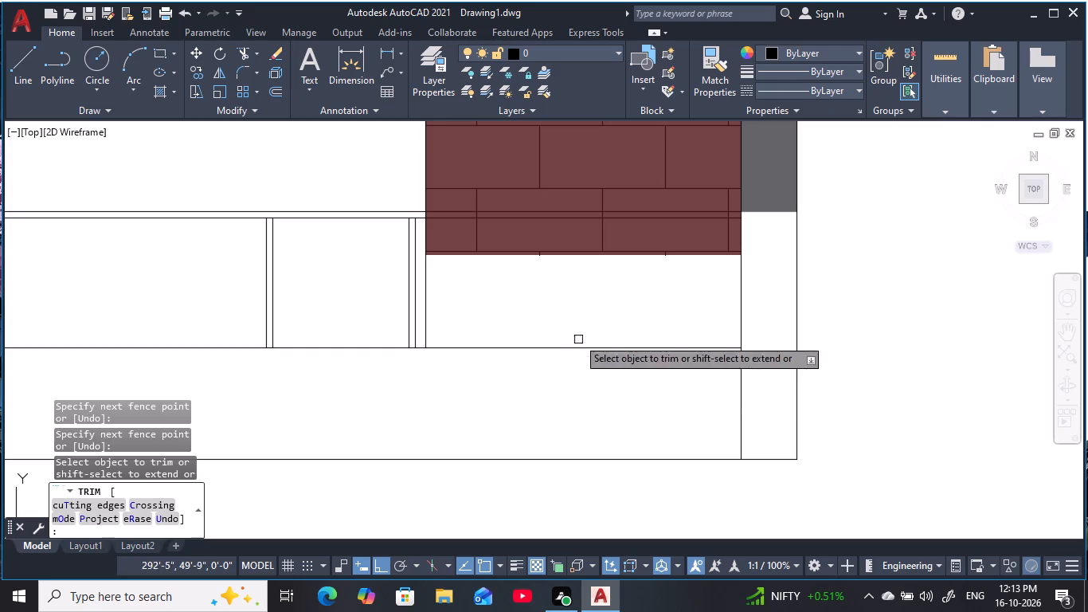
pyautogui.scroll(-3, 525, 311)
pyautogui.moveTo(546, 310); pyautogui.dragTo(702, 314, button='middle')
pyautogui.scroll(-2, 511, 320)
pyautogui.moveTo(509, 320); pyautogui.dragTo(527, 351, button='middle')
pyautogui.press('Escape')
pyautogui.press('Escape')
pyautogui.press('Escape')
pyautogui.press('Escape')
pyautogui.press('Escape')
pyautogui.press('Escape')
pyautogui.scroll(2, 553, 335)
pyautogui.press('Escape')
pyautogui.press('Escape')
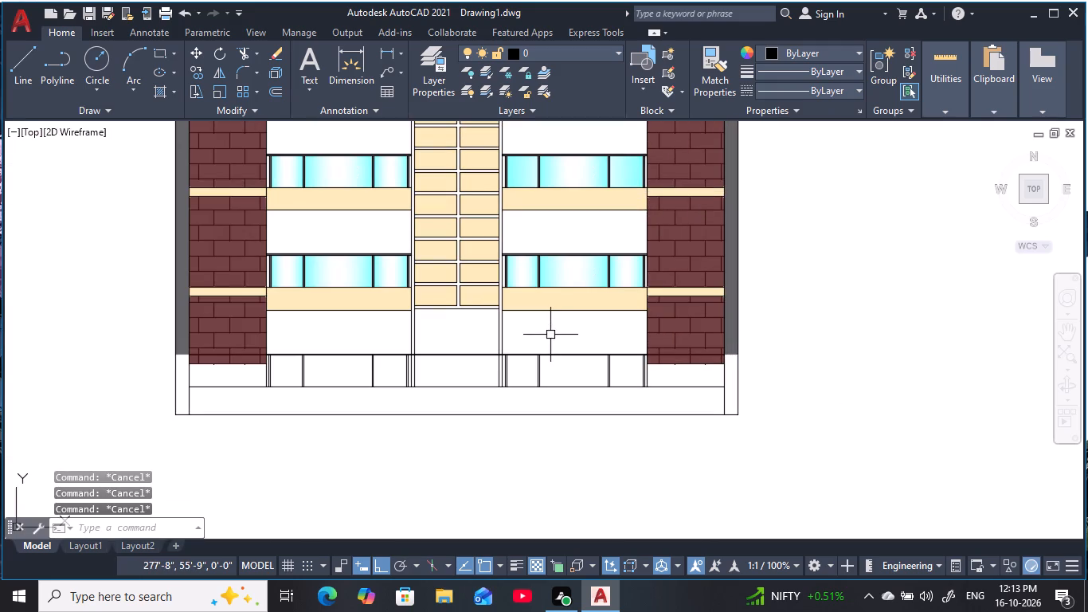
pyautogui.press('Escape')
pyautogui.press('Escape')
pyautogui.press('Escape')
pyautogui.press('Escape')
# Trim the left brick bay's solid fill back to the upper ground-floor railing line.
pyautogui.moveTo(550, 335); pyautogui.dragTo(668, 319, button='middle')
pyautogui.scroll(2, 374, 346)
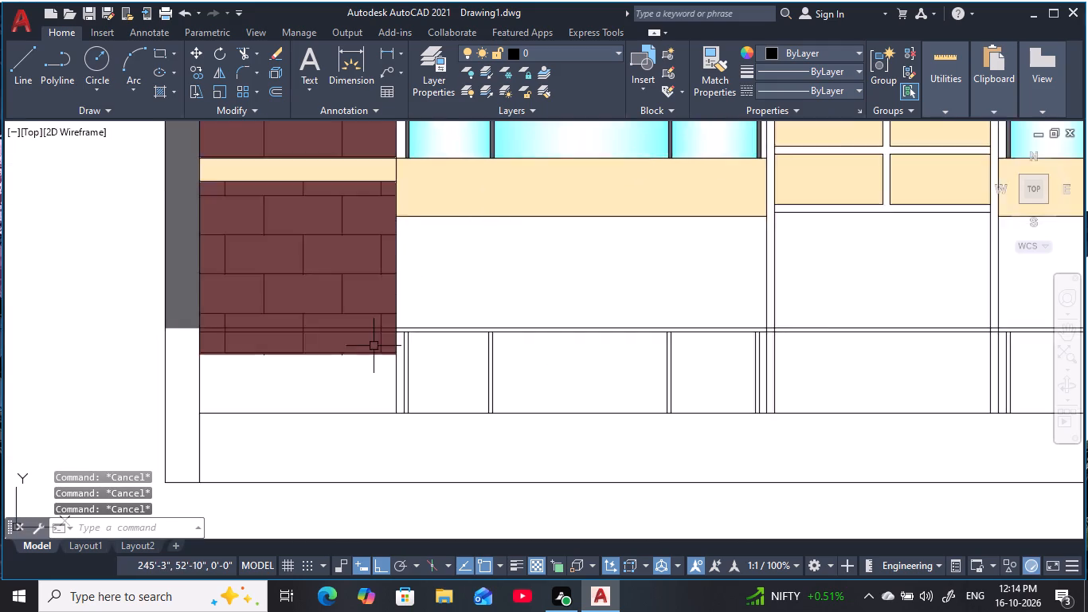
pyautogui.scroll(1, 374, 346)
pyautogui.moveTo(381, 346); pyautogui.dragTo(445, 346, button='middle')
pyautogui.press('Escape')
pyautogui.press('Escape')
pyautogui.press('t')
pyautogui.press('r')
pyautogui.press('space')
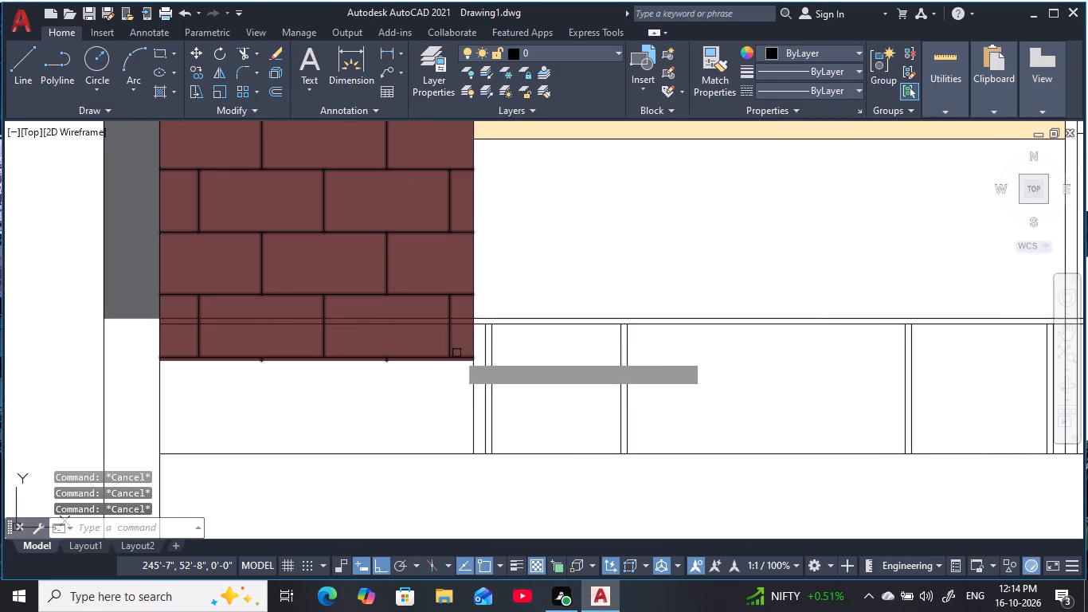
pyautogui.click(415, 346)
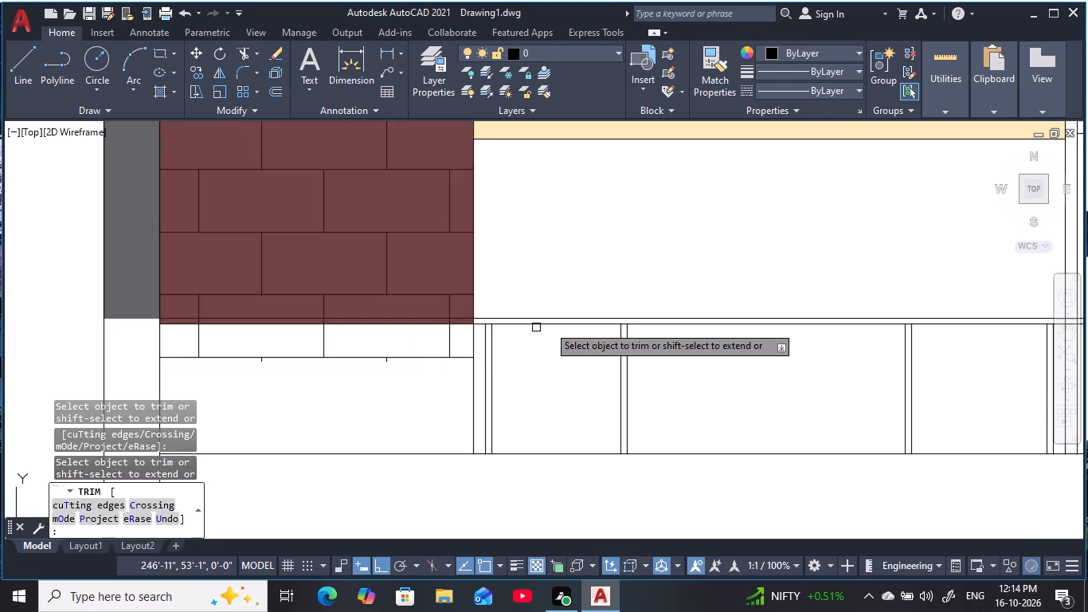
pyautogui.scroll(-1, 596, 300)
pyautogui.scroll(3, 465, 318)
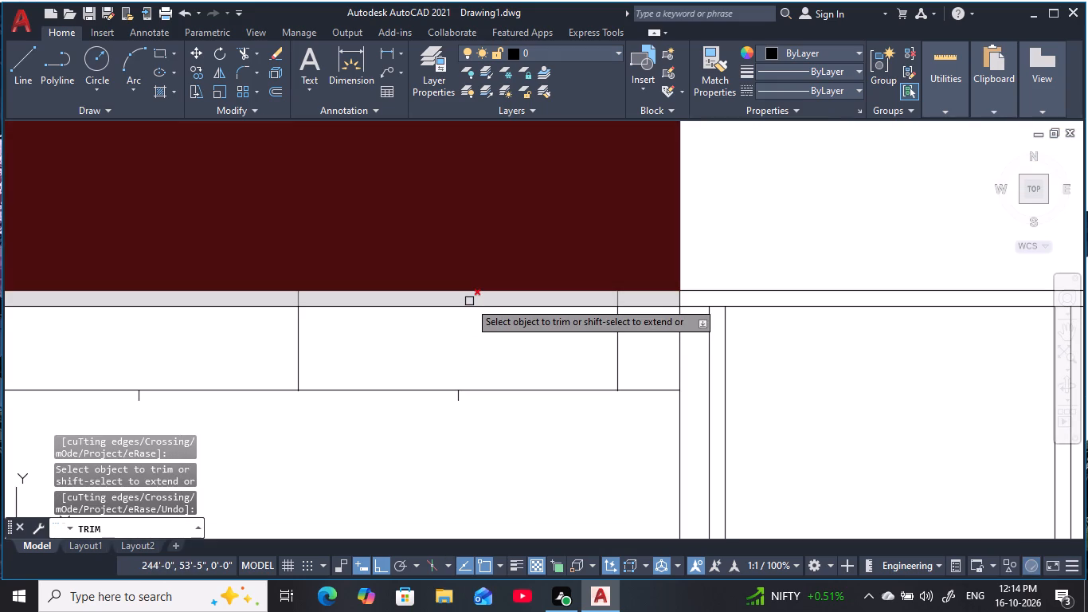
pyautogui.click(469, 301)
# Trim the right brick bay's solid fill below the lower line of the ground-floor top rail.
pyautogui.scroll(-3, 448, 342)
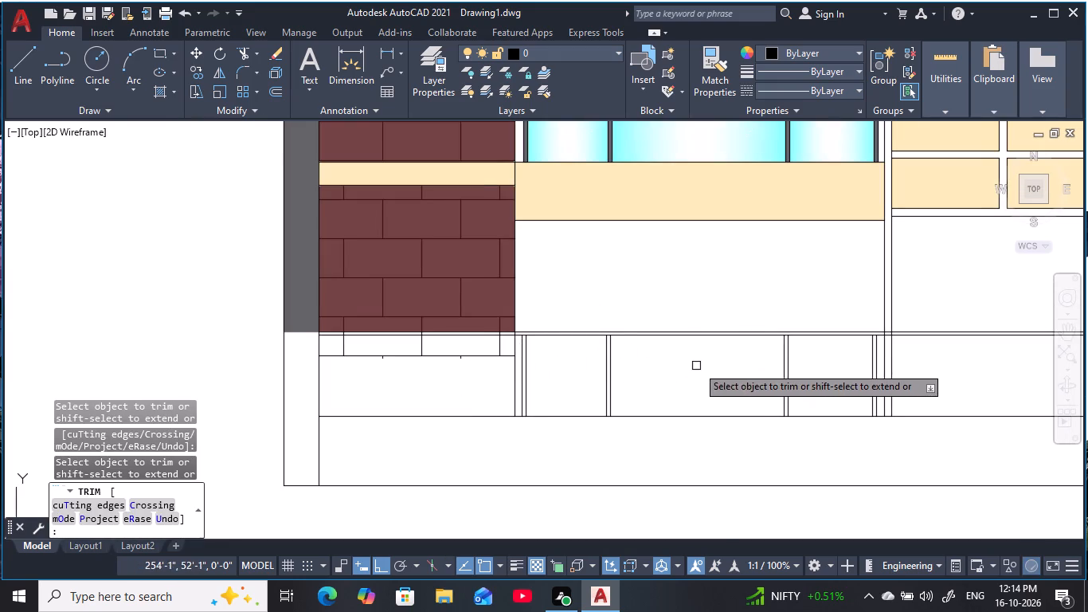
pyautogui.moveTo(703, 367); pyautogui.dragTo(437, 354, button='middle')
pyautogui.scroll(1, 900, 343)
pyautogui.moveTo(900, 343); pyautogui.dragTo(507, 322, button='middle')
pyautogui.scroll(-1, 862, 324)
pyautogui.moveTo(878, 325); pyautogui.dragTo(705, 349, button='middle')
pyautogui.scroll(2, 875, 349)
pyautogui.click(863, 336)
pyautogui.moveTo(876, 332); pyautogui.dragTo(734, 367, button='middle')
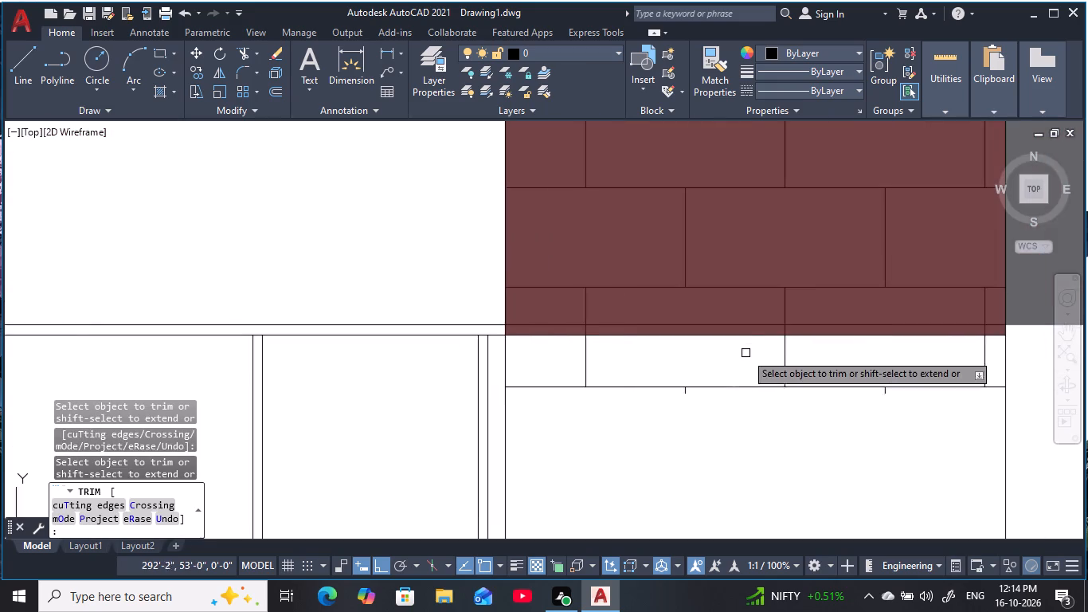
pyautogui.scroll(2, 757, 340)
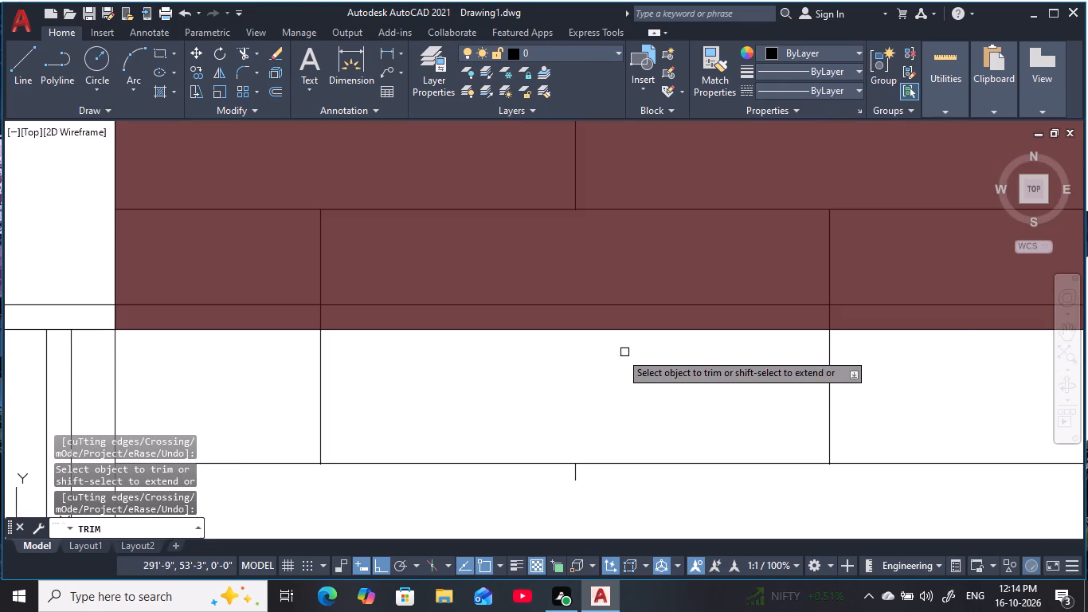
pyautogui.scroll(-4, 574, 357)
pyautogui.moveTo(588, 360); pyautogui.dragTo(657, 356, button='middle')
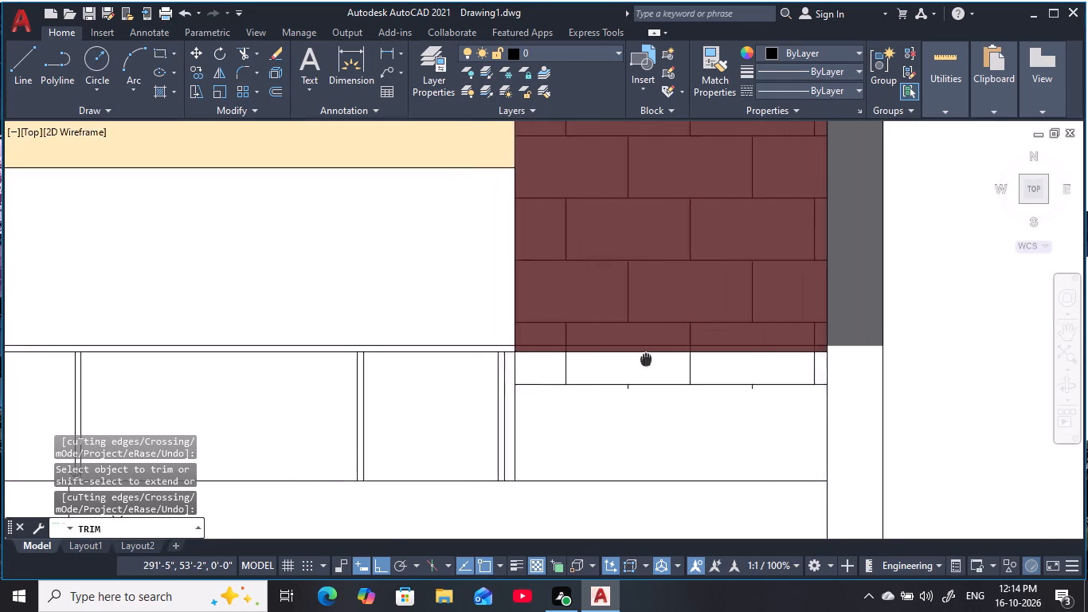
pyautogui.moveTo(657, 356); pyautogui.dragTo(672, 351, button='middle')
pyautogui.press('Escape')
pyautogui.scroll(1, 575, 350)
pyautogui.press('Escape')
pyautogui.press('Escape')
pyautogui.scroll(1, 573, 347)
pyautogui.press('Escape')
pyautogui.press('Escape')
pyautogui.scroll(1, 569, 345)
pyautogui.press('Escape')
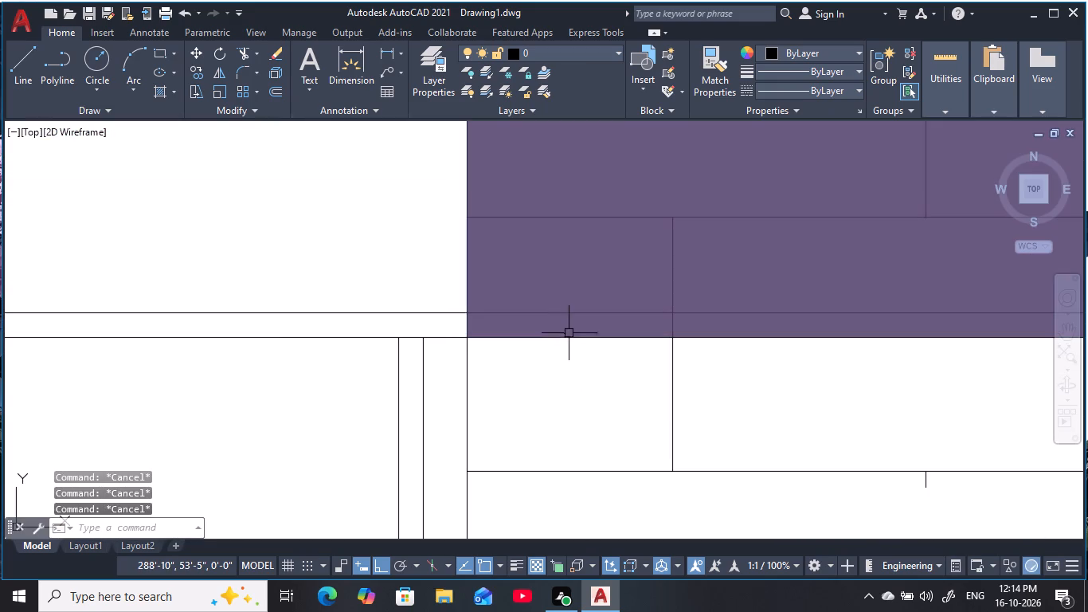
pyautogui.press('Escape')
pyautogui.press('Escape')
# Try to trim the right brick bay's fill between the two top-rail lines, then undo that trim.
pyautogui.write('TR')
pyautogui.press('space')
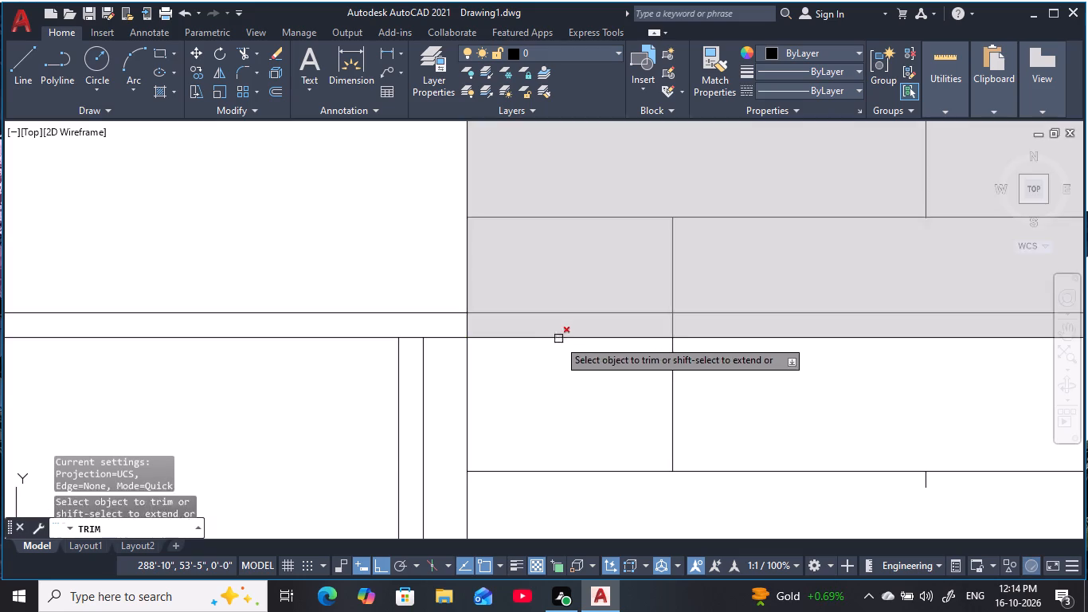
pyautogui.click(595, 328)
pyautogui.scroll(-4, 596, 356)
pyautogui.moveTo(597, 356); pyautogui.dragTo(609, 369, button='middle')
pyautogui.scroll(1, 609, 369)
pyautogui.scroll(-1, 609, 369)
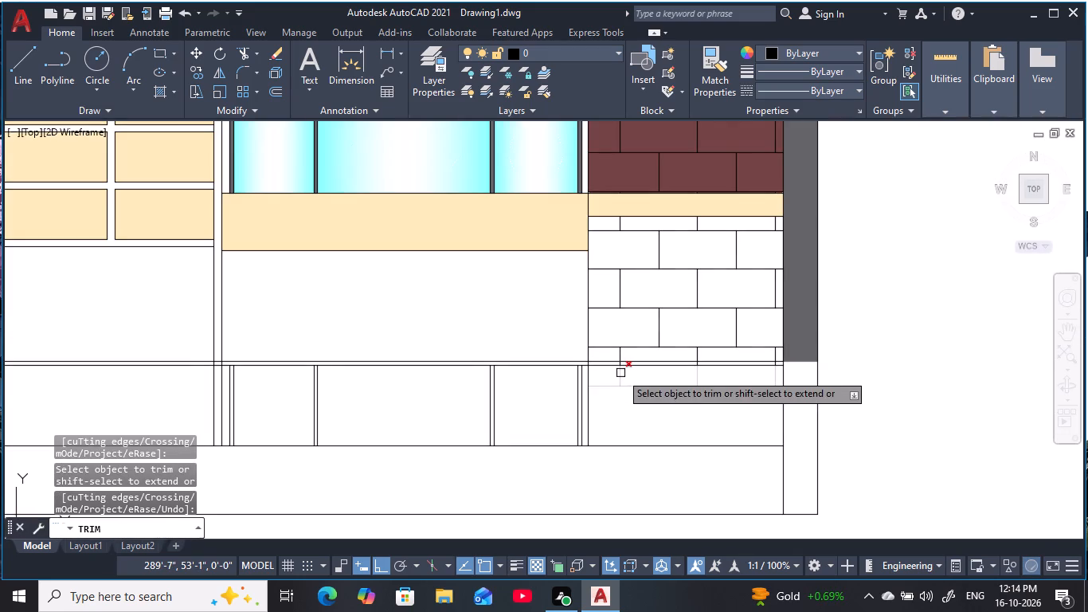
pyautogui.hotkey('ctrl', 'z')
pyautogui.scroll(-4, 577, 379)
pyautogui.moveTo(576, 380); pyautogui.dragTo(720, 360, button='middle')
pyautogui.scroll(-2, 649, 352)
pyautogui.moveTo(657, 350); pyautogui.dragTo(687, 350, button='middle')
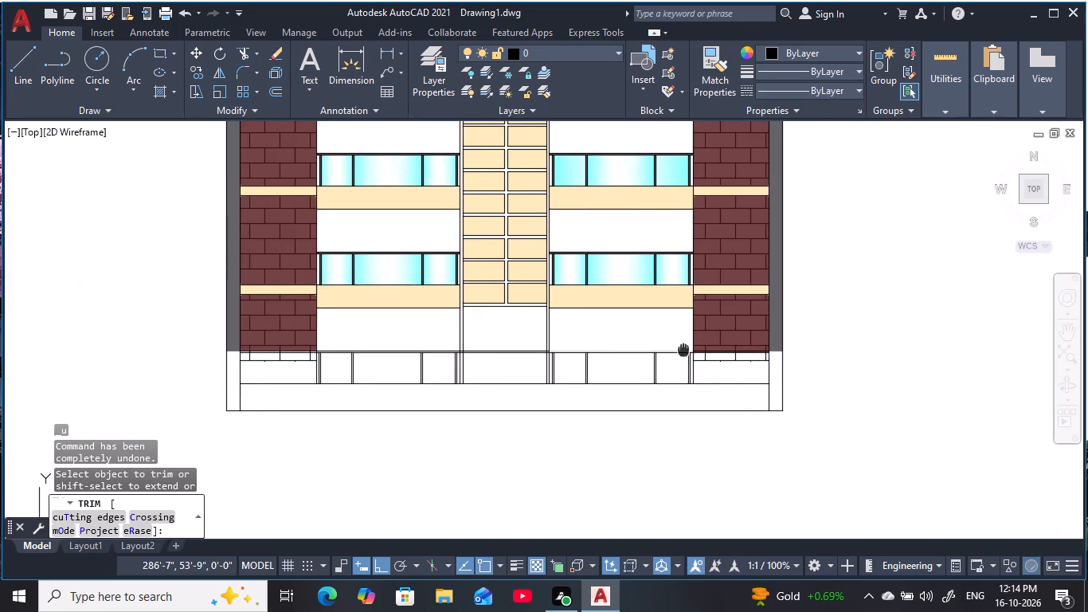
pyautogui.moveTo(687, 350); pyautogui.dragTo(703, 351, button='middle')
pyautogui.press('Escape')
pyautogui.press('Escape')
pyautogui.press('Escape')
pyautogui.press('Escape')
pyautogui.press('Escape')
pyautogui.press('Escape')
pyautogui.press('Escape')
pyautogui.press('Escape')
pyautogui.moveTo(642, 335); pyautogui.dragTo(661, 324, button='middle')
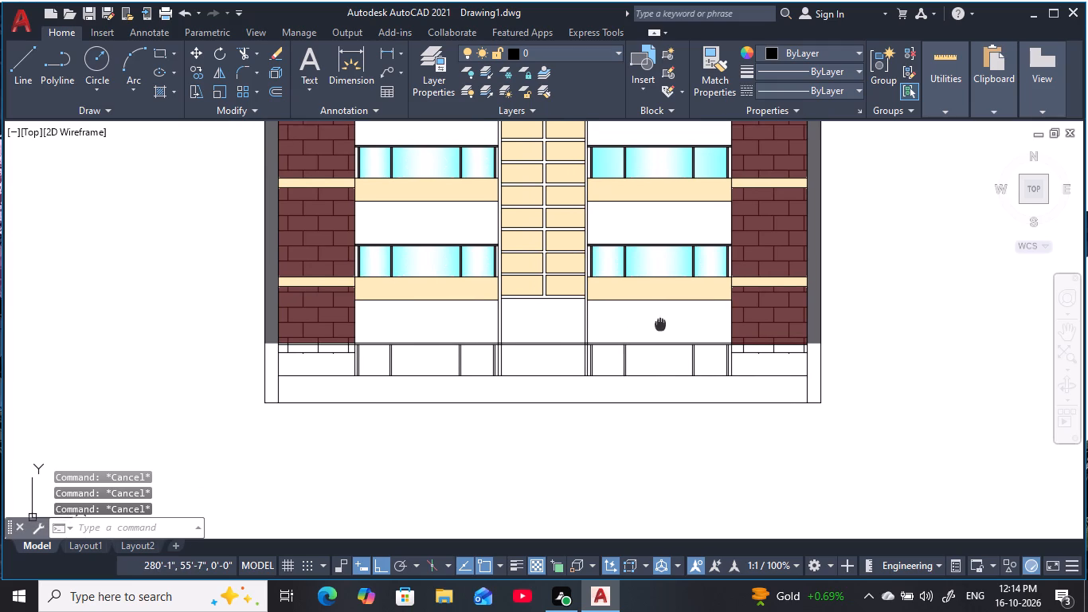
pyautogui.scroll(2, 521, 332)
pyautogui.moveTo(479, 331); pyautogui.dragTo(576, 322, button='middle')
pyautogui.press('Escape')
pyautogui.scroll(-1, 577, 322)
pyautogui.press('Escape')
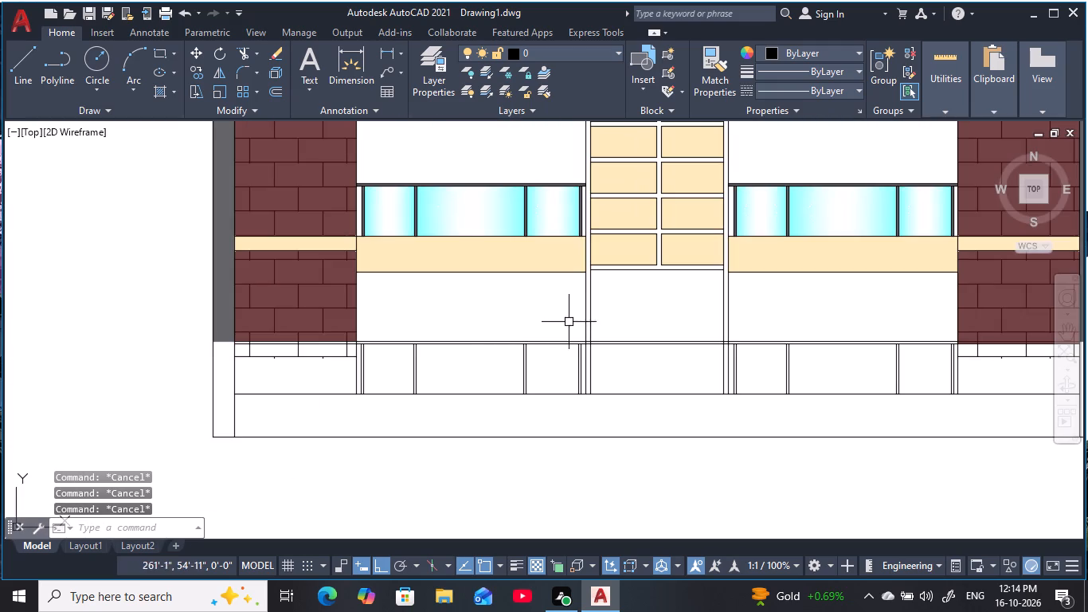
# Trim away the leftover brick pattern below the ground-floor top rail in the left brick bay.
pyautogui.press('Escape')
pyautogui.press('Escape')
pyautogui.press('Escape')
pyautogui.scroll(2, 340, 366)
pyautogui.moveTo(340, 366); pyautogui.dragTo(368, 394, button='middle')
pyautogui.press('Escape')
pyautogui.press('Escape')
pyautogui.press('r')
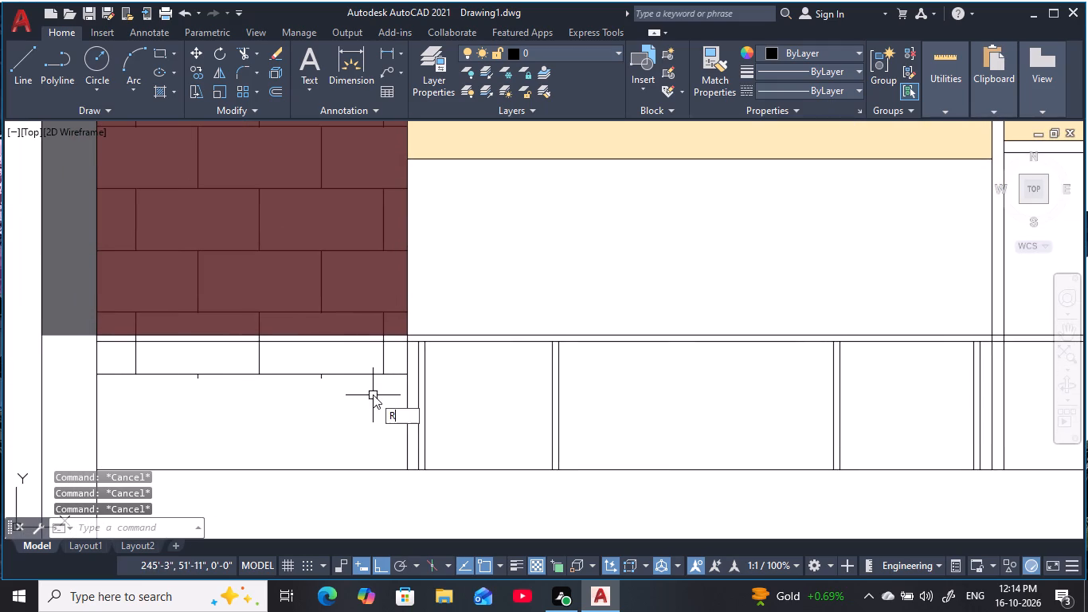
pyautogui.press('Escape')
pyautogui.press('Escape')
pyautogui.press('t')
pyautogui.write('R')
pyautogui.press('space')
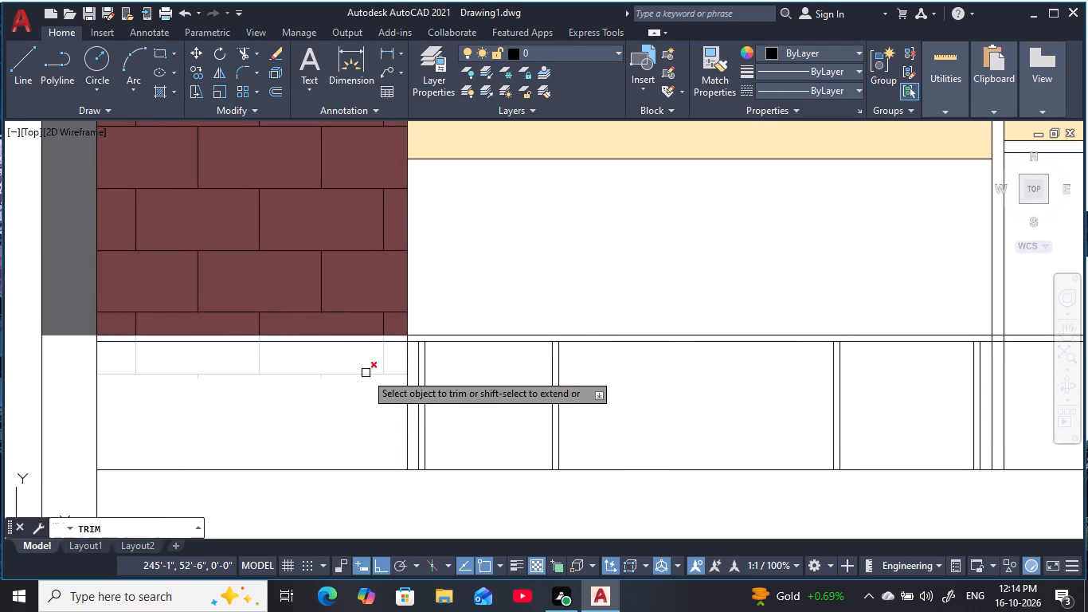
pyautogui.click(366, 372)
# Trim away the leftover brick pattern below the ground-floor top rail in the right brick bay.
pyautogui.scroll(-1, 359, 371)
pyautogui.moveTo(359, 371); pyautogui.dragTo(288, 370, button='middle')
pyautogui.scroll(-2, 796, 379)
pyautogui.moveTo(858, 382); pyautogui.dragTo(795, 379, button='middle')
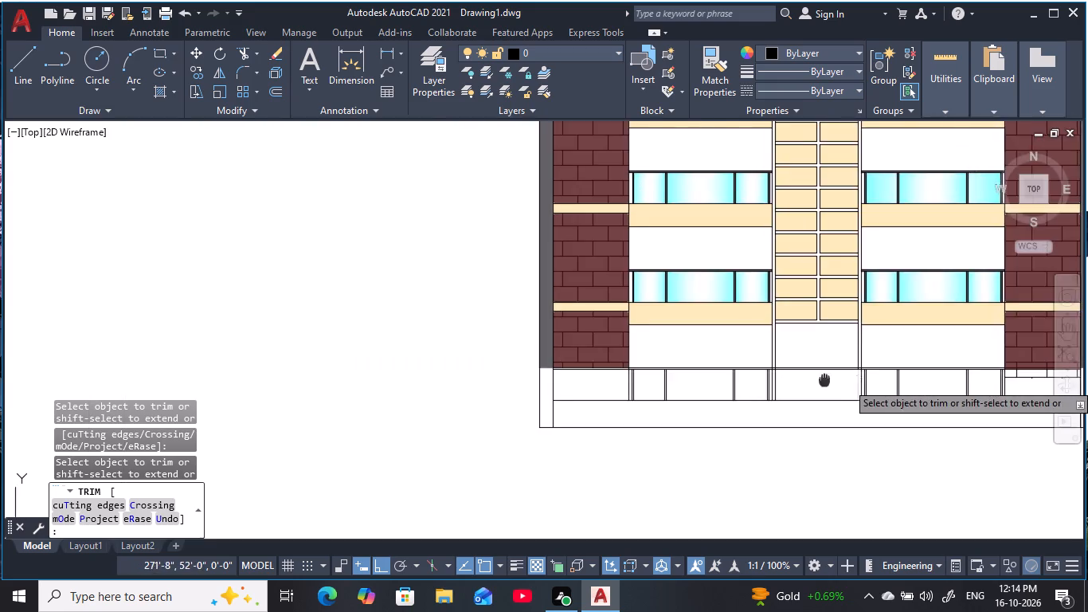
pyautogui.moveTo(795, 379); pyautogui.dragTo(601, 377, button='middle')
pyautogui.scroll(2, 805, 381)
pyautogui.click(788, 359)
pyautogui.scroll(-1, 729, 383)
pyautogui.moveTo(731, 383); pyautogui.dragTo(843, 383, button='middle')
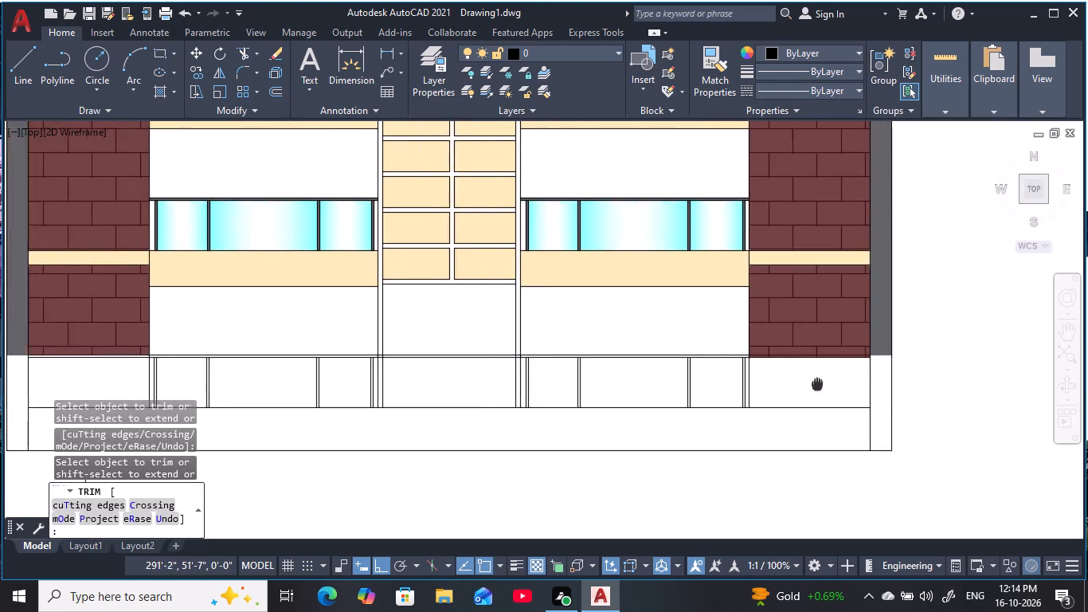
pyautogui.moveTo(843, 383); pyautogui.dragTo(939, 375, button='middle')
pyautogui.scroll(-1, 912, 379)
pyautogui.press('Escape')
pyautogui.press('Escape')
pyautogui.press('Escape')
pyautogui.press('Escape')
pyautogui.moveTo(804, 343); pyautogui.dragTo(756, 343, button='middle')
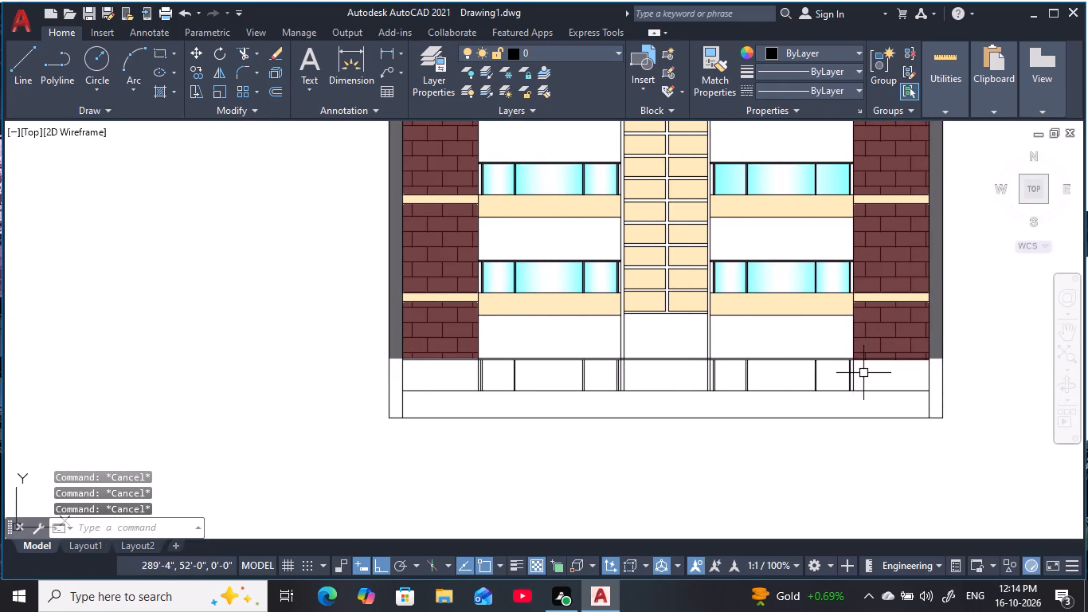
# Trim the lower line of the ground-floor top rail where it crosses the left brick bay.
pyautogui.press('Escape')
pyautogui.scroll(3, 460, 373)
pyautogui.moveTo(465, 377); pyautogui.dragTo(477, 391, button='middle')
pyautogui.press('Escape')
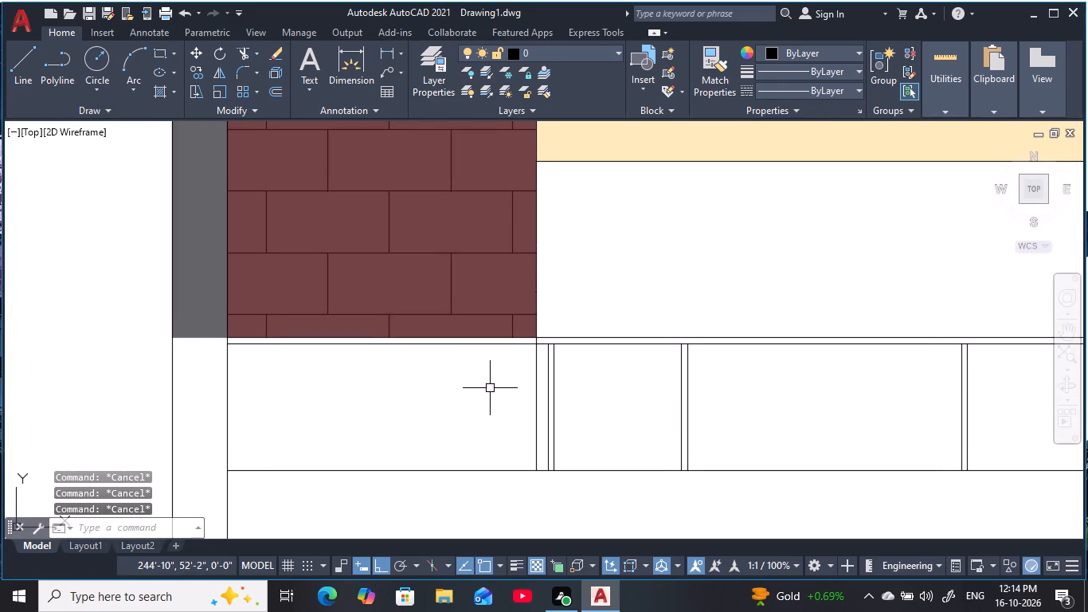
pyautogui.press('Escape')
pyautogui.press('Escape')
pyautogui.press('t')
pyautogui.write('R')
pyautogui.press('space')
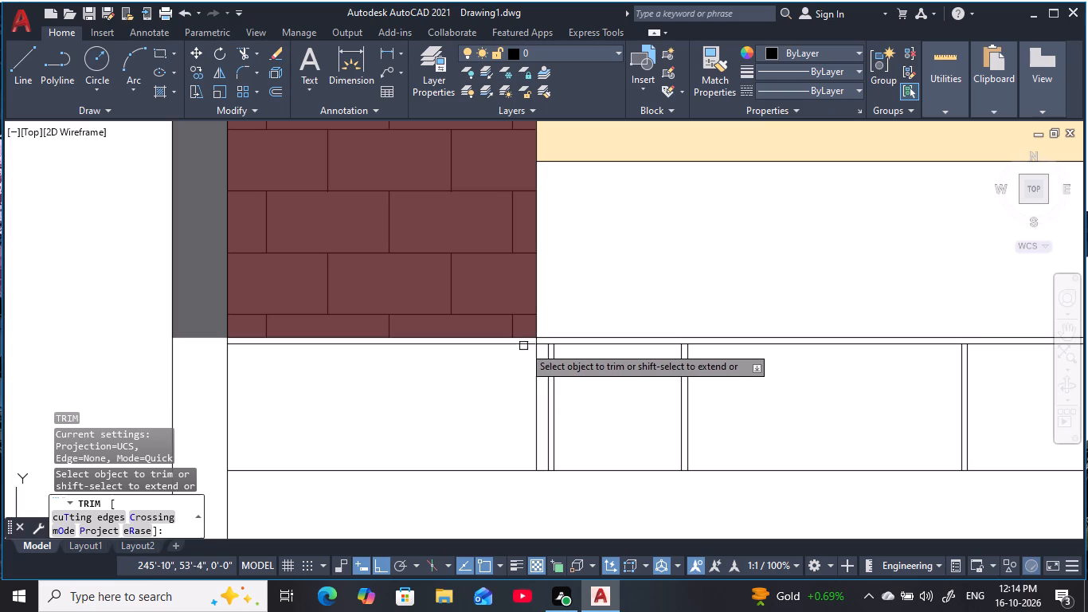
pyautogui.click(522, 344)
# Trim the right brick bay's fill between the two top-rail lines and the lower rail line crossing that bay.
pyautogui.scroll(-2, 501, 356)
pyautogui.moveTo(501, 365); pyautogui.dragTo(430, 425, button='middle')
pyautogui.scroll(-3, 633, 453)
pyautogui.moveTo(669, 453); pyautogui.dragTo(517, 426, button='middle')
pyautogui.scroll(4, 627, 425)
pyautogui.scroll(2, 556, 388)
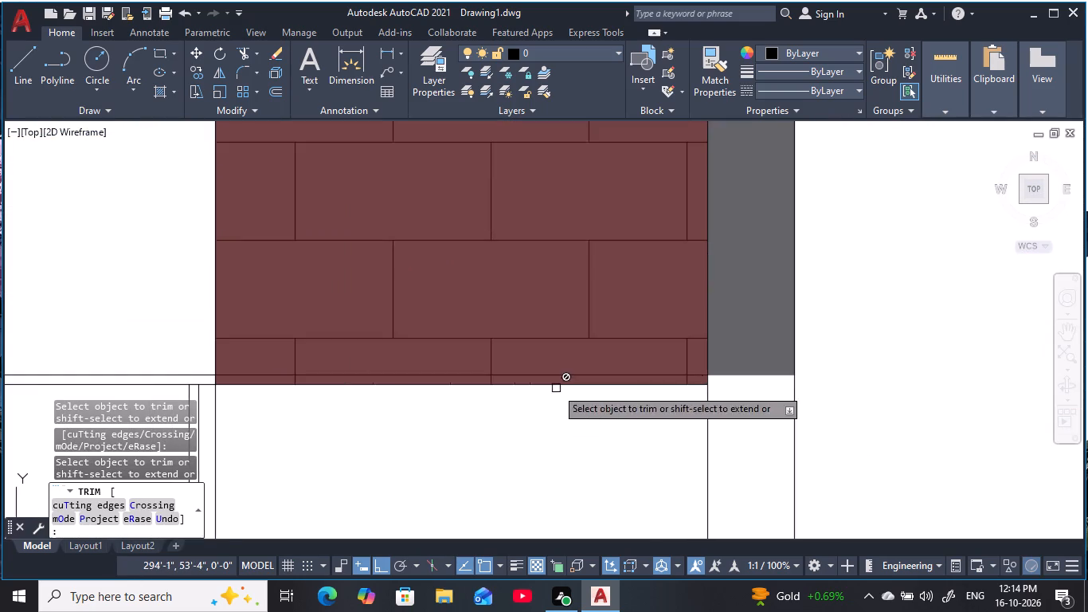
pyautogui.moveTo(556, 388); pyautogui.dragTo(617, 395, button='middle')
pyautogui.scroll(1, 606, 394)
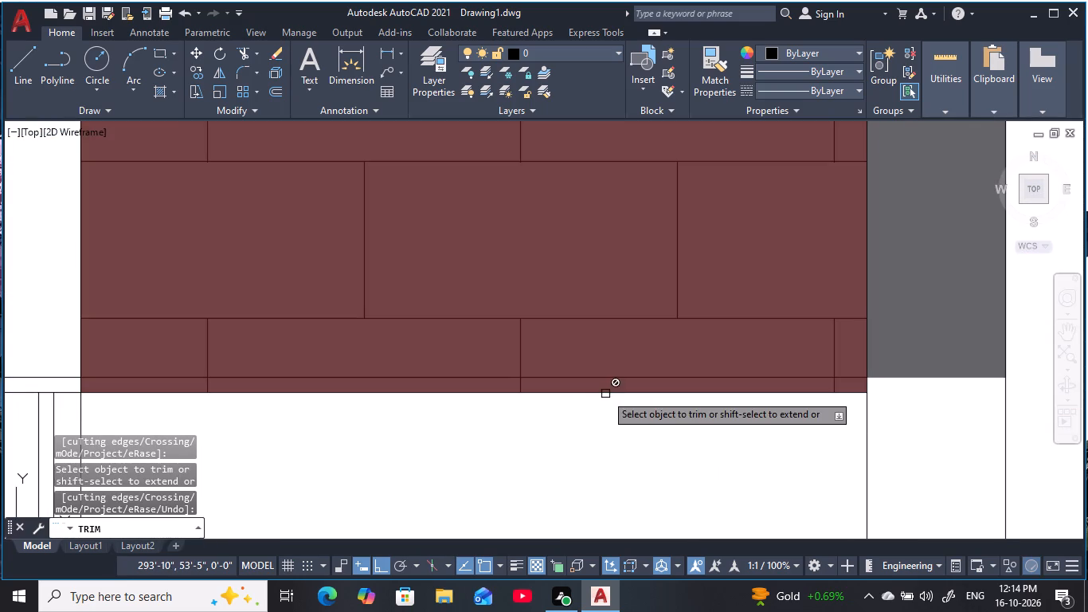
pyautogui.click(610, 388)
pyautogui.scroll(-2, 567, 421)
pyautogui.moveTo(568, 422); pyautogui.dragTo(600, 406, button='middle')
pyautogui.click(609, 398)
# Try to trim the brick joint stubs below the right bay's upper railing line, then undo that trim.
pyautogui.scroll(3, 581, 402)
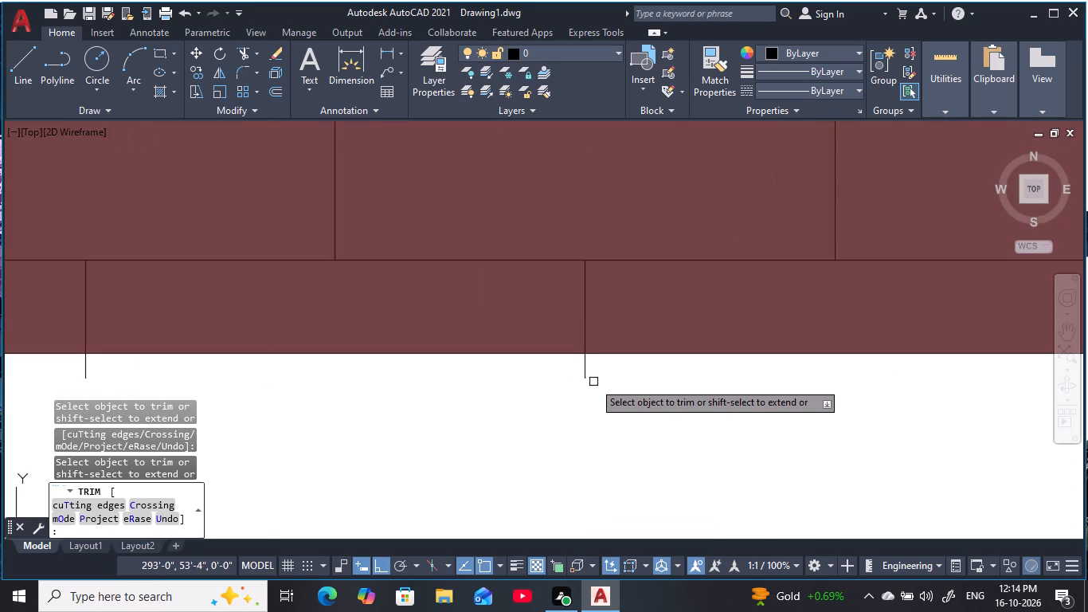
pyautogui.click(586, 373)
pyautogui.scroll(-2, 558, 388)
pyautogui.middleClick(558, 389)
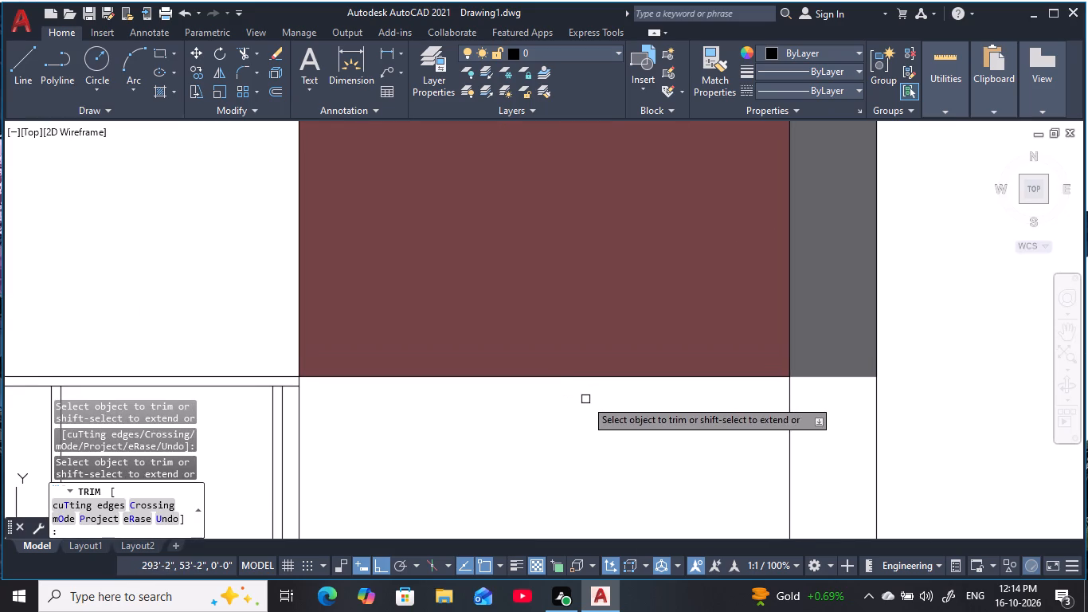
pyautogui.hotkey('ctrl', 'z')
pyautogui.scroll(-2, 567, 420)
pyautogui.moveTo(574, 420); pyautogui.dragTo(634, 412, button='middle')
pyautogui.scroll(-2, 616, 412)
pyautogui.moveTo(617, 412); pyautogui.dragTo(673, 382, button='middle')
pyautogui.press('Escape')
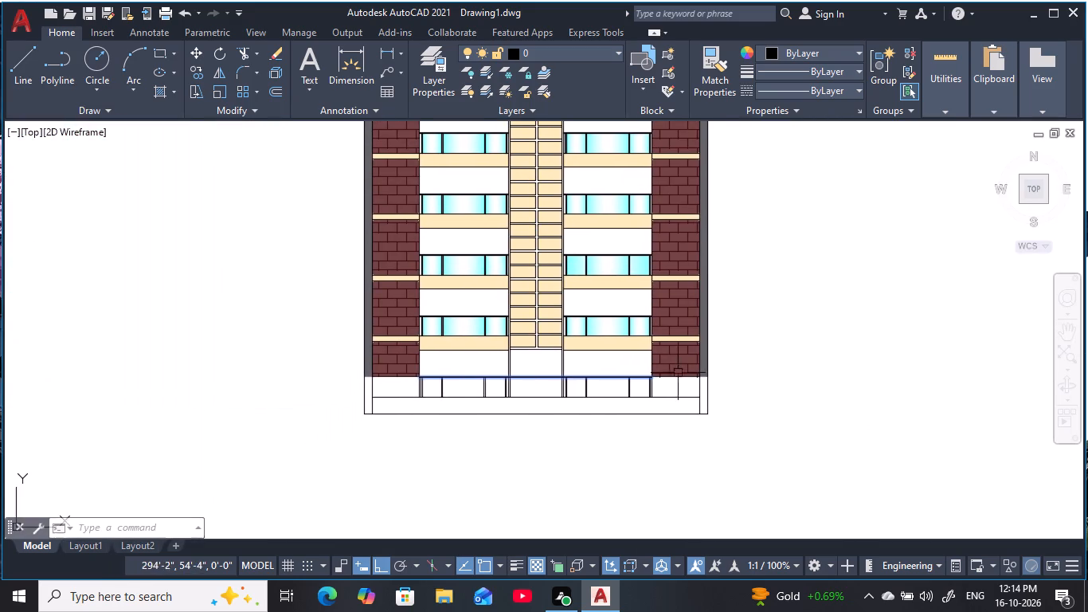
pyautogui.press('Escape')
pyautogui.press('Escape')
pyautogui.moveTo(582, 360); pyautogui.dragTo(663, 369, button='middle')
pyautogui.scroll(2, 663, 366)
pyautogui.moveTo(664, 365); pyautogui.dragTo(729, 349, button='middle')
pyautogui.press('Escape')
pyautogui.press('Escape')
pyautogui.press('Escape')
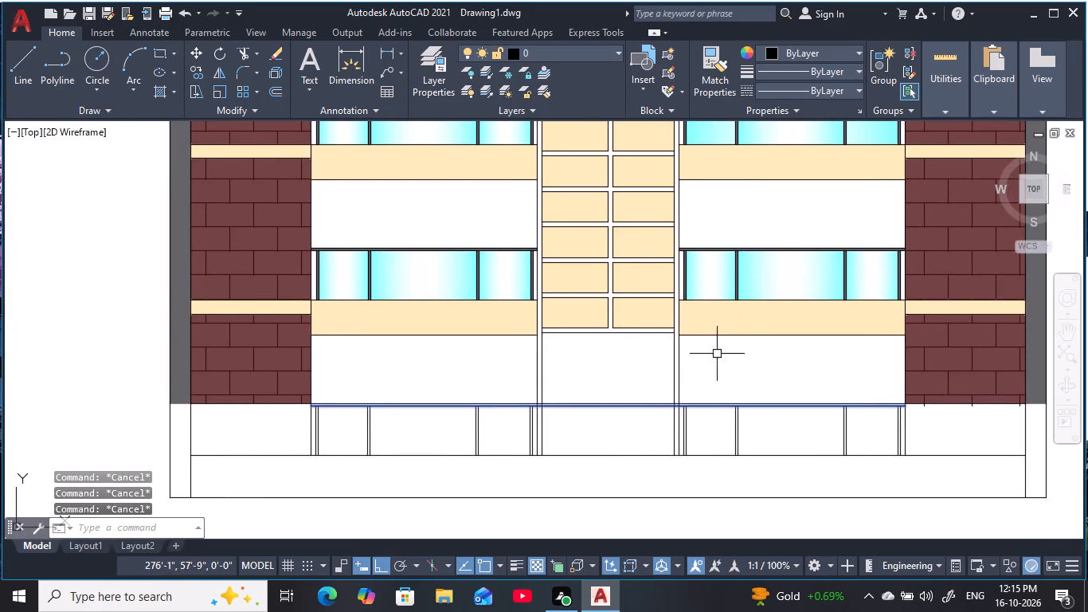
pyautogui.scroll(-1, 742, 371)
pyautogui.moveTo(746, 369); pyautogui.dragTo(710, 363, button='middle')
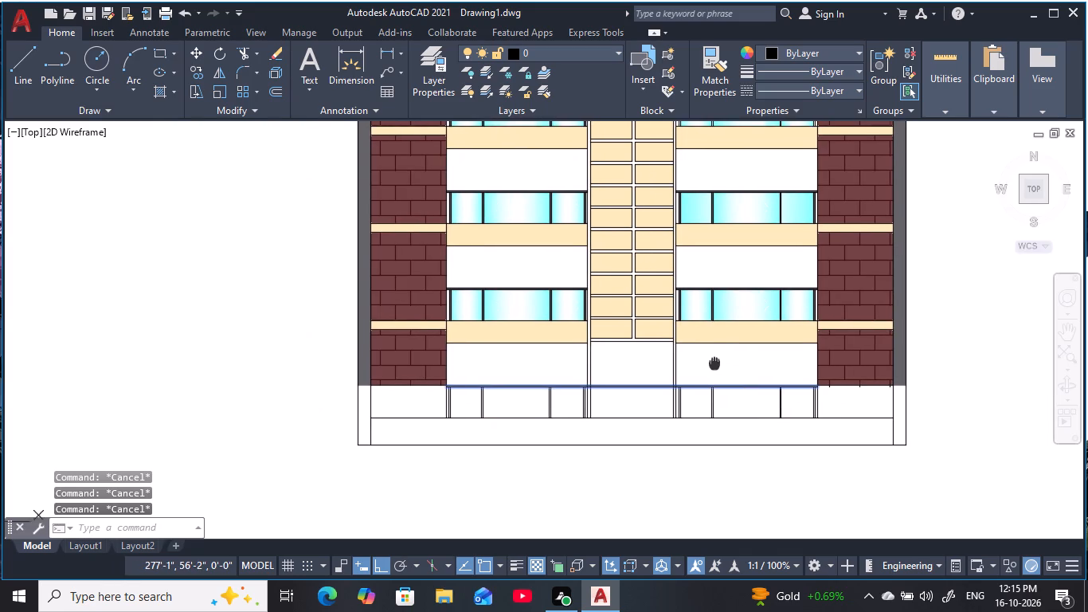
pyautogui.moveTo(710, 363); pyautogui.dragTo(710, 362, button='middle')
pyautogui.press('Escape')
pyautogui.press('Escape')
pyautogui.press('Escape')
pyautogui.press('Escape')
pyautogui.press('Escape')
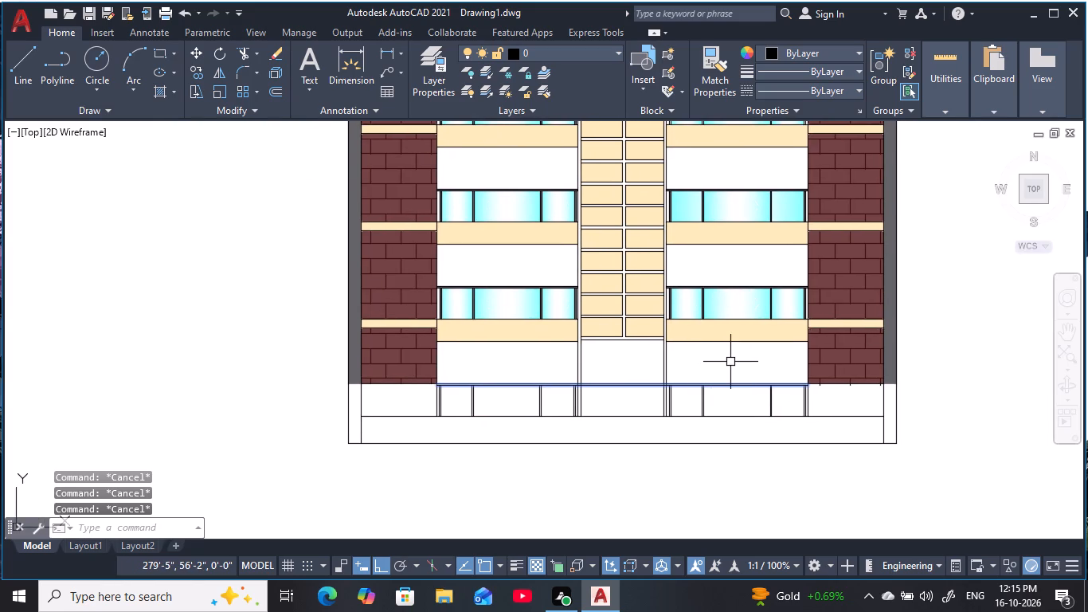
# Trim the ground-floor base line between the two vertical frames of the central stair bay.
pyautogui.moveTo(730, 365); pyautogui.dragTo(786, 343, button='middle')
pyautogui.scroll(1, 660, 398)
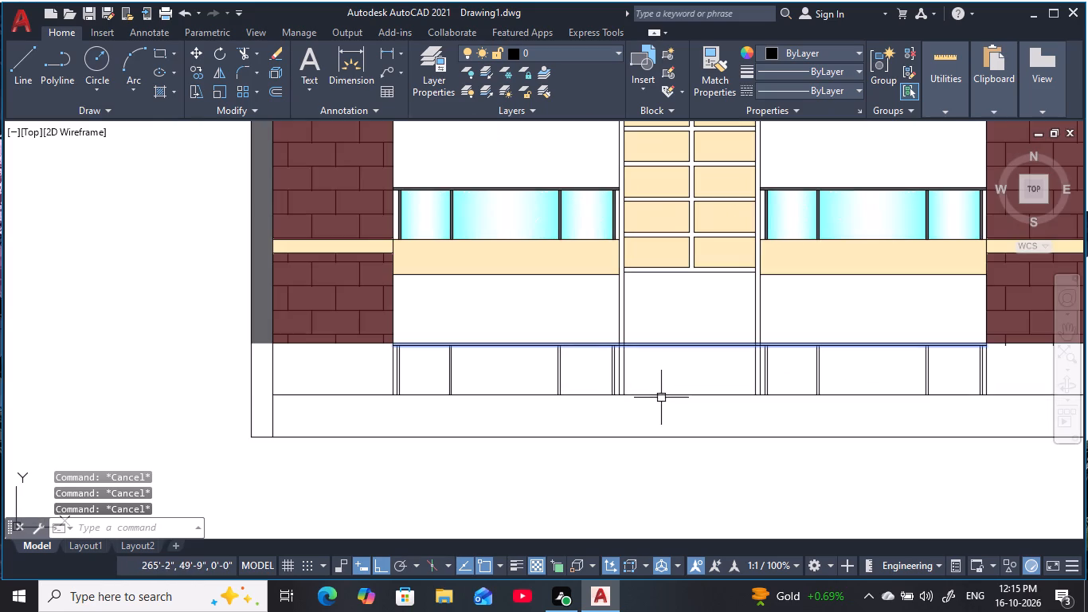
pyautogui.press('Escape')
pyautogui.press('Escape')
pyautogui.press('t')
pyautogui.press('r')
pyautogui.press('space')
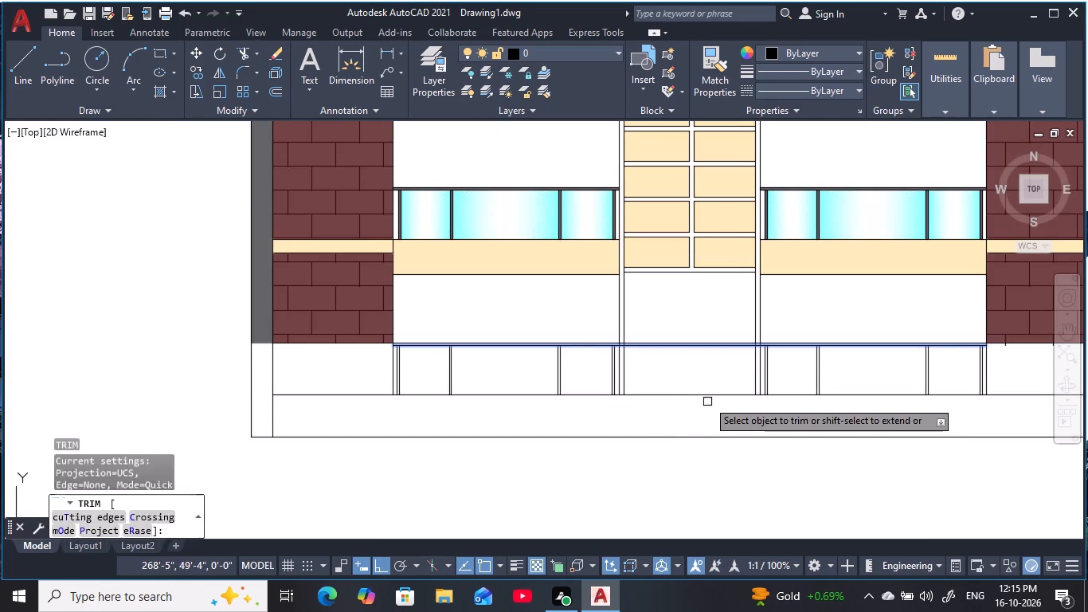
pyautogui.click(705, 394)
pyautogui.scroll(-1, 666, 414)
pyautogui.middleClick(666, 414)
pyautogui.scroll(3, 635, 391)
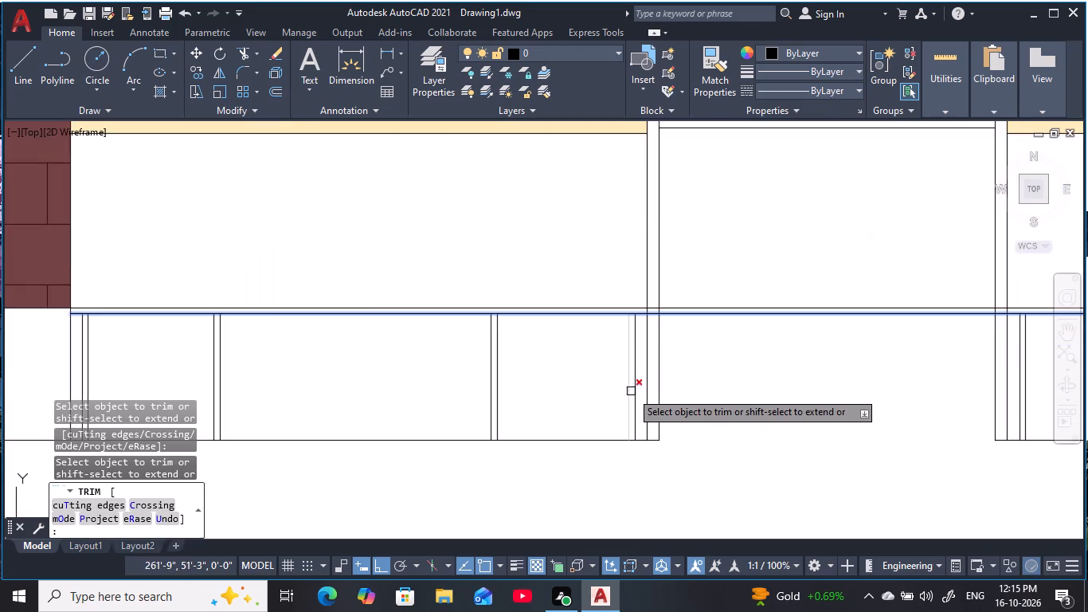
pyautogui.scroll(-2, 671, 388)
pyautogui.moveTo(718, 390); pyautogui.dragTo(660, 390, button='middle')
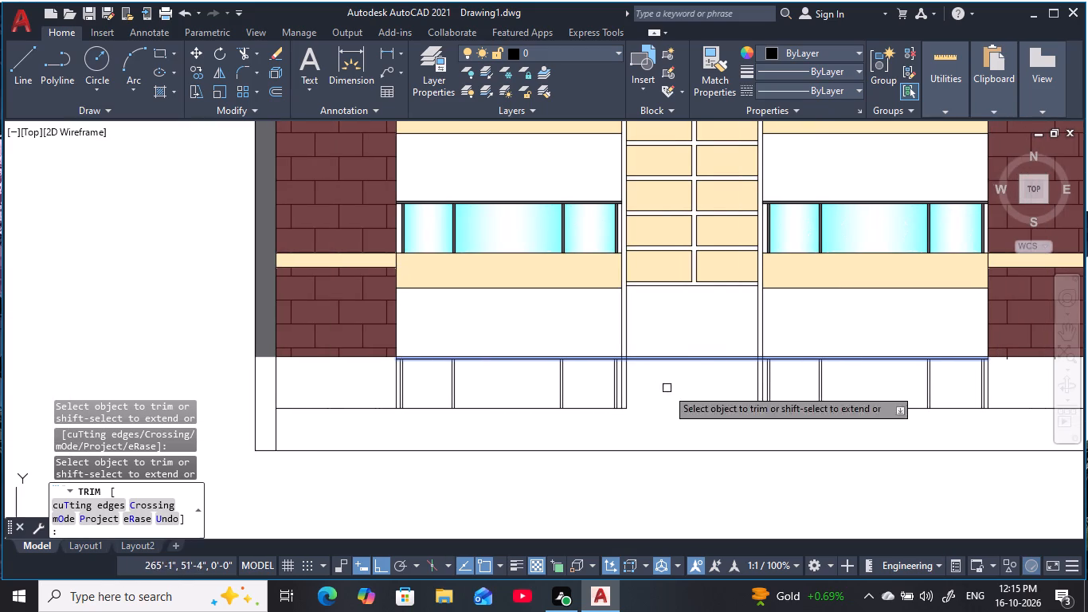
pyautogui.press('Escape')
pyautogui.press('Escape')
# Hatch the unfilled lower end of the left edge strip with solid grey 99,100,102.
pyautogui.moveTo(696, 392); pyautogui.dragTo(671, 384, button='middle')
pyautogui.scroll(-2, 679, 386)
pyautogui.moveTo(658, 378); pyautogui.dragTo(643, 461, button='middle')
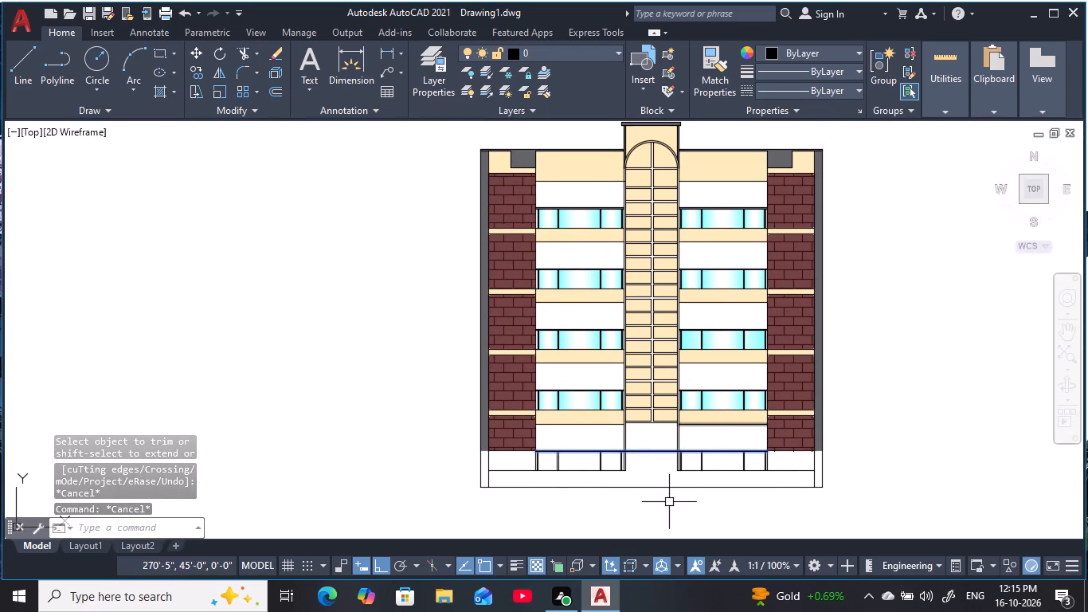
pyautogui.moveTo(675, 484); pyautogui.dragTo(682, 439, button='middle')
pyautogui.scroll(1, 651, 433)
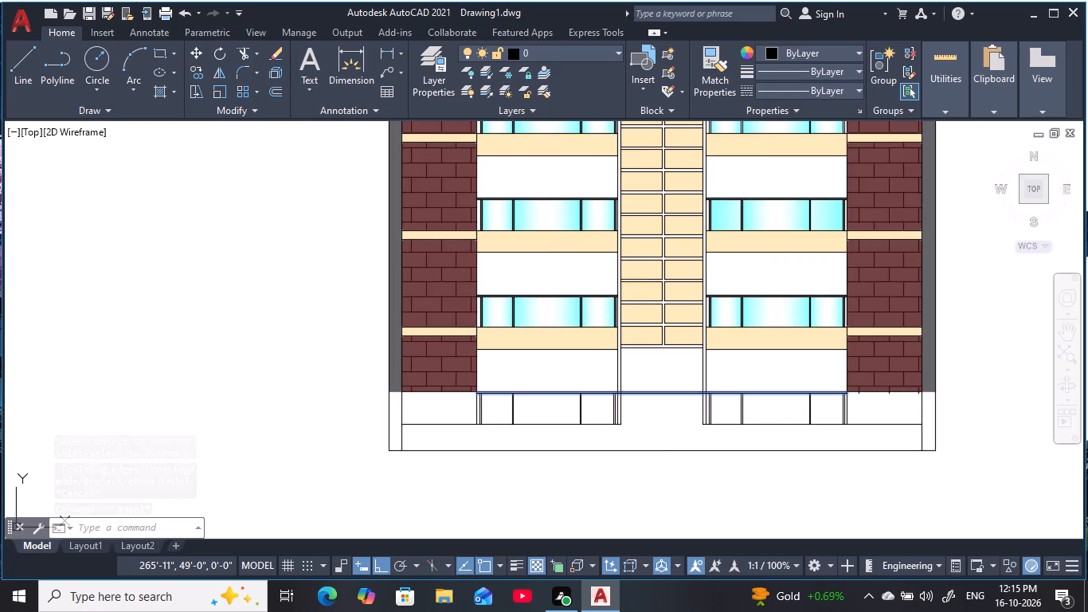
pyautogui.press('Escape')
pyautogui.press('Escape')
pyautogui.press('Escape')
pyautogui.press('Escape')
pyautogui.write('H')
pyautogui.press('space')
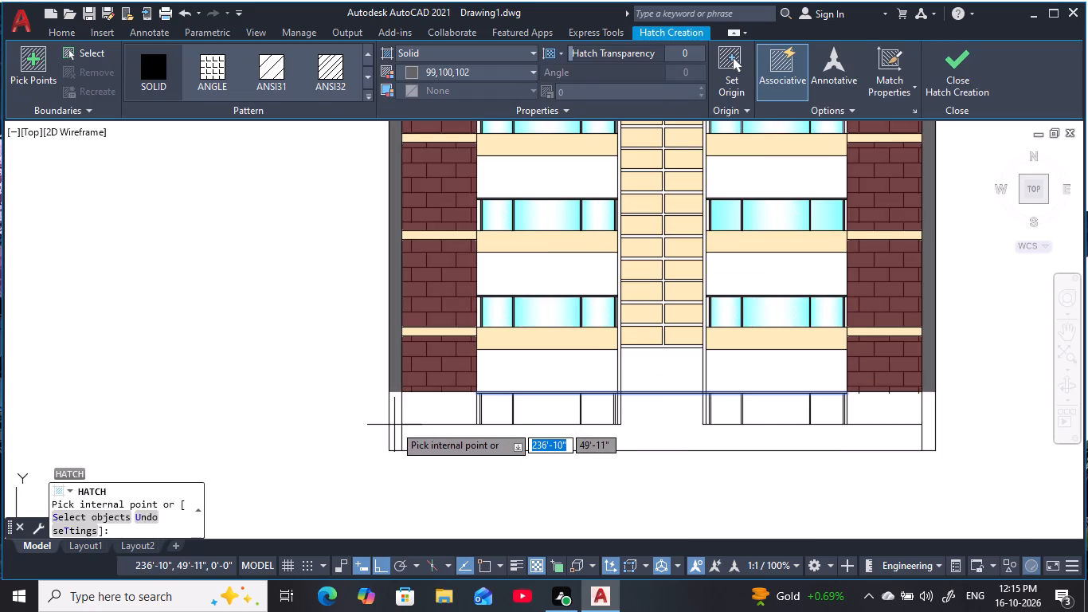
pyautogui.click(394, 425)
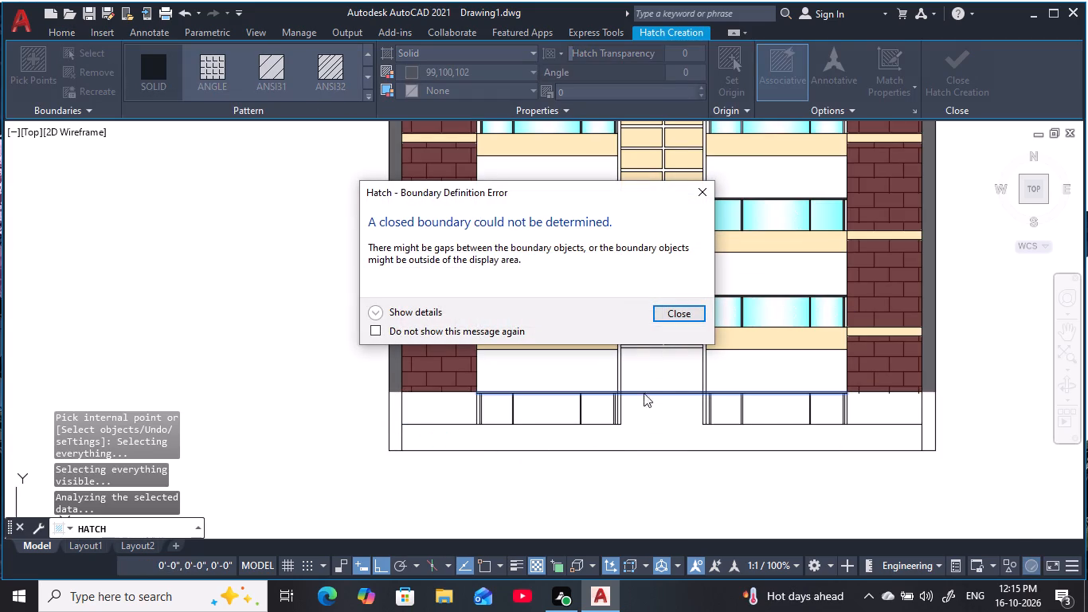
pyautogui.click(694, 314)
pyautogui.scroll(1, 392, 436)
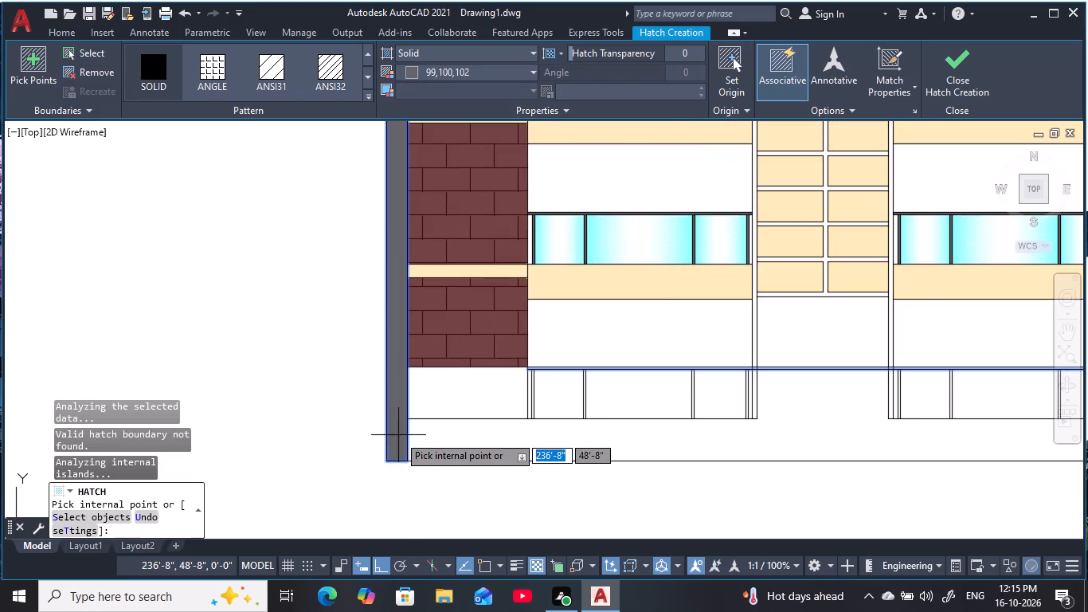
# Hatch the unfilled lower end of the right edge strip with the same solid grey 99,100,102.
pyautogui.scroll(-1, 644, 462)
pyautogui.moveTo(652, 463); pyautogui.dragTo(346, 425, button='middle')
pyautogui.click(718, 401)
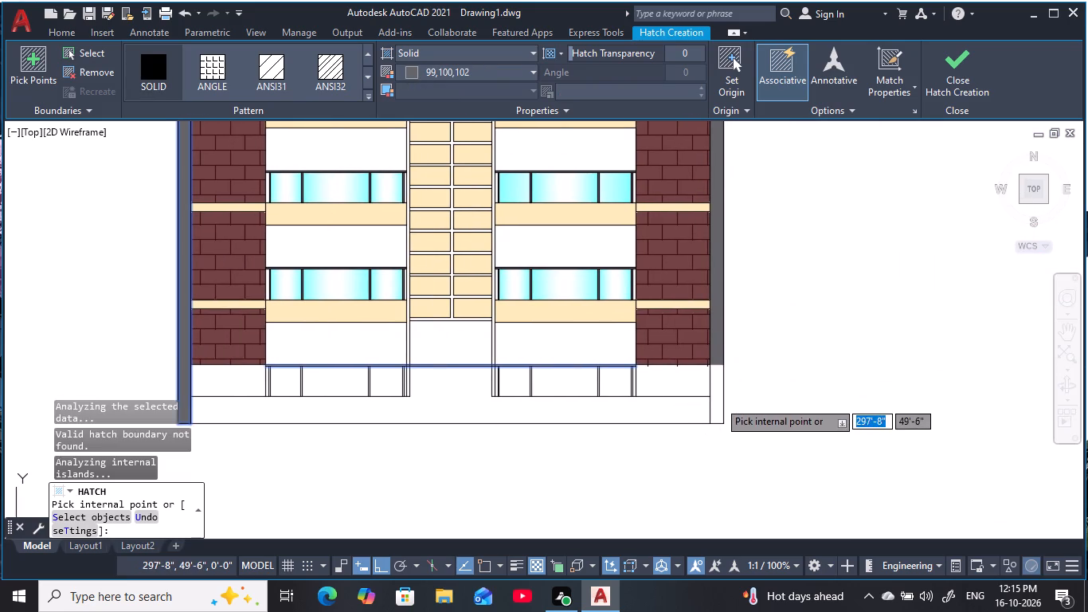
pyautogui.press('Escape')
pyautogui.press('Escape')
pyautogui.press('Escape')
pyautogui.press('Escape')
pyautogui.press('Escape')
pyautogui.press('Escape')
# Review the coloured elevation from the roof down to the ground-floor base.
pyautogui.scroll(-1, 601, 421)
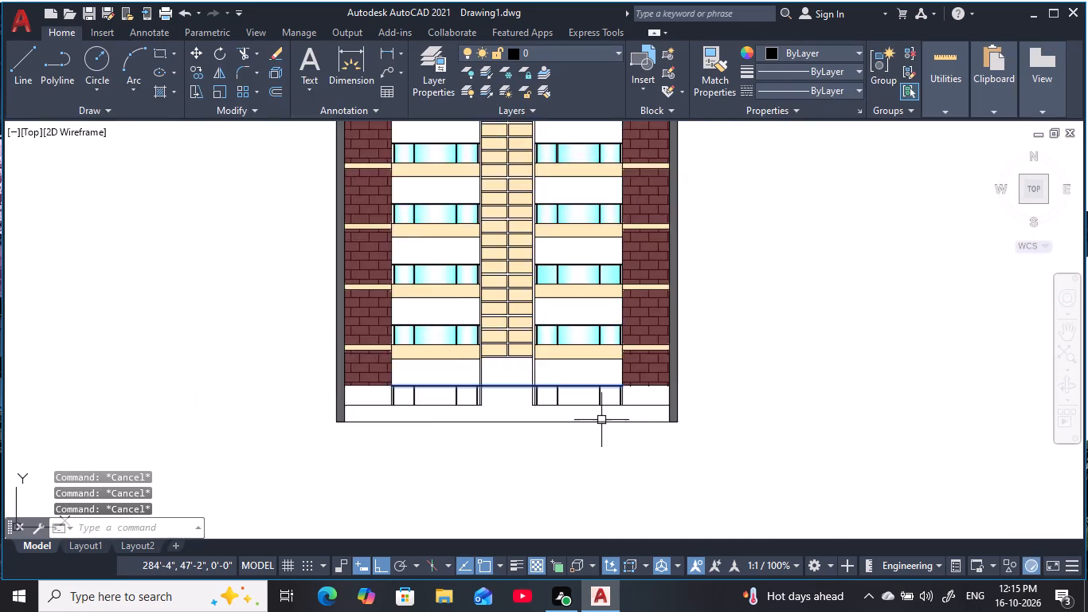
pyautogui.scroll(-1, 603, 418)
pyautogui.moveTo(603, 418); pyautogui.dragTo(659, 477, button='middle')
pyautogui.scroll(2, 662, 370)
pyautogui.moveTo(663, 363); pyautogui.dragTo(681, 434, button='middle')
pyautogui.press('Escape')
pyautogui.press('Escape')
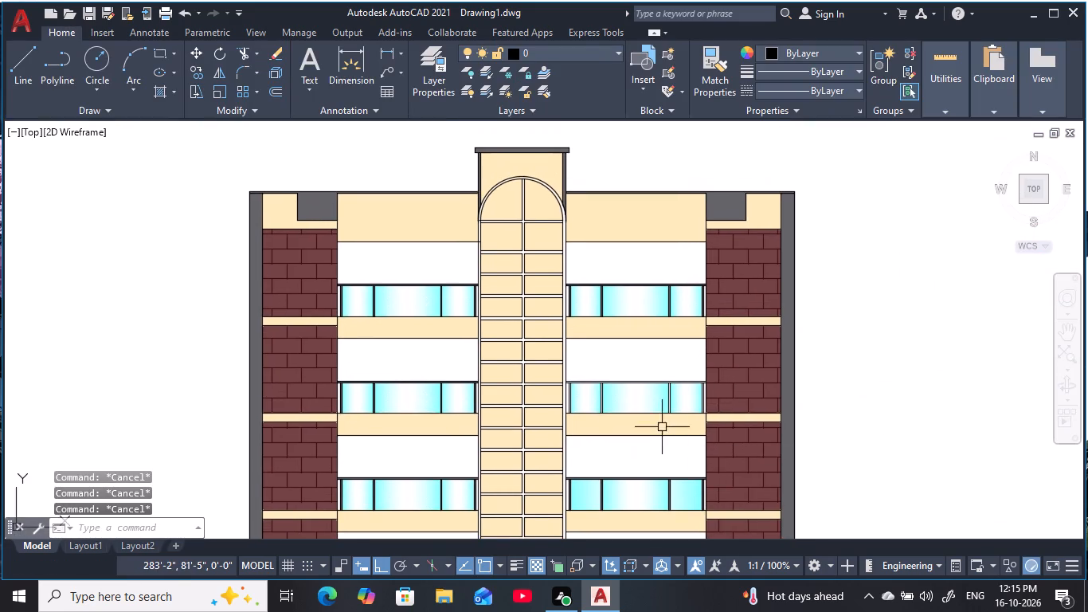
pyautogui.moveTo(662, 427); pyautogui.dragTo(757, 279, button='middle')
pyautogui.scroll(-2, 786, 216)
pyautogui.moveTo(765, 382); pyautogui.dragTo(720, 335, button='middle')
pyautogui.scroll(2, 716, 335)
pyautogui.press('Escape')
pyautogui.moveTo(715, 331); pyautogui.dragTo(706, 435, button='middle')
pyautogui.press('Escape')
pyautogui.scroll(1, 704, 433)
pyautogui.press('Escape')
pyautogui.press('Escape')
pyautogui.press('Escape')
pyautogui.press('Escape')
pyautogui.moveTo(697, 386); pyautogui.dragTo(702, 410, button='middle')
pyautogui.scroll(-1, 697, 387)
# Offset the elevation's bottom base line upward by 1'6.
pyautogui.press('Escape')
pyautogui.press('Escape')
pyautogui.press('Escape')
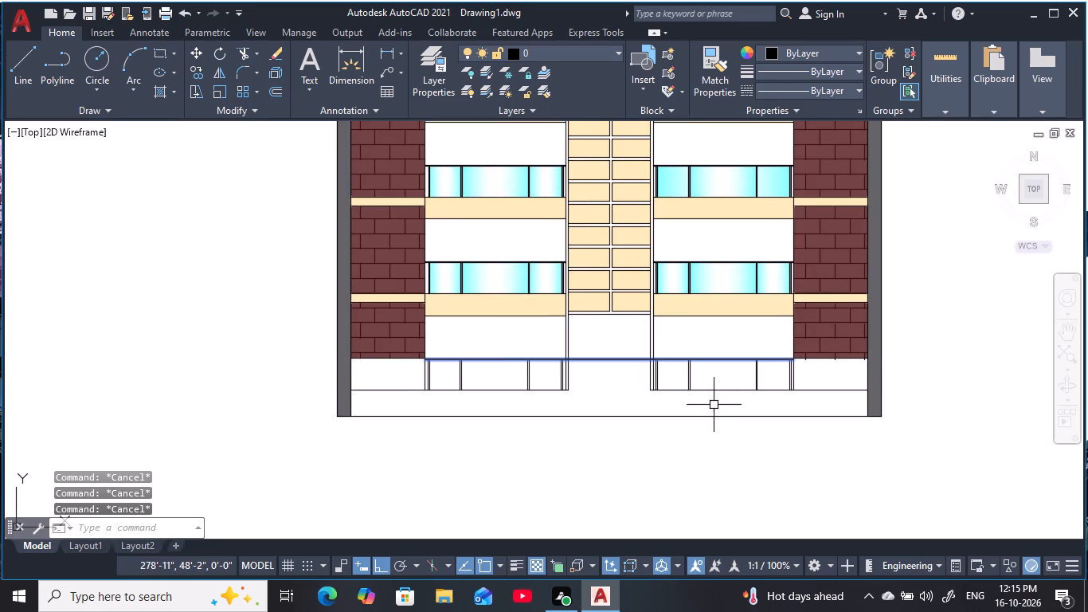
pyautogui.write('O')
pyautogui.press('space')
pyautogui.press('1')
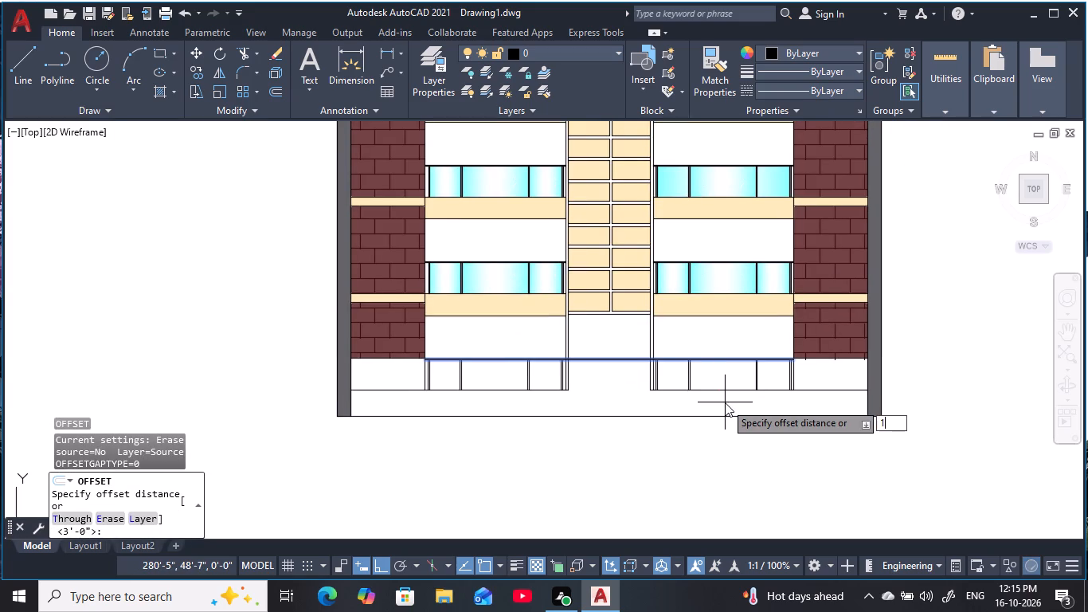
pyautogui.press("'")
pyautogui.write('6')
pyautogui.press('space')
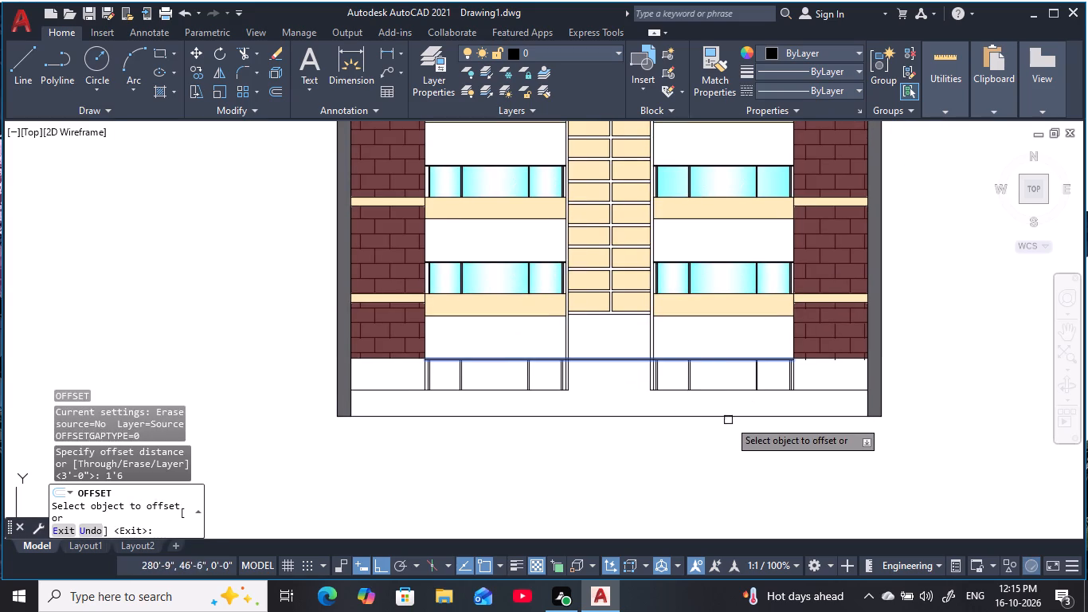
pyautogui.click(729, 419)
pyautogui.click(732, 398)
pyautogui.press('Escape')
pyautogui.press('Escape')
pyautogui.press('Escape')
pyautogui.press('Escape')
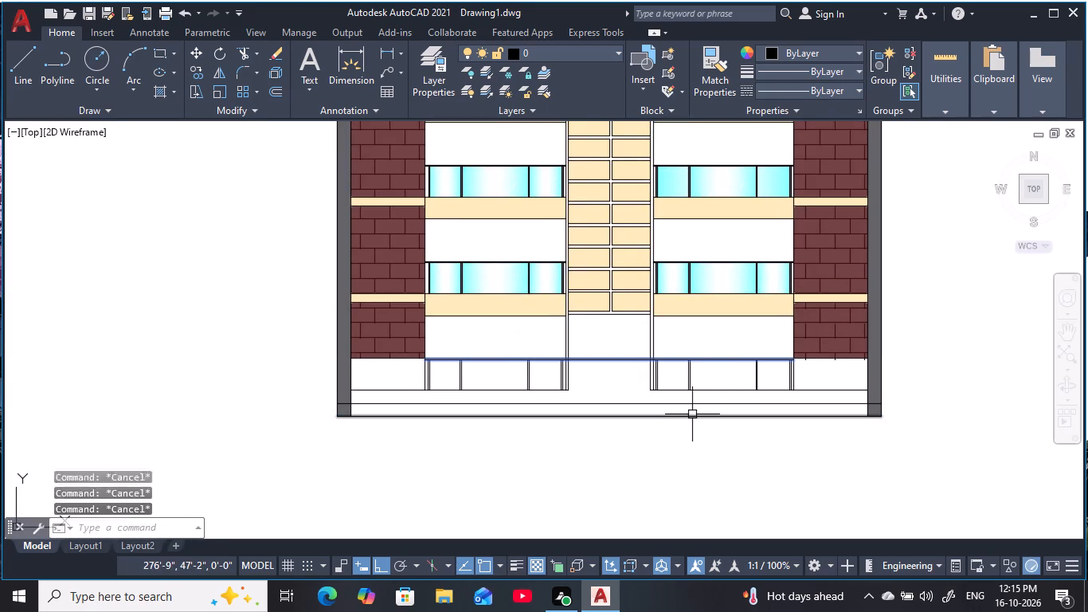
pyautogui.press('Escape')
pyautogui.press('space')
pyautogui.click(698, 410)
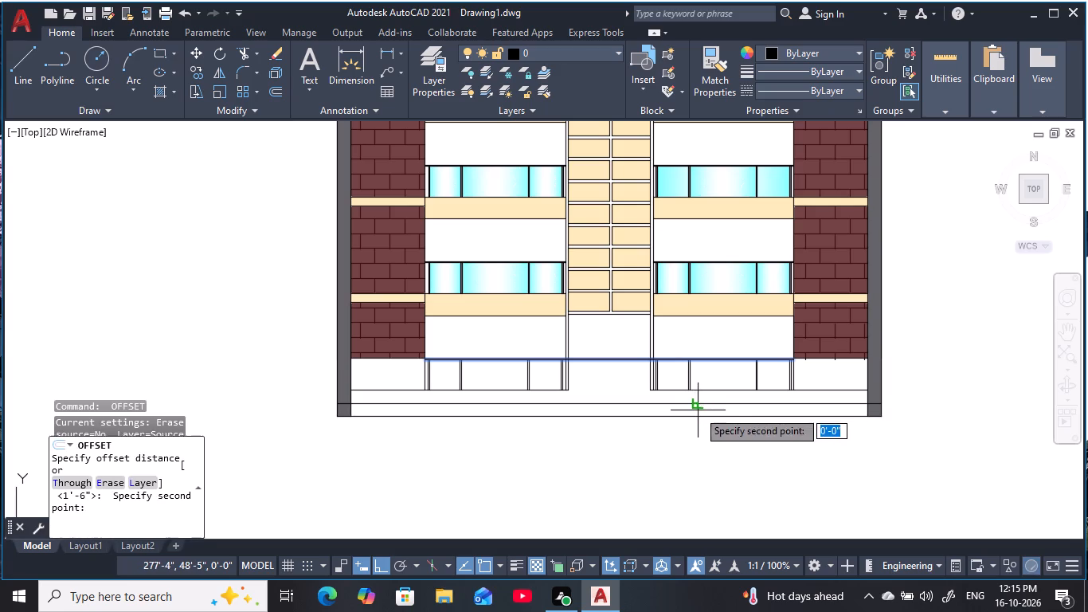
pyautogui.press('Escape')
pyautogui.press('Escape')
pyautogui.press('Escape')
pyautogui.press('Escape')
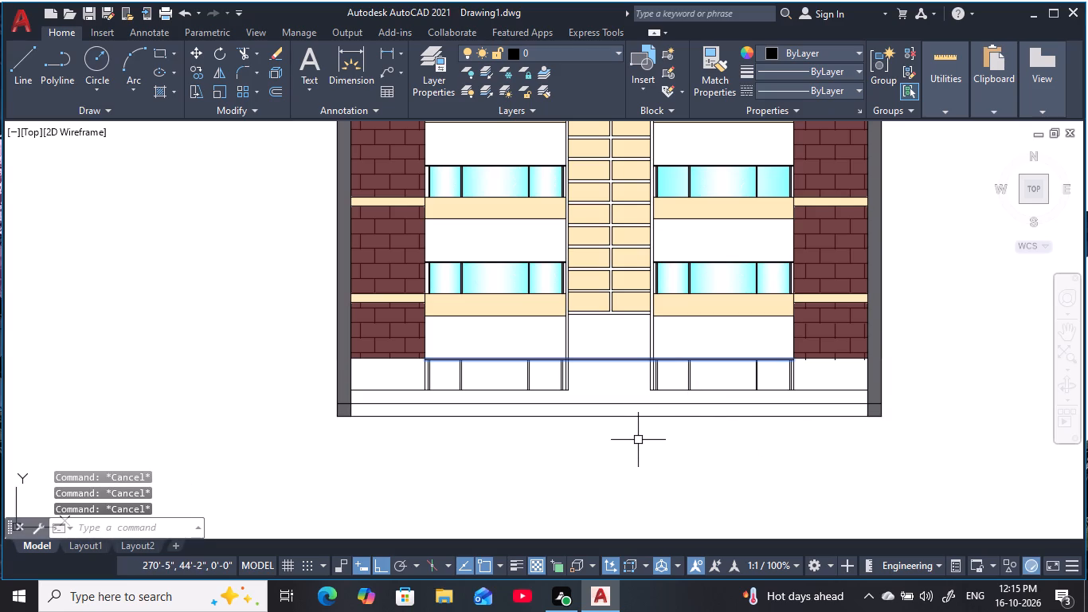
# Hatch the base strip along the bottom of the elevation with solid grey 99,100,102.
pyautogui.write('H')
pyautogui.press('space')
pyautogui.click(674, 410)
pyautogui.press('Escape')
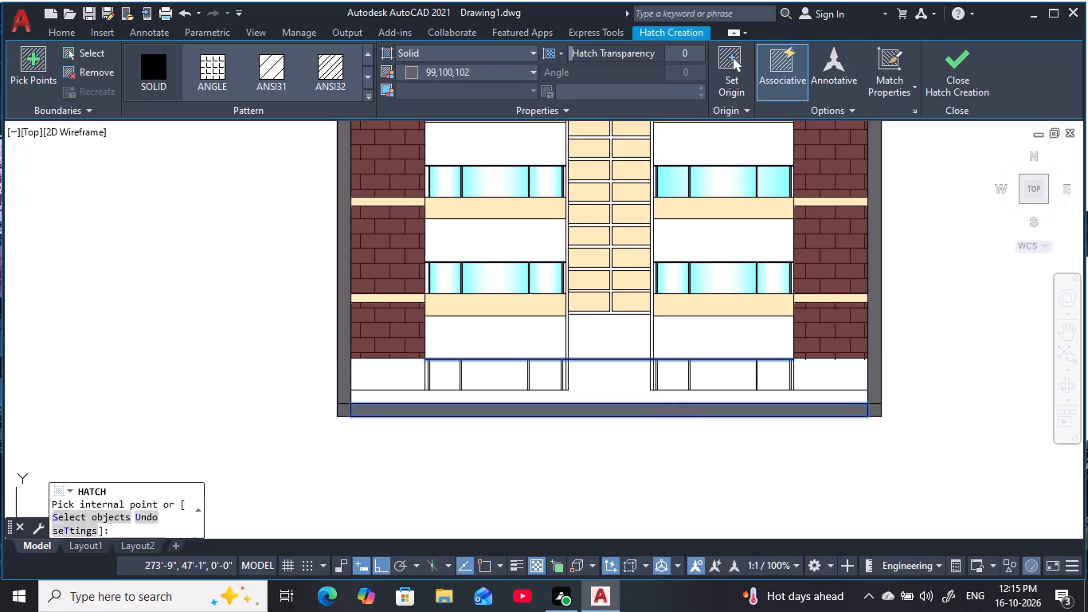
pyautogui.press('Escape')
pyautogui.press('Escape')
pyautogui.scroll(-1, 538, 476)
pyautogui.moveTo(544, 482); pyautogui.dragTo(550, 520, button='middle')
pyautogui.moveTo(623, 460); pyautogui.dragTo(624, 472, button='middle')
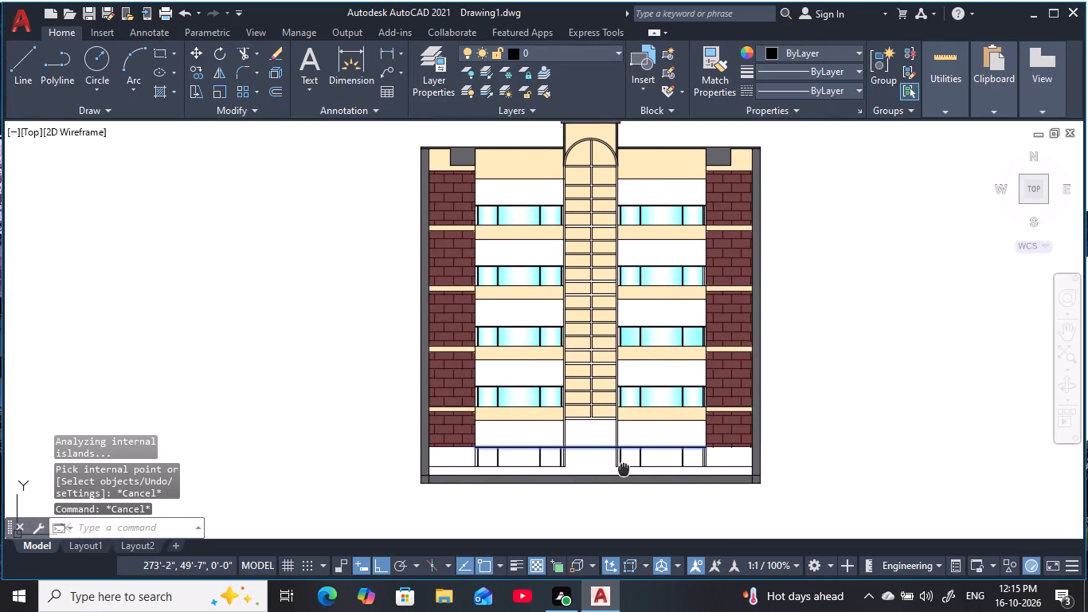
pyautogui.moveTo(624, 472); pyautogui.dragTo(626, 480, button='middle')
pyautogui.press('Escape')
pyautogui.press('Escape')
pyautogui.press('Escape')
pyautogui.press('Escape')
pyautogui.press('Escape')
pyautogui.press('Escape')
pyautogui.press('Escape')
pyautogui.press('Escape')
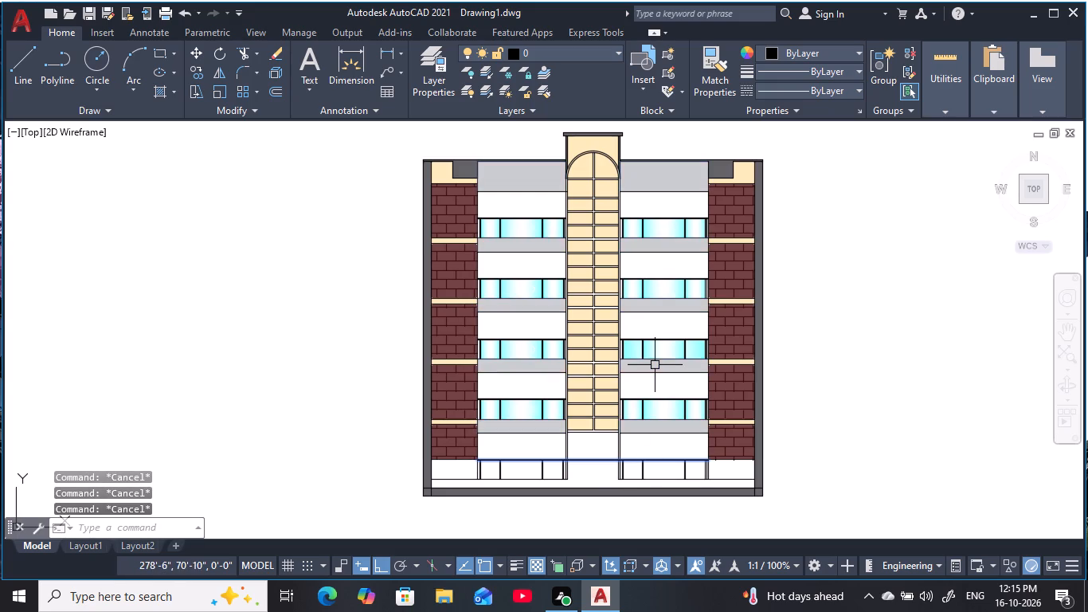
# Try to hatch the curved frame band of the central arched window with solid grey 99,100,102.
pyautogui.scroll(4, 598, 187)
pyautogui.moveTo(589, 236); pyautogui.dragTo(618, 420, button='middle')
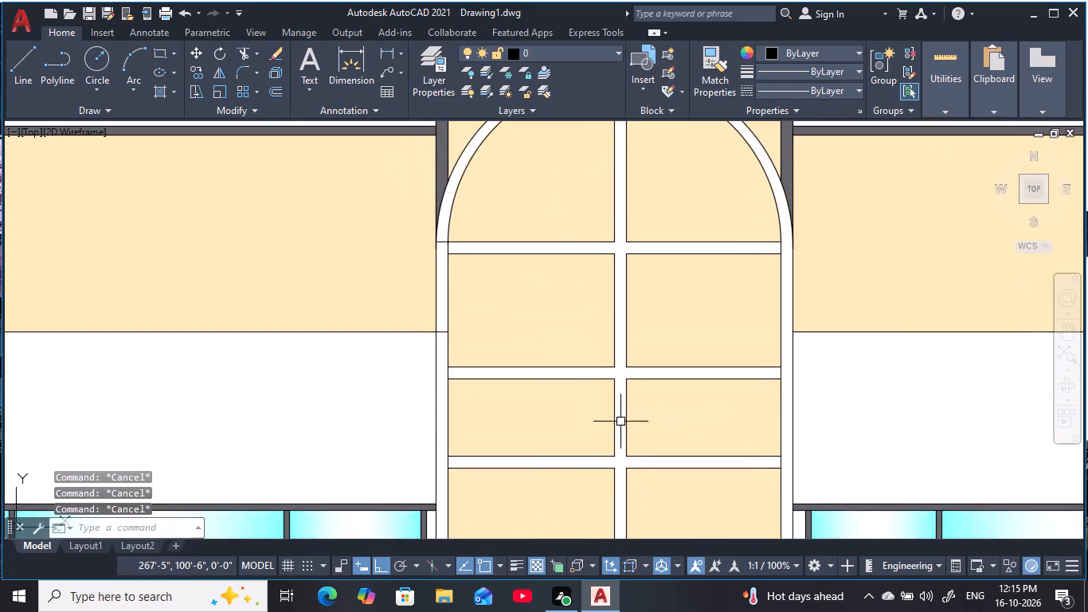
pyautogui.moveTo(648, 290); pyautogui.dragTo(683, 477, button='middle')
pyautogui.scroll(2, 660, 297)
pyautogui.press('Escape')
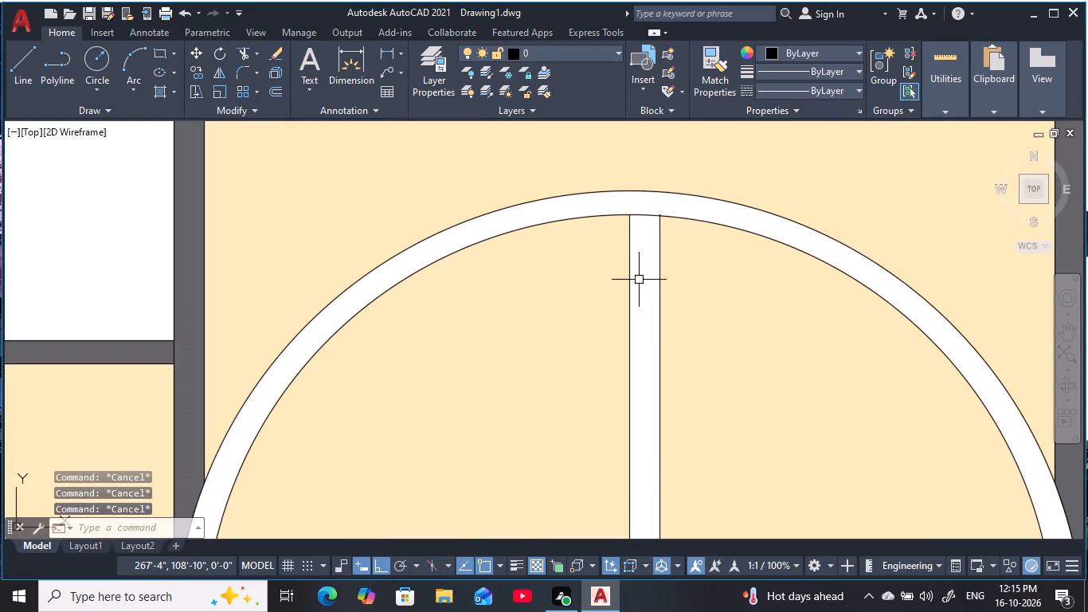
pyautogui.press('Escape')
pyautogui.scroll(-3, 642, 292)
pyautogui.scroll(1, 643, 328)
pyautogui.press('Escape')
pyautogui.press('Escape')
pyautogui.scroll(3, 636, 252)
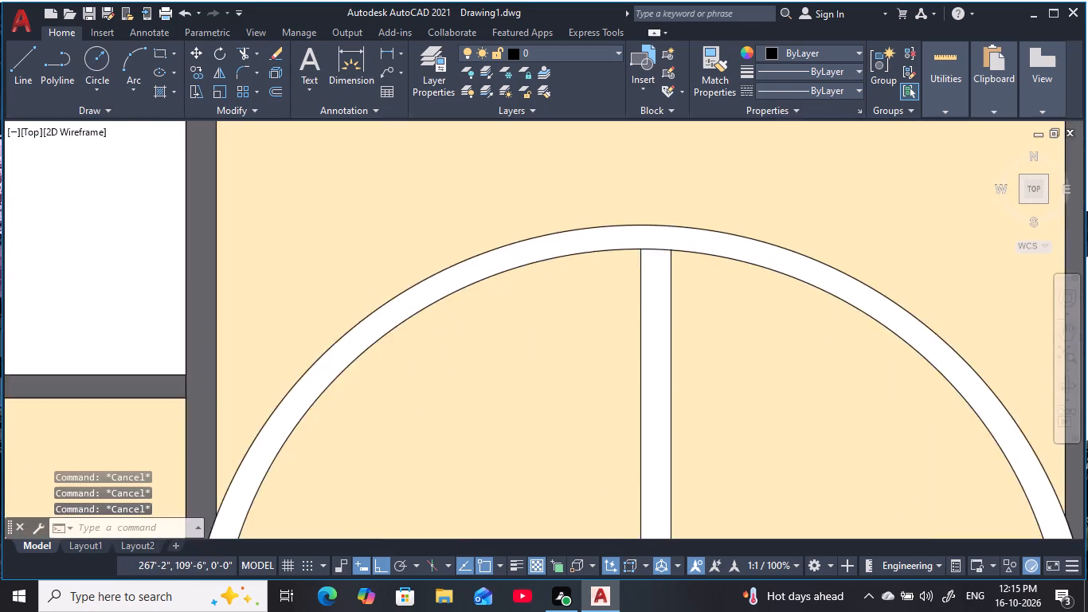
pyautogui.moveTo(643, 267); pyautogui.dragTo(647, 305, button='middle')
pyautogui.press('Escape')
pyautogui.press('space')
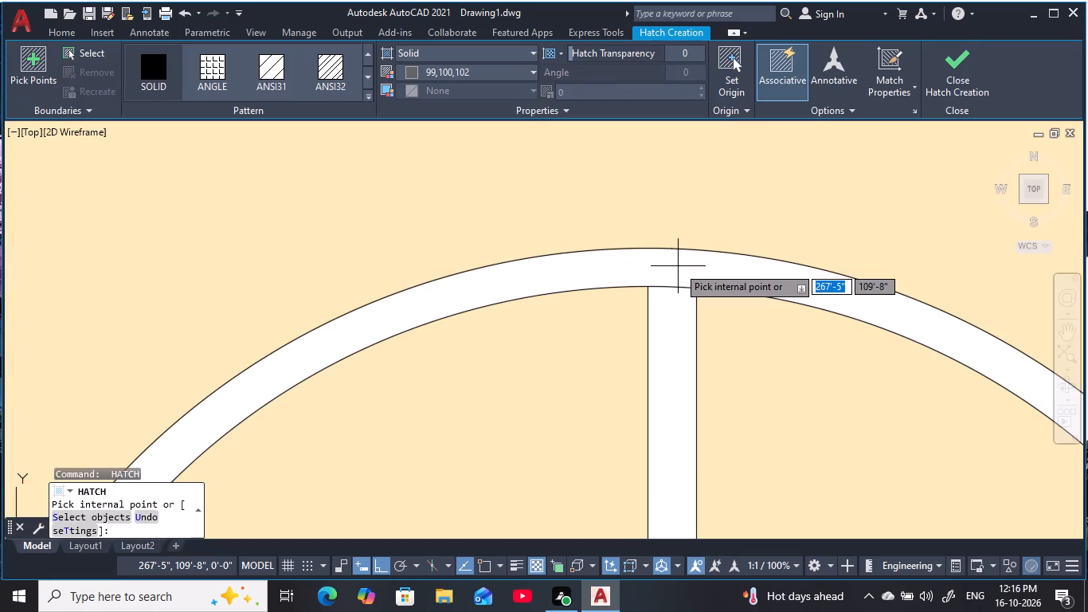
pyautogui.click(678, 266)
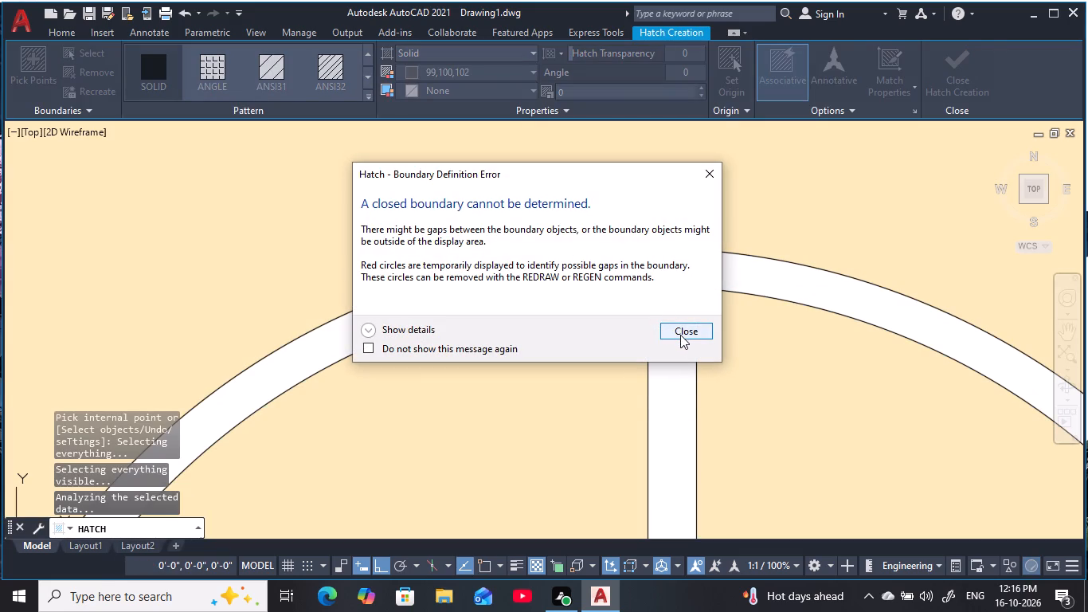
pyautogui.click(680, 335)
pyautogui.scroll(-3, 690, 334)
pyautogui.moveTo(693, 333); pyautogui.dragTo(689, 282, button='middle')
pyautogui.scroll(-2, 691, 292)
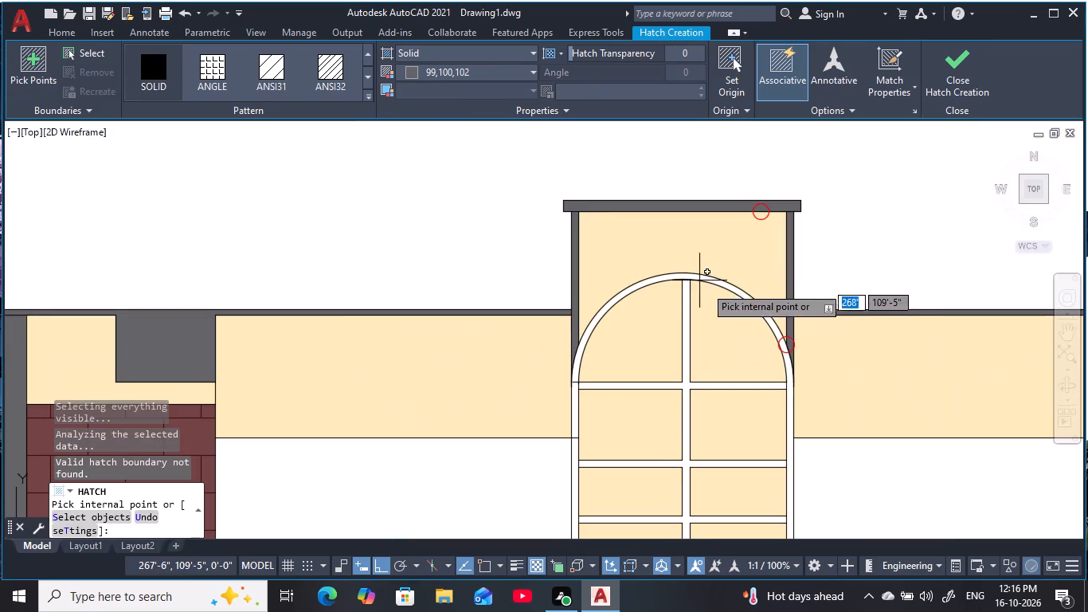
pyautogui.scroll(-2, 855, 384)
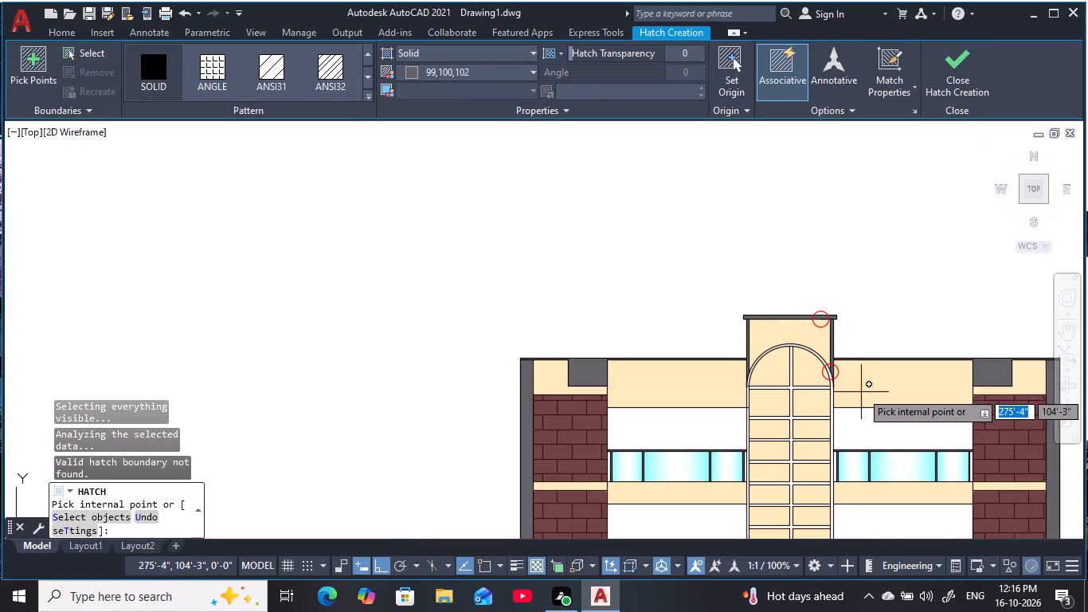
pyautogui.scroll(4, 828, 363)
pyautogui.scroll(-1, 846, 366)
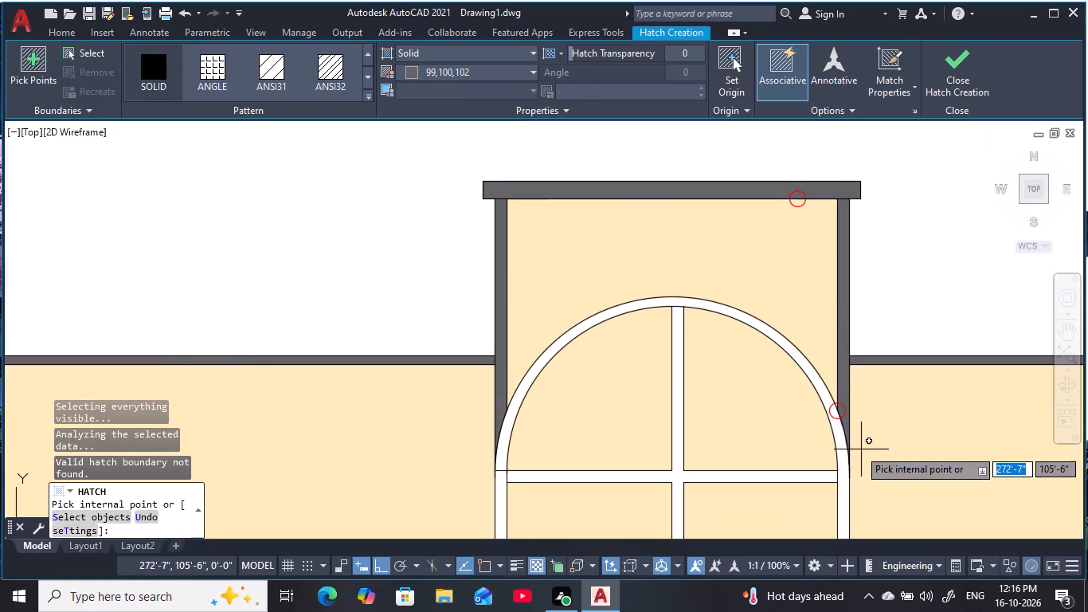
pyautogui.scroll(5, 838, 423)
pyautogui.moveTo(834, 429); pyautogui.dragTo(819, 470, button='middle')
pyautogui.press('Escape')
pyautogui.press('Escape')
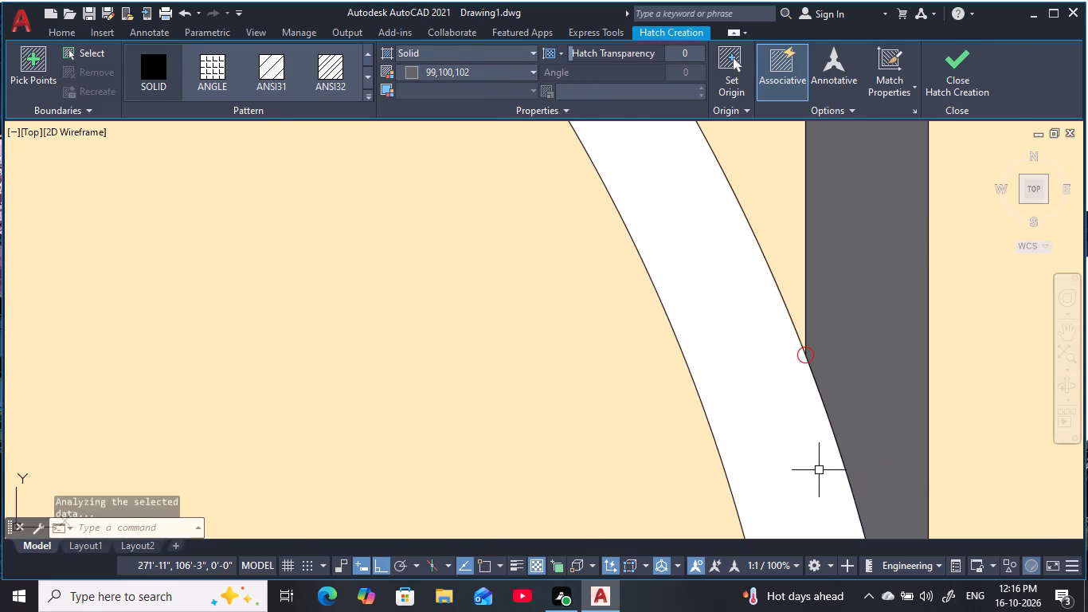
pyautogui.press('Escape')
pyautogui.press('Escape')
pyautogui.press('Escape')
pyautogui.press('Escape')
# Extend the inner edge line of the tower's right-hand post down across the arch's frame band.
pyautogui.press('e')
pyautogui.write('X')
pyautogui.press('space')
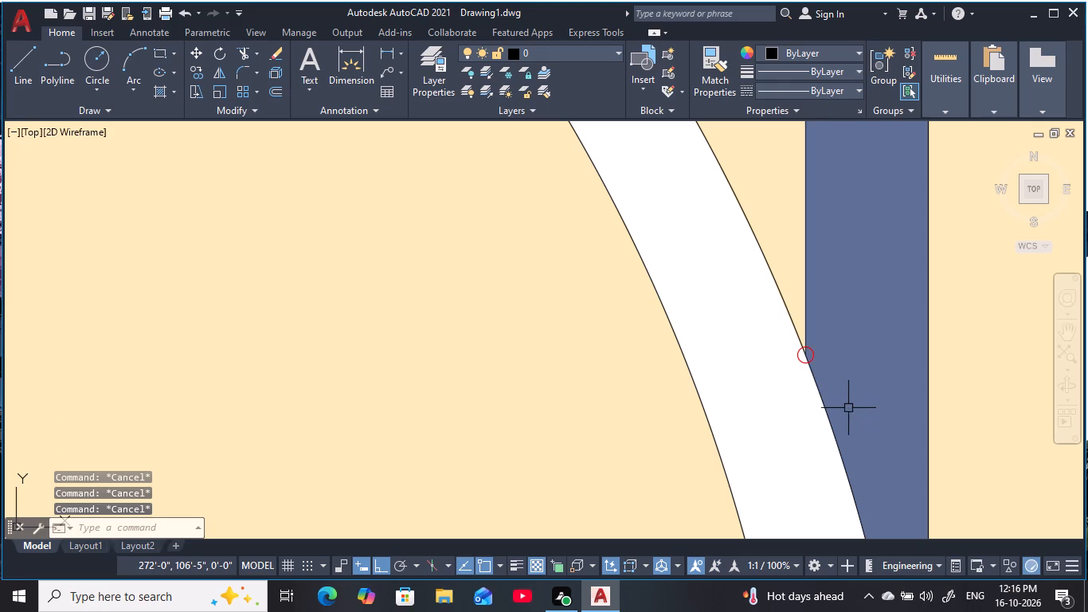
pyautogui.click(806, 335)
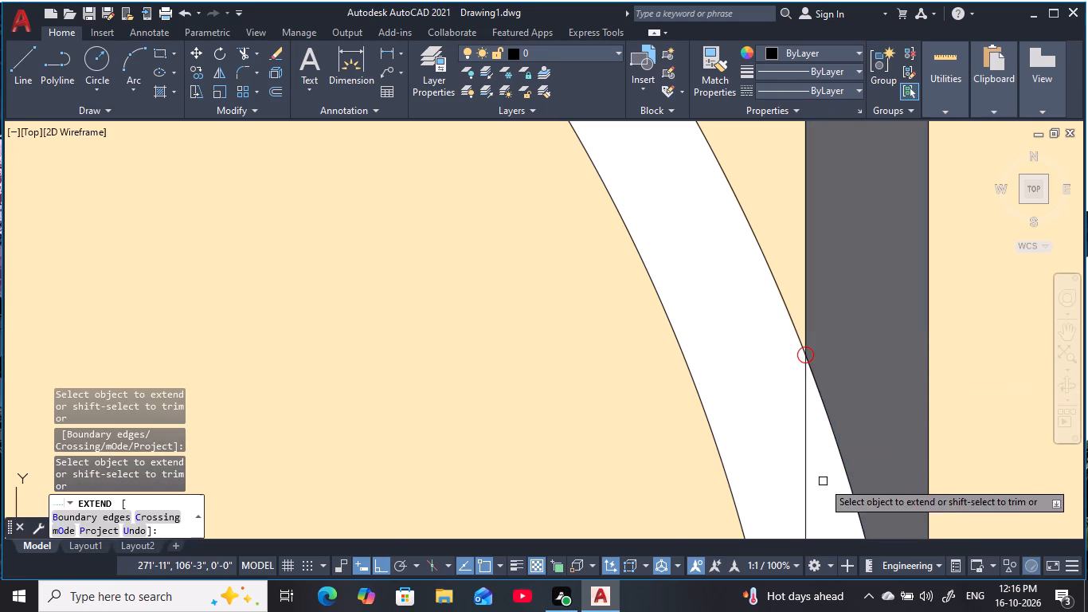
pyautogui.moveTo(823, 481); pyautogui.dragTo(864, 318, button='middle')
pyautogui.scroll(-4, 854, 296)
pyautogui.moveTo(859, 352); pyautogui.dragTo(895, 479, button='middle')
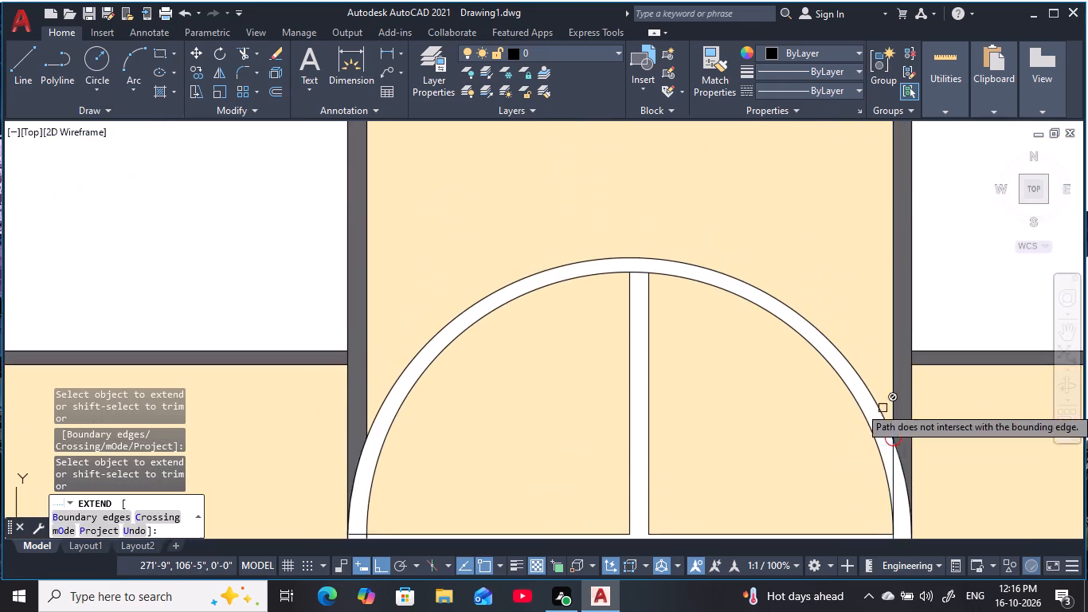
pyautogui.scroll(-1, 880, 376)
pyautogui.moveTo(879, 376); pyautogui.dragTo(867, 416, button='middle')
pyautogui.moveTo(837, 391); pyautogui.dragTo(860, 347, button='middle')
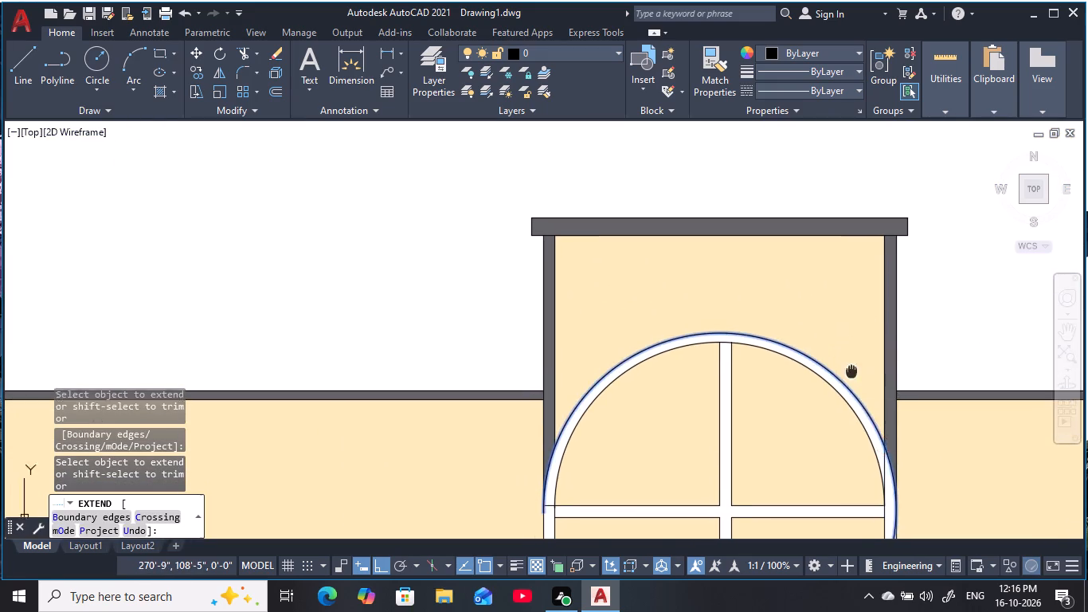
pyautogui.moveTo(860, 347); pyautogui.dragTo(967, 127, button='middle')
pyautogui.moveTo(969, 344); pyautogui.dragTo(961, 331, button='middle')
pyautogui.scroll(-3, 953, 325)
pyautogui.moveTo(949, 332); pyautogui.dragTo(883, 194, button='middle')
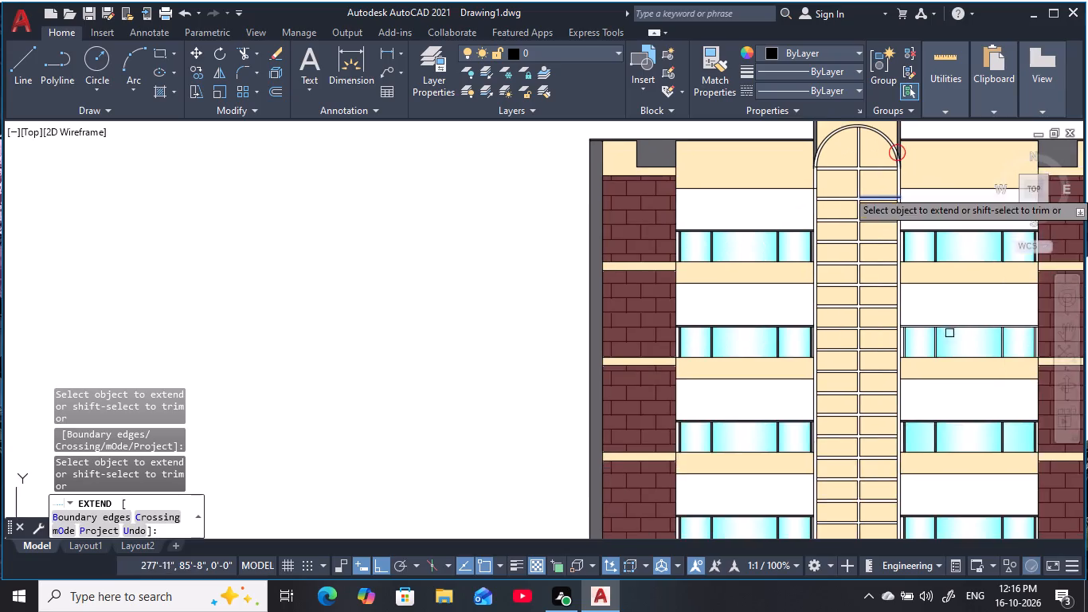
pyautogui.moveTo(885, 304); pyautogui.dragTo(867, 340, button='middle')
pyautogui.moveTo(890, 226); pyautogui.dragTo(871, 367, button='middle')
pyautogui.scroll(3, 859, 279)
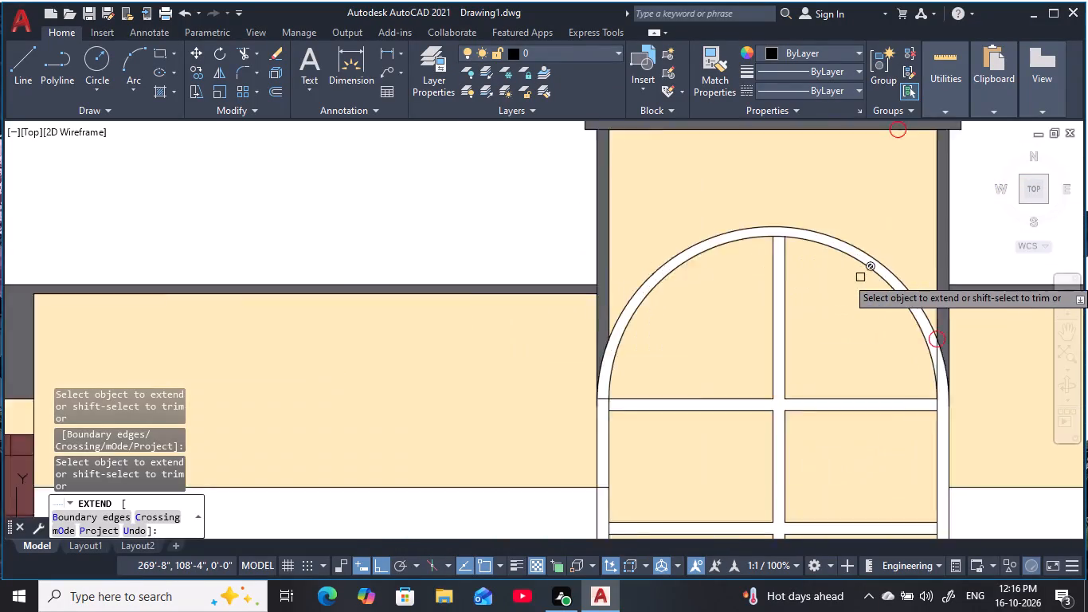
pyautogui.scroll(2, 860, 277)
pyautogui.moveTo(858, 280); pyautogui.dragTo(824, 292, button='middle')
pyautogui.press('Escape')
pyautogui.press('Escape')
pyautogui.press('Escape')
pyautogui.press('Escape')
pyautogui.press('Escape')
# Hatch the curved frame band of the central arched window with solid grey 99,100,102.
pyautogui.moveTo(967, 447); pyautogui.dragTo(886, 308, button='middle')
pyautogui.press('Escape')
pyautogui.scroll(1, 884, 305)
pyautogui.press('Escape')
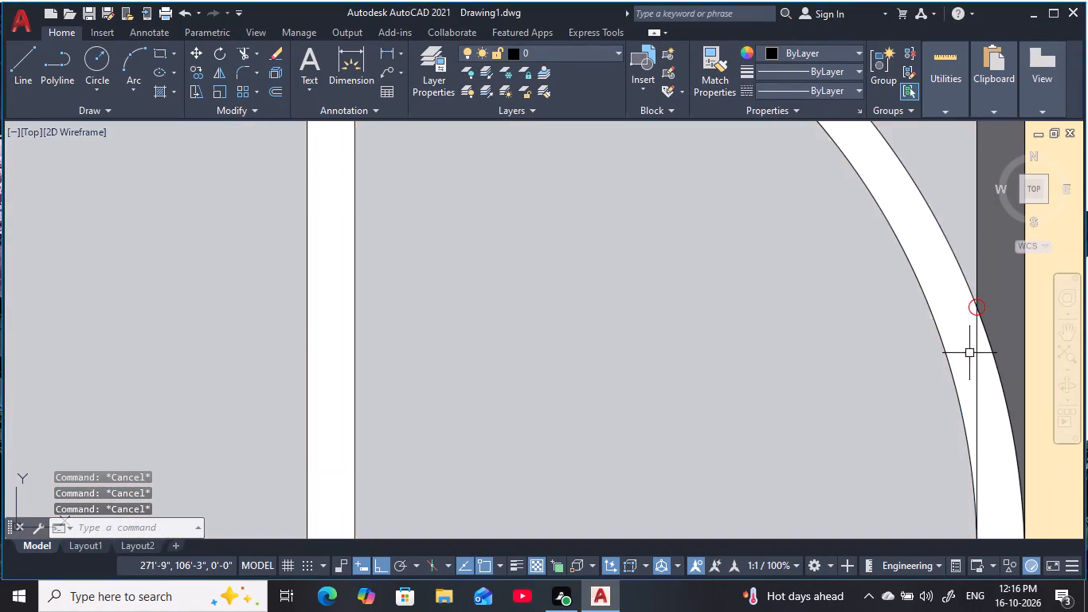
pyautogui.press('Escape')
pyautogui.moveTo(970, 353); pyautogui.dragTo(898, 379, button='middle')
pyautogui.scroll(-2, 898, 379)
pyautogui.press('Escape')
pyautogui.press('Escape')
pyautogui.press('Escape')
pyautogui.press('h')
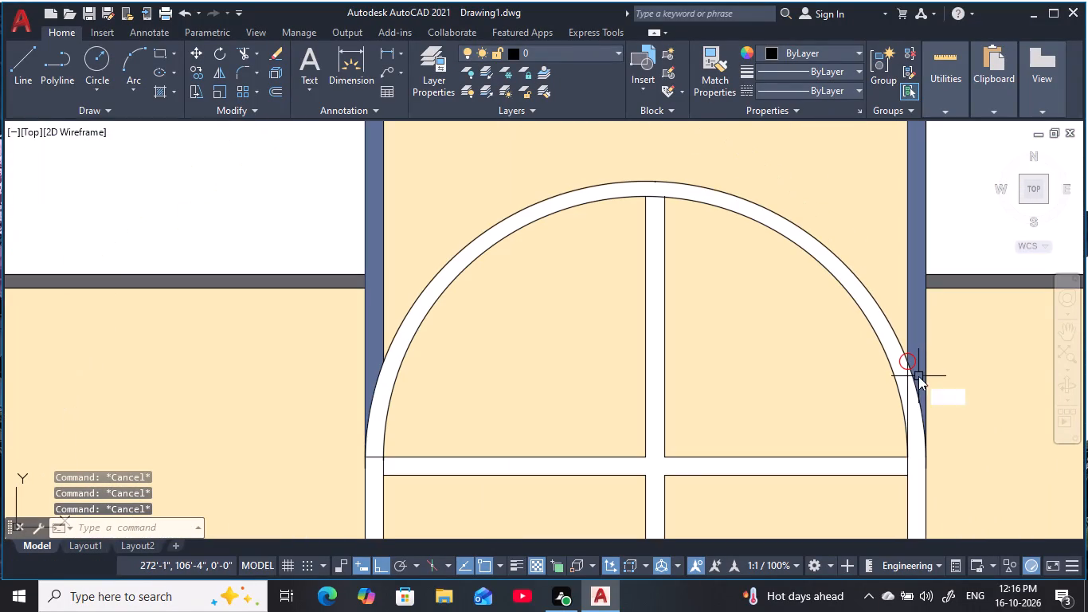
pyautogui.press('space')
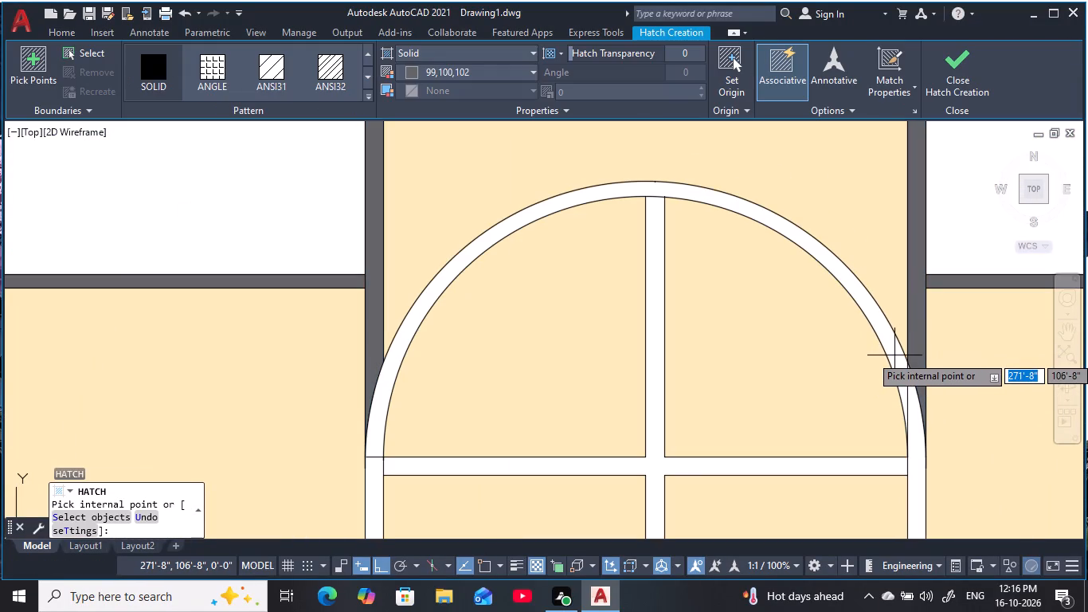
pyautogui.click(894, 355)
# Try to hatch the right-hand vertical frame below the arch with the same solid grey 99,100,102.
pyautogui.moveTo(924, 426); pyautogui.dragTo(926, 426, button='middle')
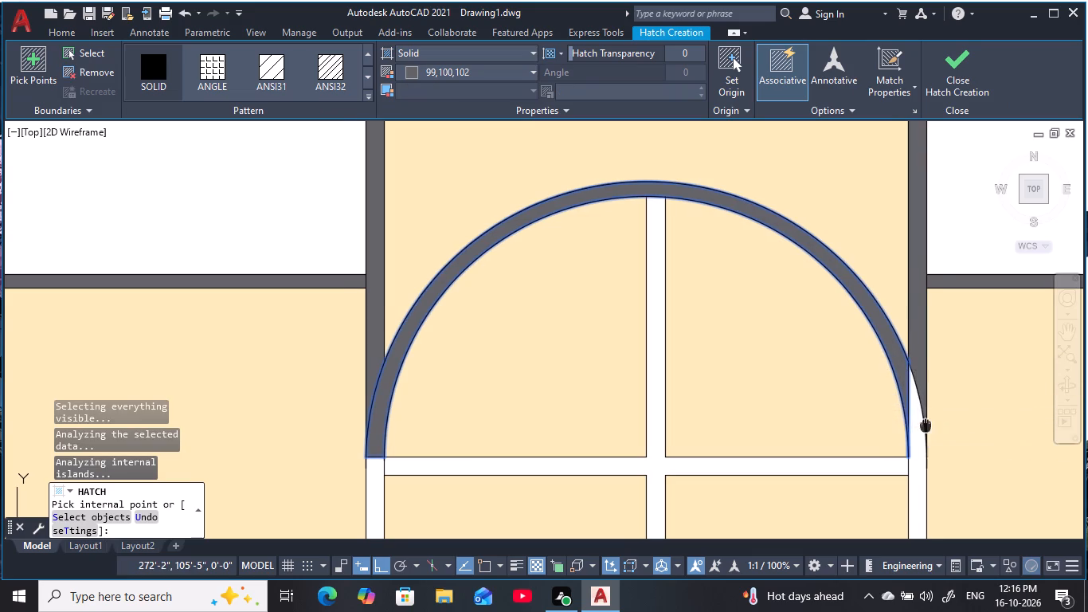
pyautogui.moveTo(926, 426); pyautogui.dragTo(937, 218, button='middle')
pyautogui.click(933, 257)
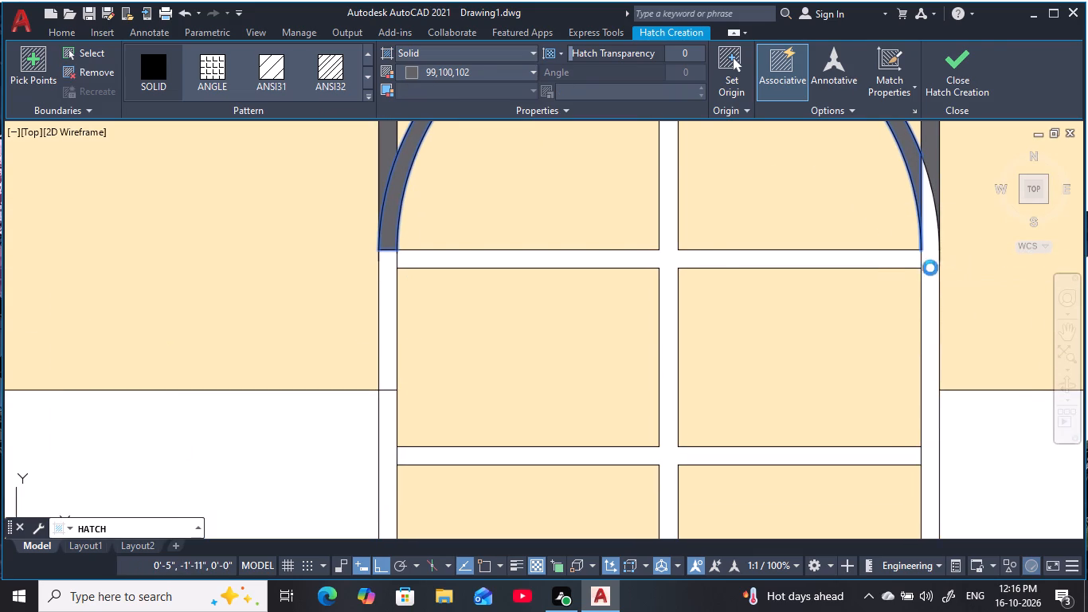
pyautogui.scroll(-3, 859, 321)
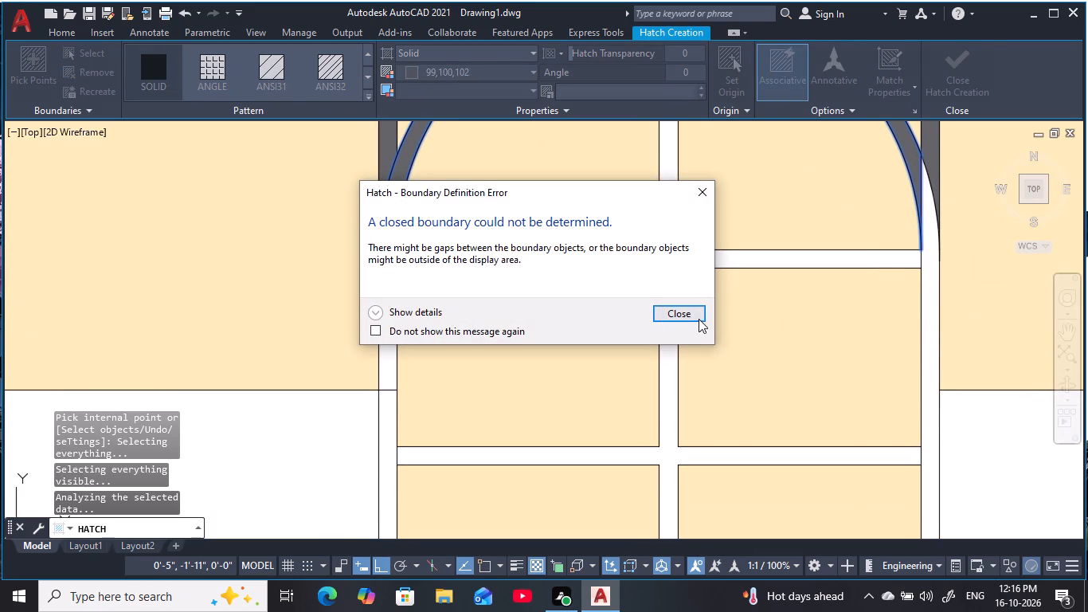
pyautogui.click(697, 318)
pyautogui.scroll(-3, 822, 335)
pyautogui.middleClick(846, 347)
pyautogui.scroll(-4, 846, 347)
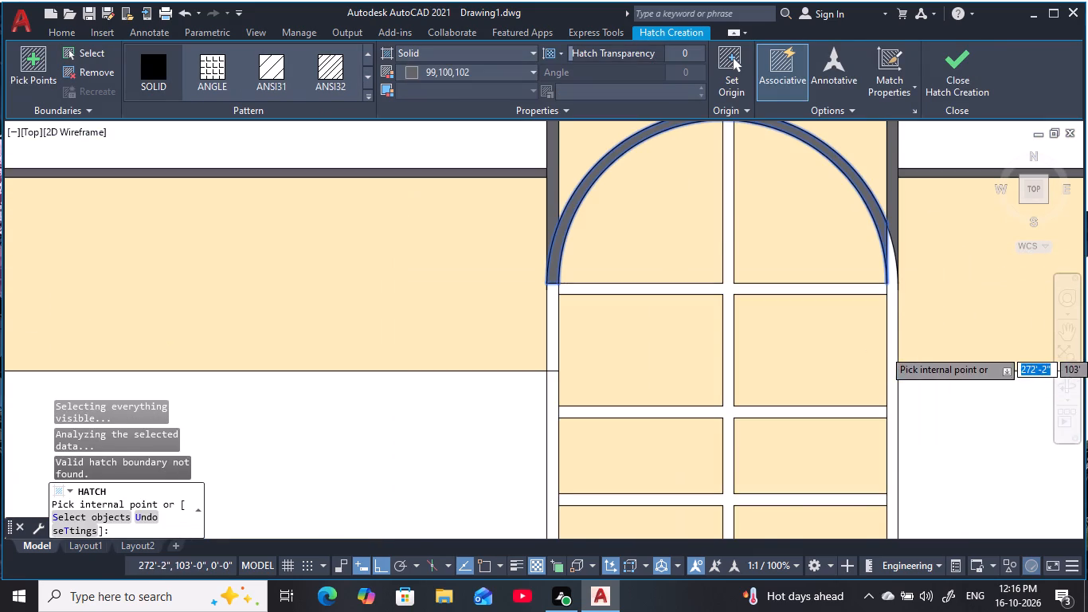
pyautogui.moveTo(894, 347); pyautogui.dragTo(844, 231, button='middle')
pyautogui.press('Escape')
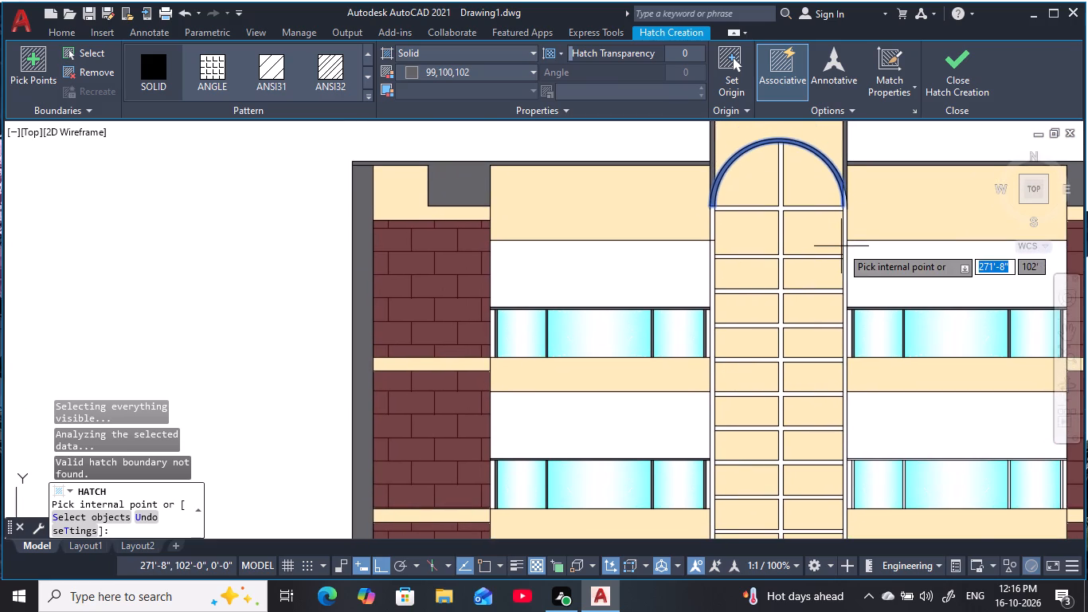
# Trim away the extended post line where it crosses the right end of the arch's frame band.
pyautogui.scroll(2, 852, 202)
pyautogui.press('Escape')
pyautogui.press('Escape')
pyautogui.scroll(1, 863, 168)
pyautogui.scroll(3, 804, 203)
pyautogui.moveTo(808, 215); pyautogui.dragTo(816, 311, button='middle')
pyautogui.press('Escape')
pyautogui.press('Escape')
pyautogui.write('TR')
pyautogui.press('space')
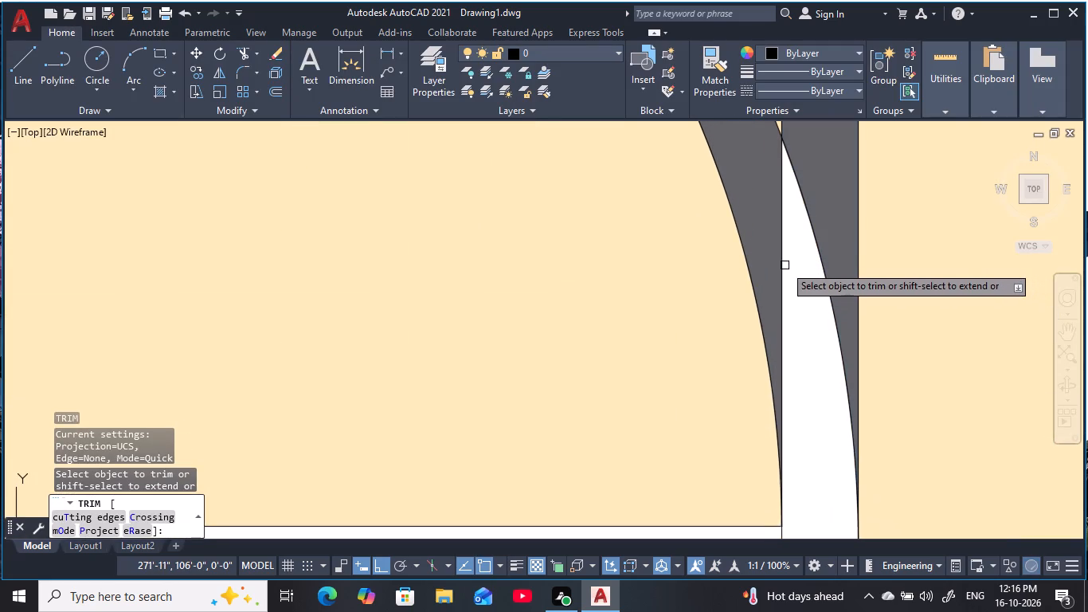
pyautogui.click(783, 266)
pyautogui.scroll(-2, 787, 278)
pyautogui.moveTo(802, 279); pyautogui.dragTo(855, 198, button='middle')
pyautogui.press('Escape')
pyautogui.press('Escape')
pyautogui.moveTo(662, 250); pyautogui.dragTo(753, 269, button='middle')
pyautogui.scroll(-3, 714, 265)
pyautogui.press('Escape')
pyautogui.press('Escape')
pyautogui.press('Escape')
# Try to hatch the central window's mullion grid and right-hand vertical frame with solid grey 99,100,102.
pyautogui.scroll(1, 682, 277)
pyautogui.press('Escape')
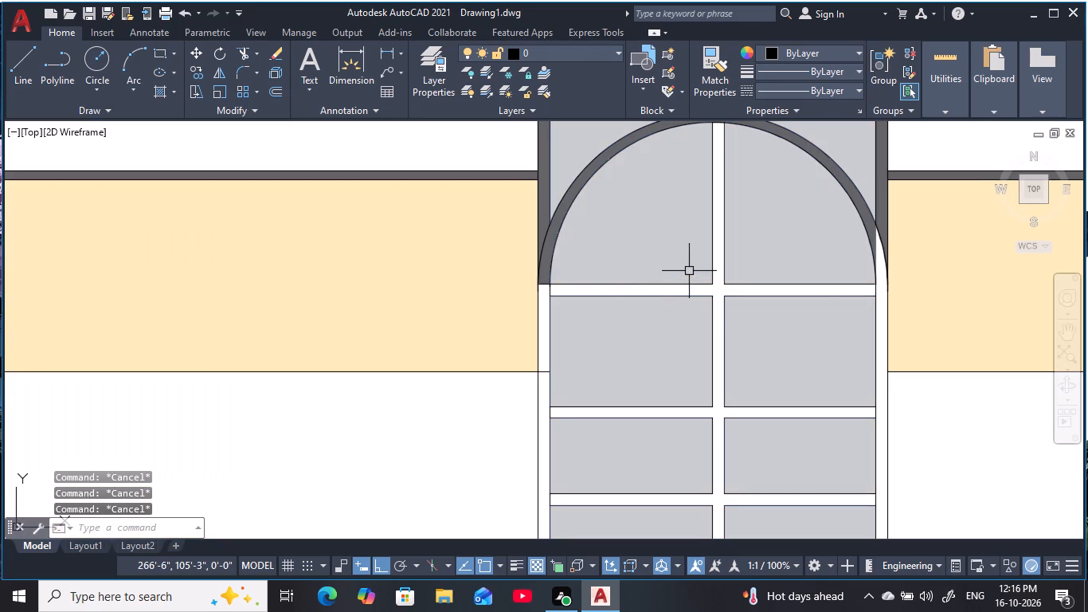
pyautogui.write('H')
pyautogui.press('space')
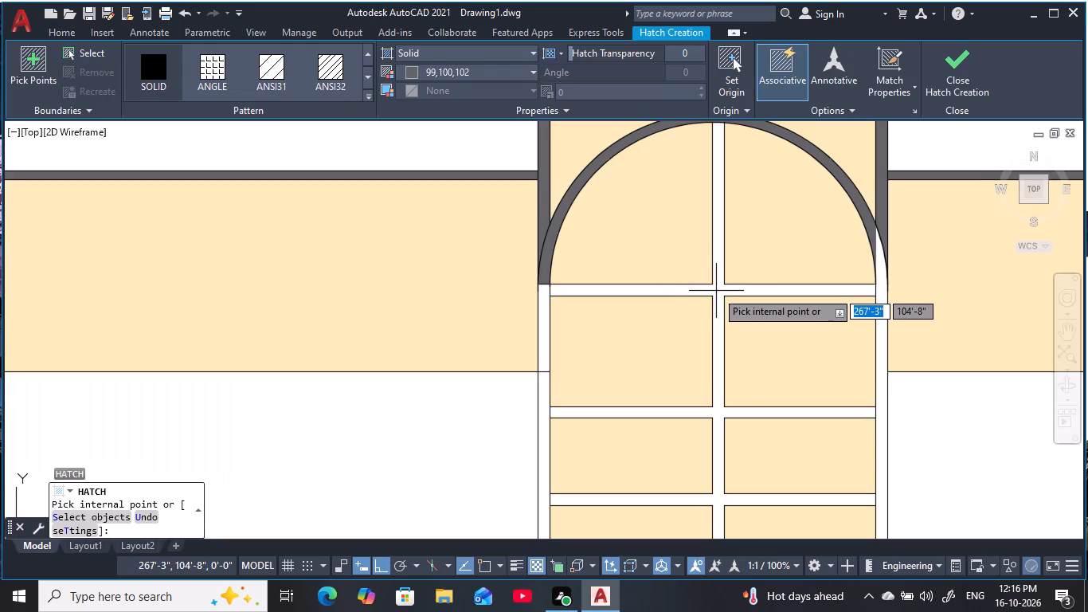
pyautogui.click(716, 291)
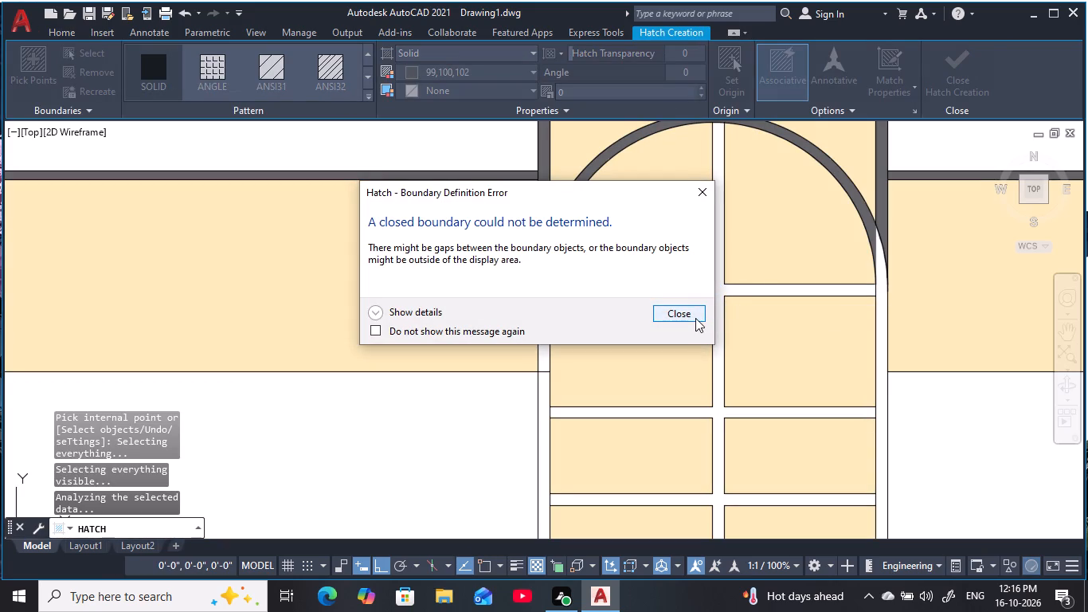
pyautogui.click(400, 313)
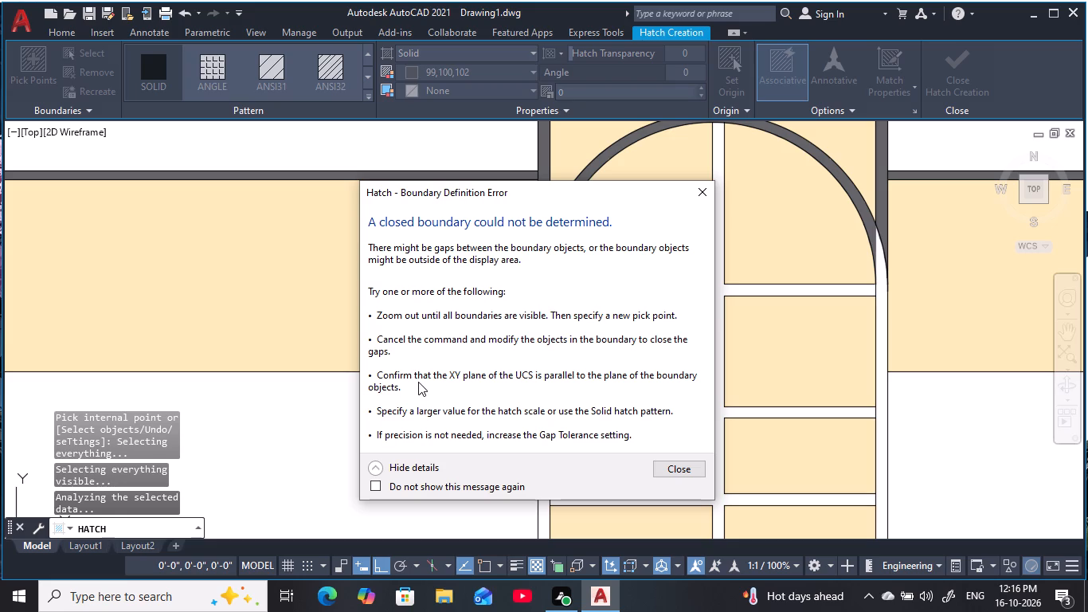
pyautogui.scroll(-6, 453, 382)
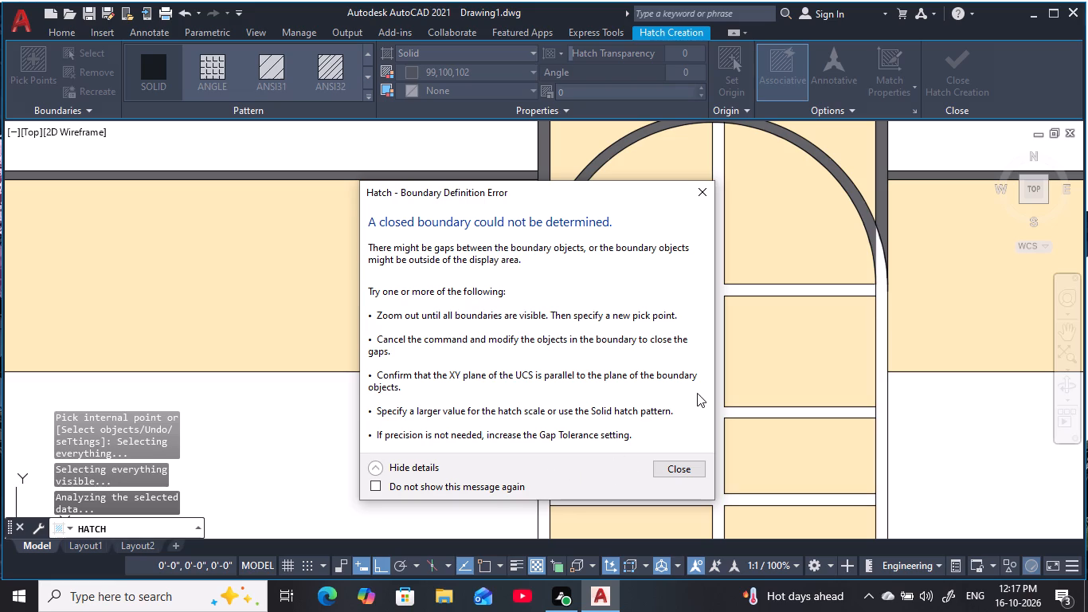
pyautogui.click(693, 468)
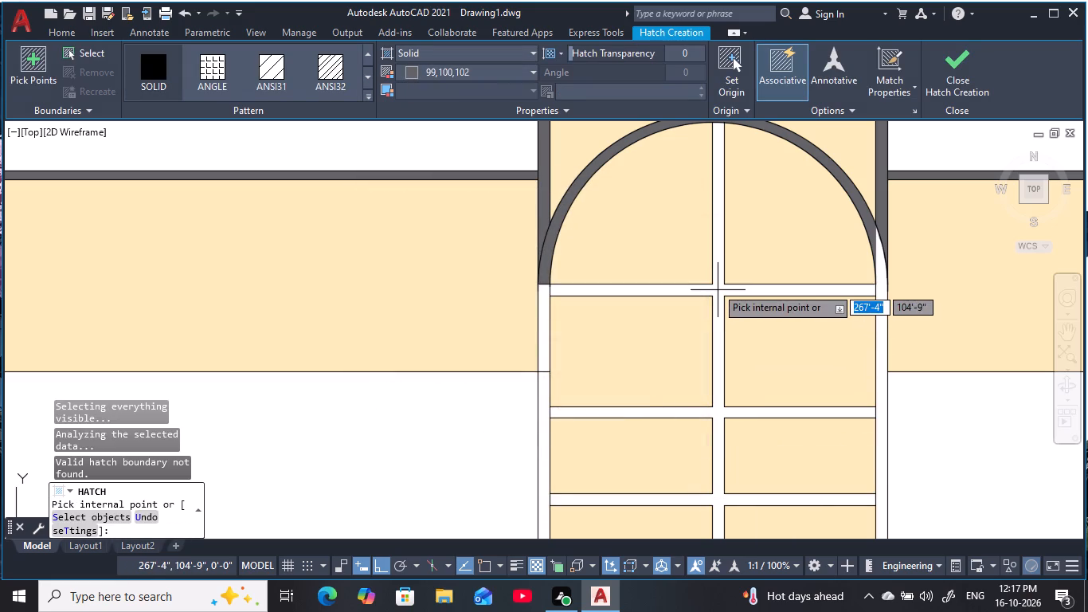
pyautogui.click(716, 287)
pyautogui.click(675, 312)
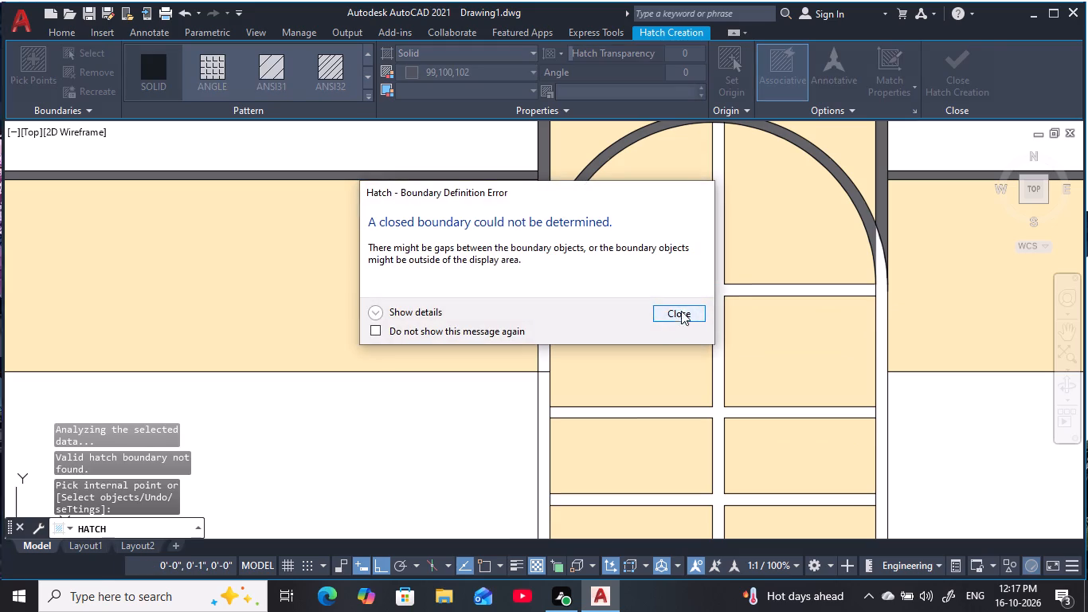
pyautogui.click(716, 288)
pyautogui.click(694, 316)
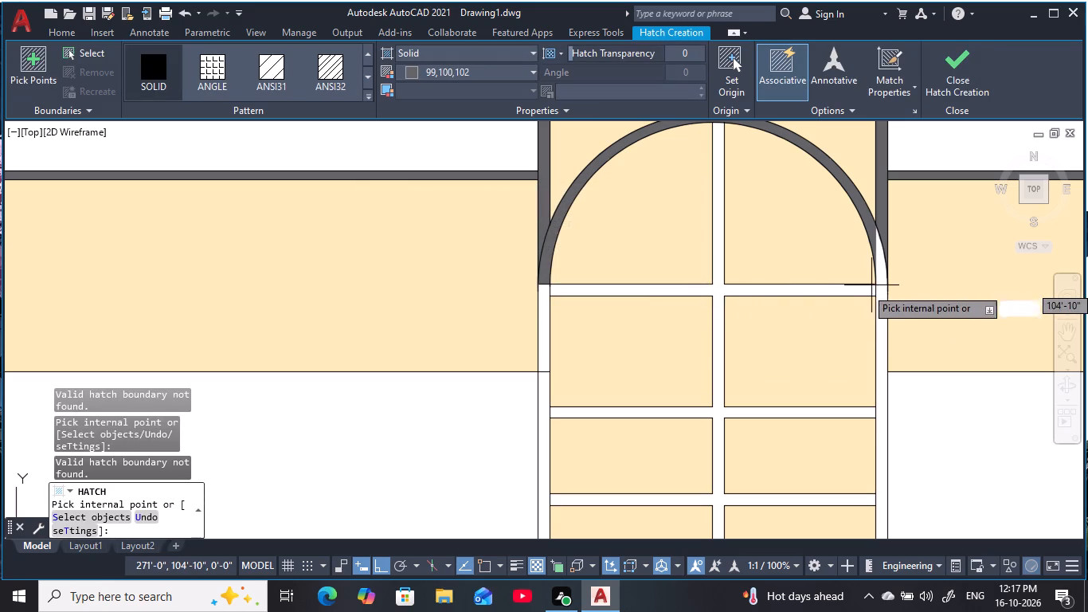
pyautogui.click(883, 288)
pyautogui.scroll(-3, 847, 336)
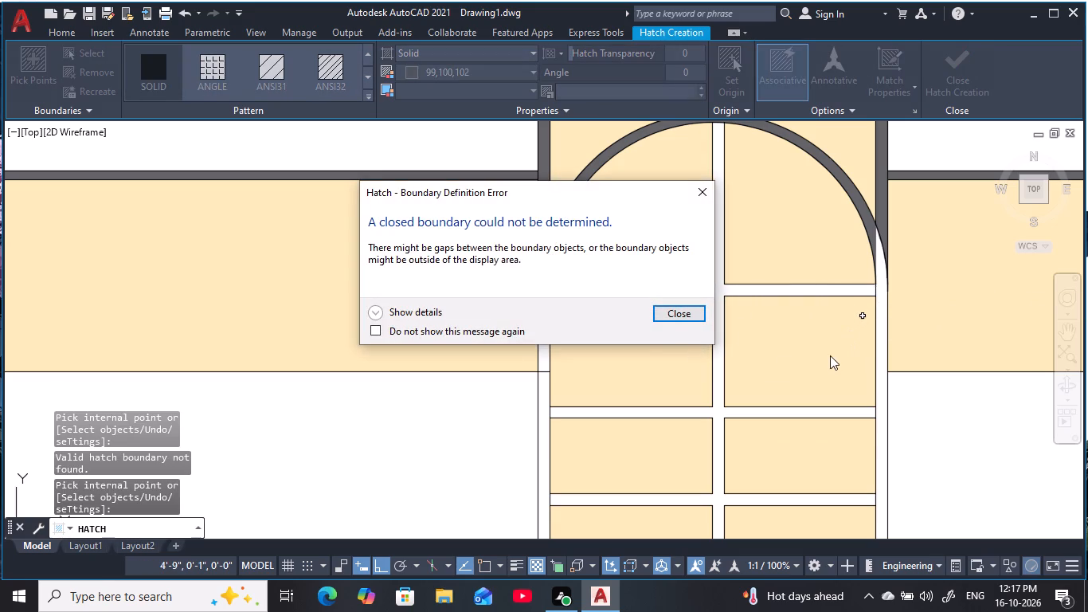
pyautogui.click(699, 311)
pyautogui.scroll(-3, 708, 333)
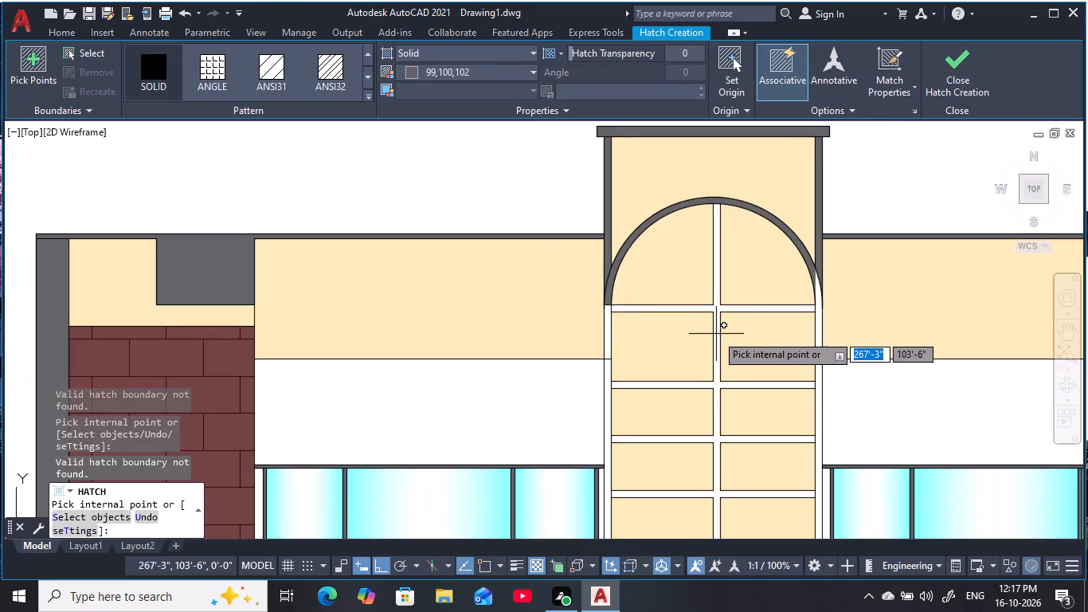
# Hatch the short upper part of the central window's left-hand vertical frame, directly below the arch, with solid grey 99,100,102.
pyautogui.scroll(10, 612, 313)
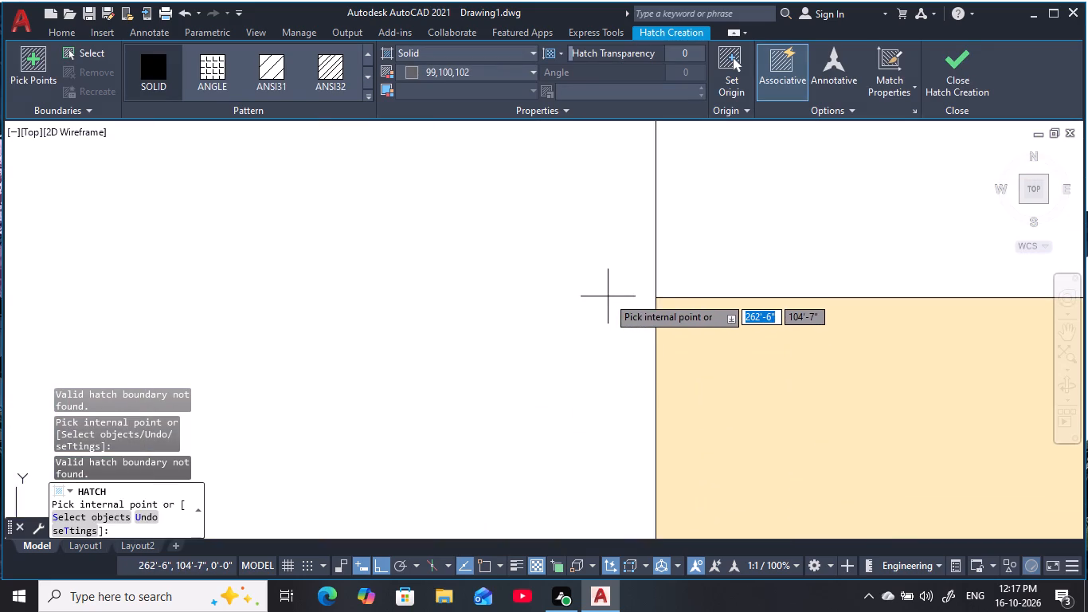
pyautogui.scroll(3, 609, 297)
pyautogui.scroll(-11, 609, 297)
pyautogui.moveTo(609, 300); pyautogui.dragTo(649, 346, button='middle')
pyautogui.scroll(4, 648, 346)
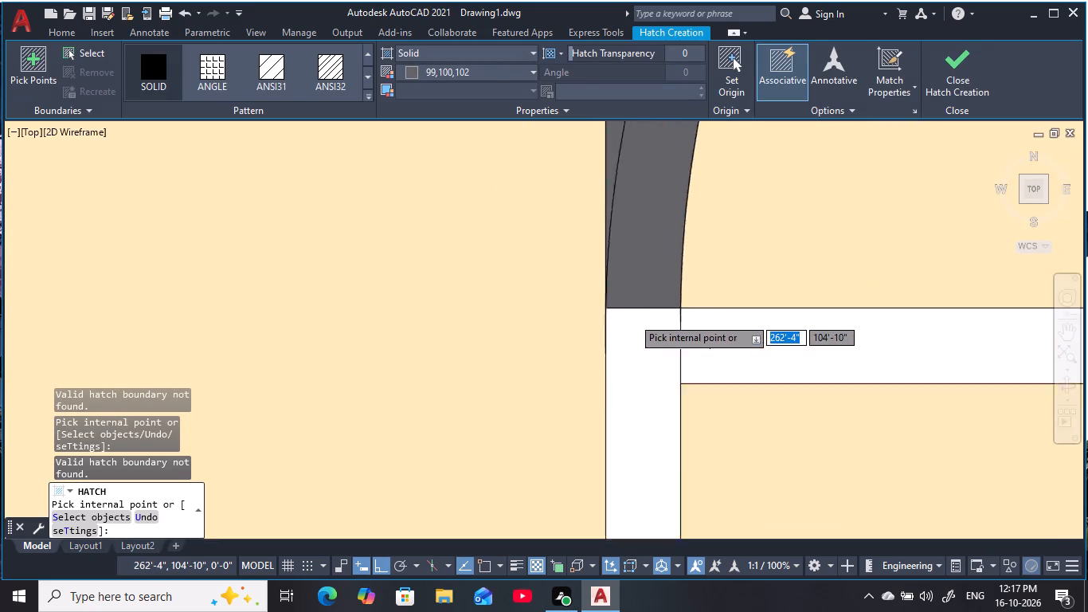
pyautogui.scroll(2, 634, 316)
pyautogui.scroll(-1, 672, 331)
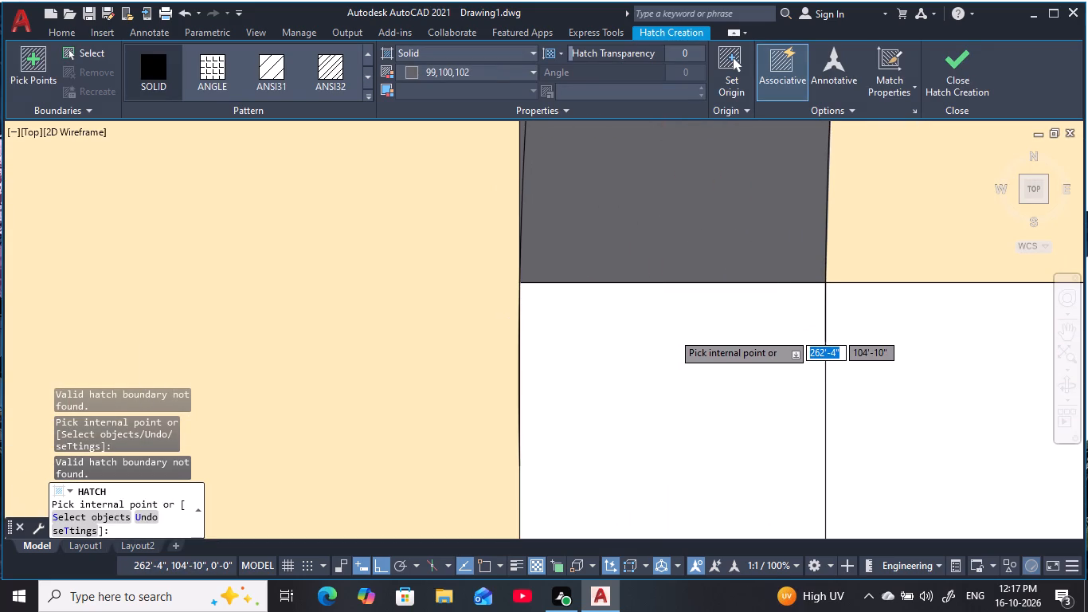
pyautogui.scroll(-3, 672, 334)
pyautogui.moveTo(672, 335); pyautogui.dragTo(646, 200, button='middle')
pyautogui.scroll(5, 627, 219)
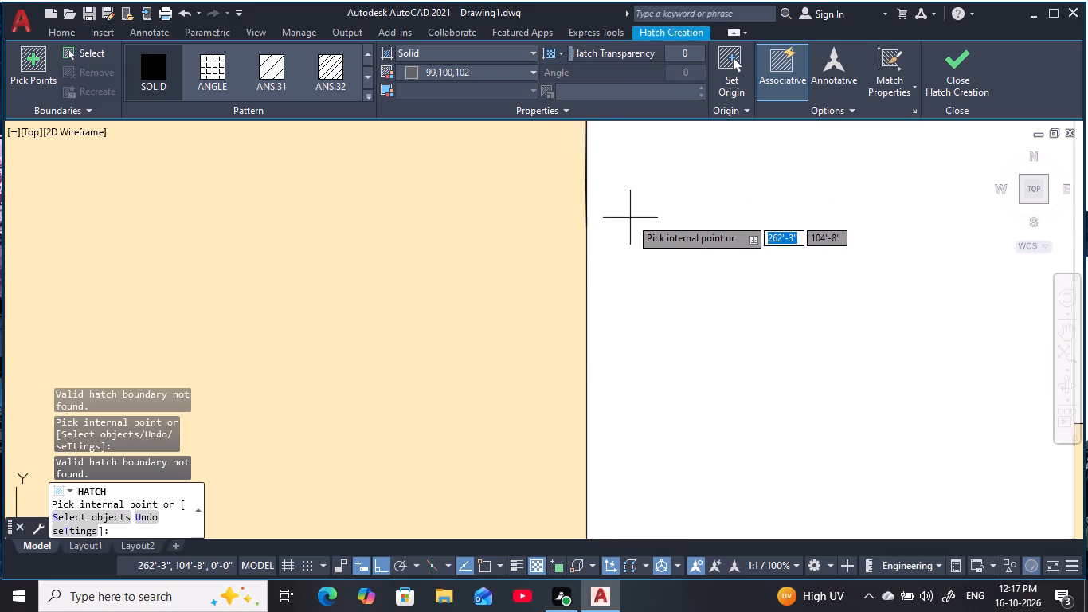
pyautogui.scroll(8, 613, 222)
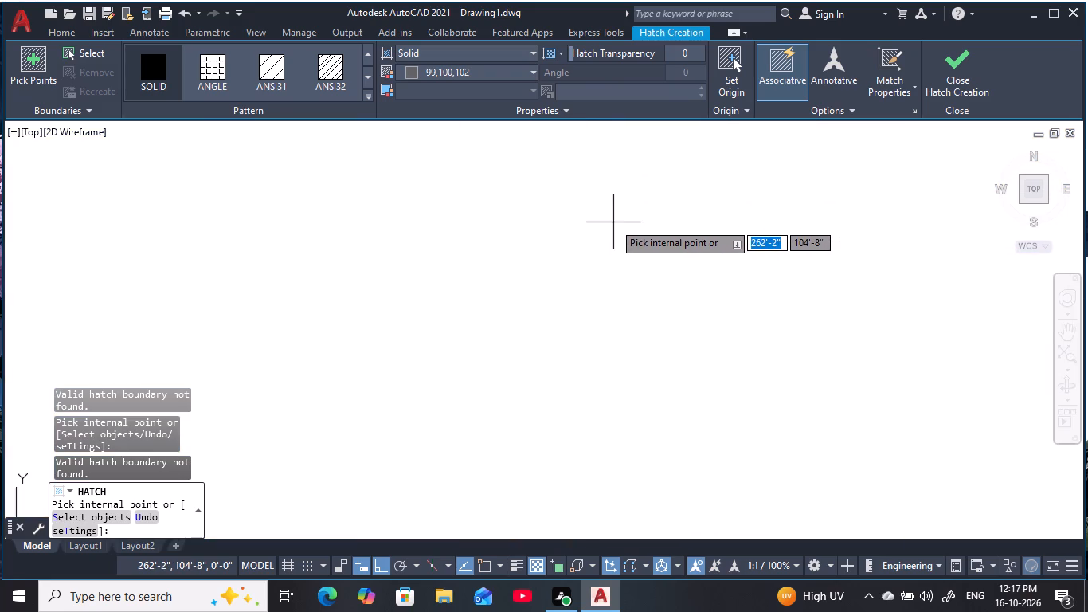
pyautogui.moveTo(634, 241); pyautogui.dragTo(1054, 319, button='middle')
pyautogui.scroll(-3, 1056, 318)
pyautogui.scroll(3, 705, 279)
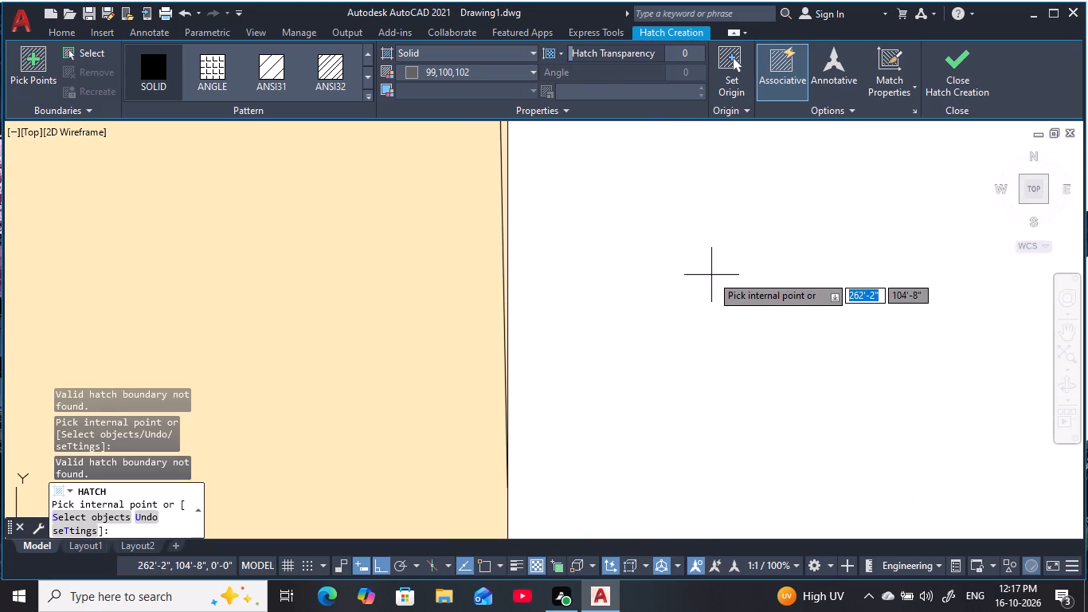
pyautogui.scroll(-9, 711, 275)
pyautogui.scroll(1, 724, 277)
pyautogui.scroll(-6, 724, 277)
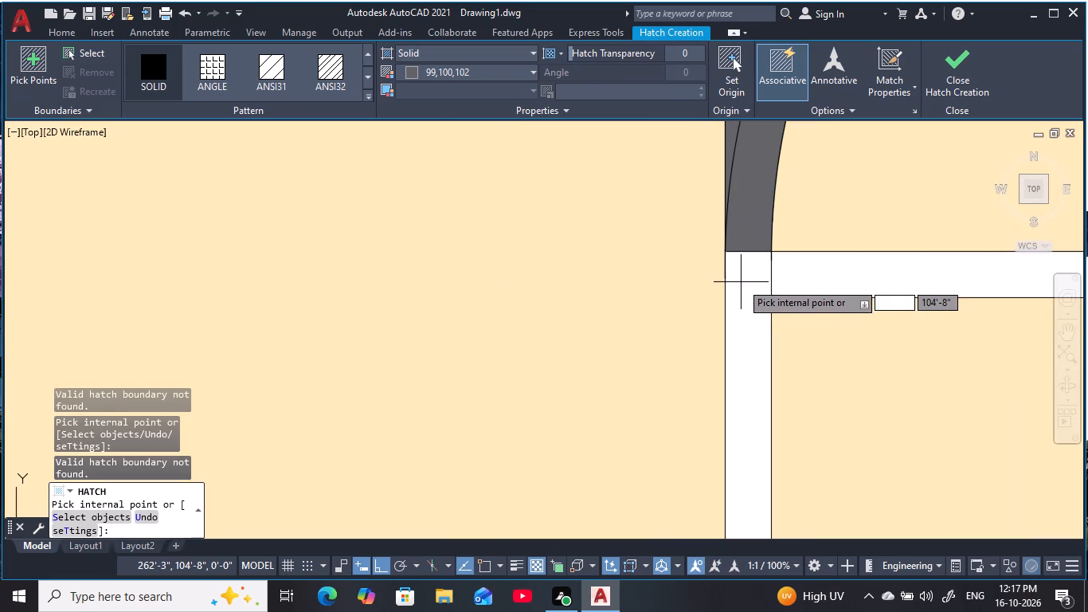
pyautogui.click(749, 280)
pyautogui.scroll(-3, 808, 324)
pyautogui.moveTo(791, 314); pyautogui.dragTo(660, 218, button='middle')
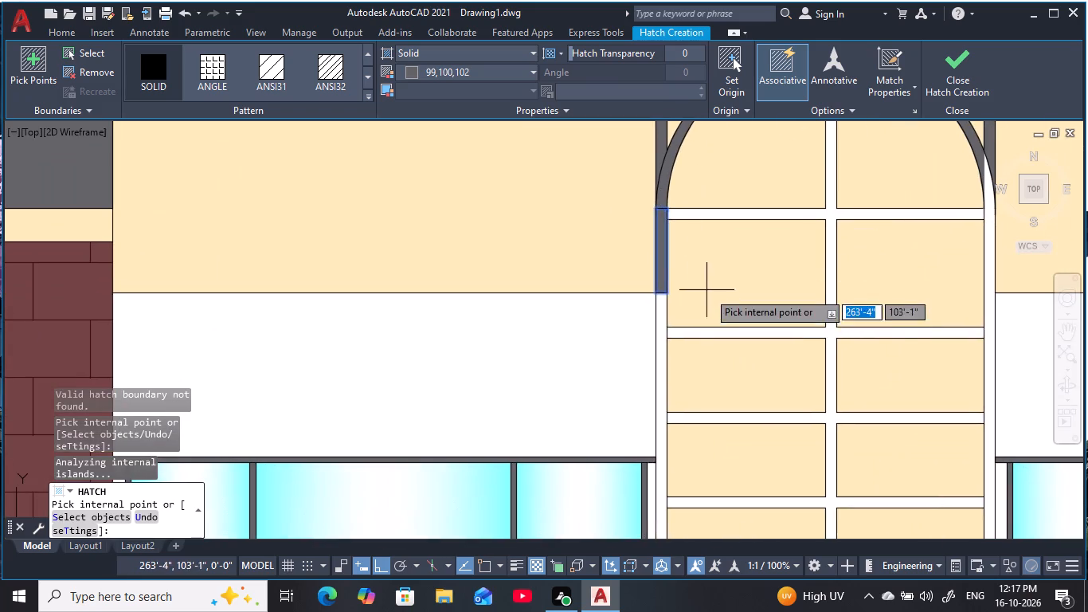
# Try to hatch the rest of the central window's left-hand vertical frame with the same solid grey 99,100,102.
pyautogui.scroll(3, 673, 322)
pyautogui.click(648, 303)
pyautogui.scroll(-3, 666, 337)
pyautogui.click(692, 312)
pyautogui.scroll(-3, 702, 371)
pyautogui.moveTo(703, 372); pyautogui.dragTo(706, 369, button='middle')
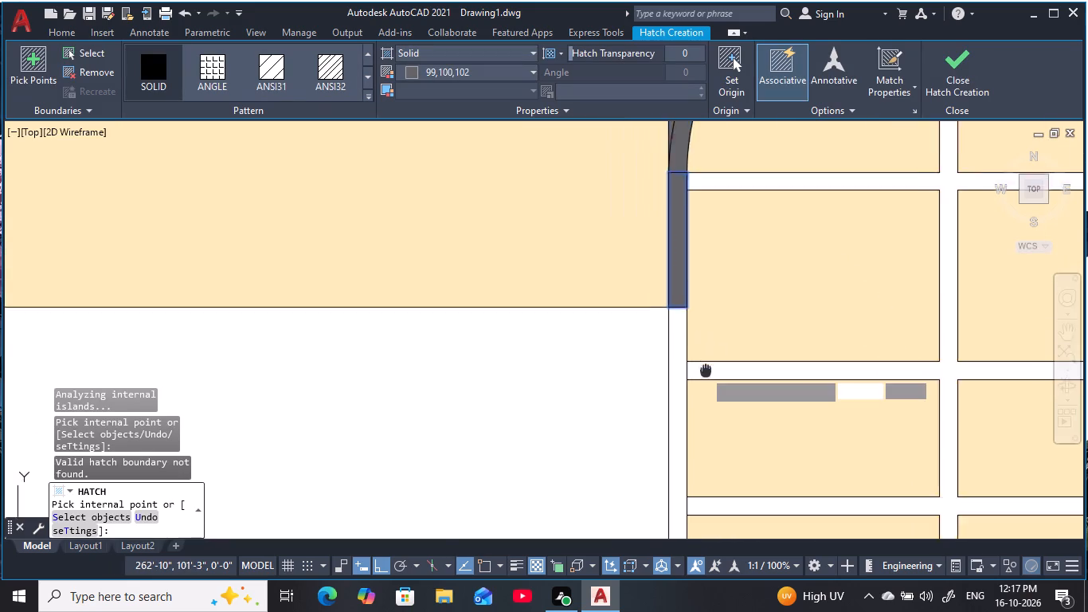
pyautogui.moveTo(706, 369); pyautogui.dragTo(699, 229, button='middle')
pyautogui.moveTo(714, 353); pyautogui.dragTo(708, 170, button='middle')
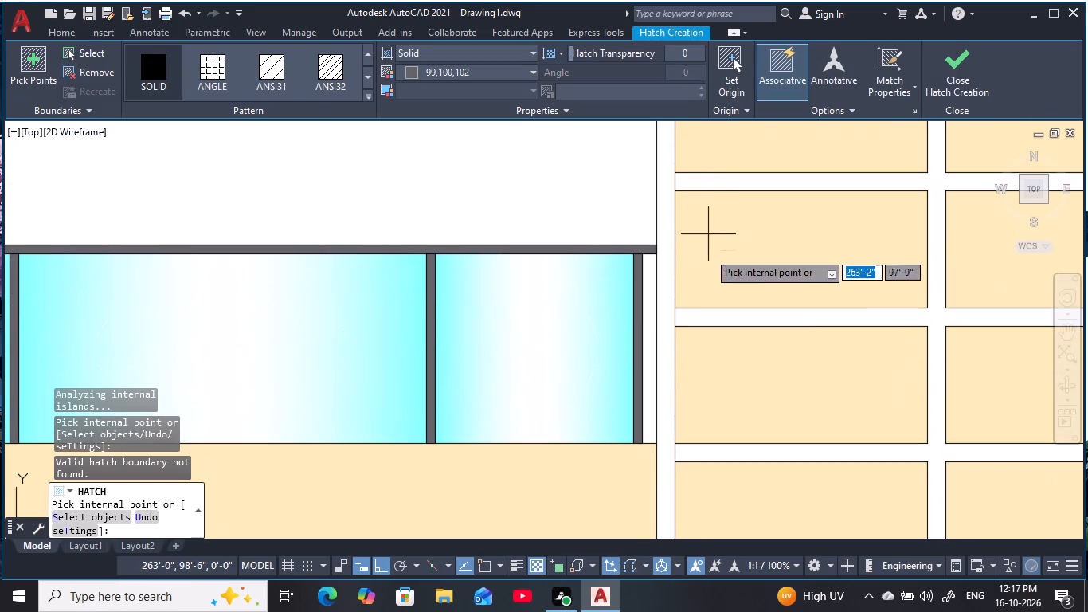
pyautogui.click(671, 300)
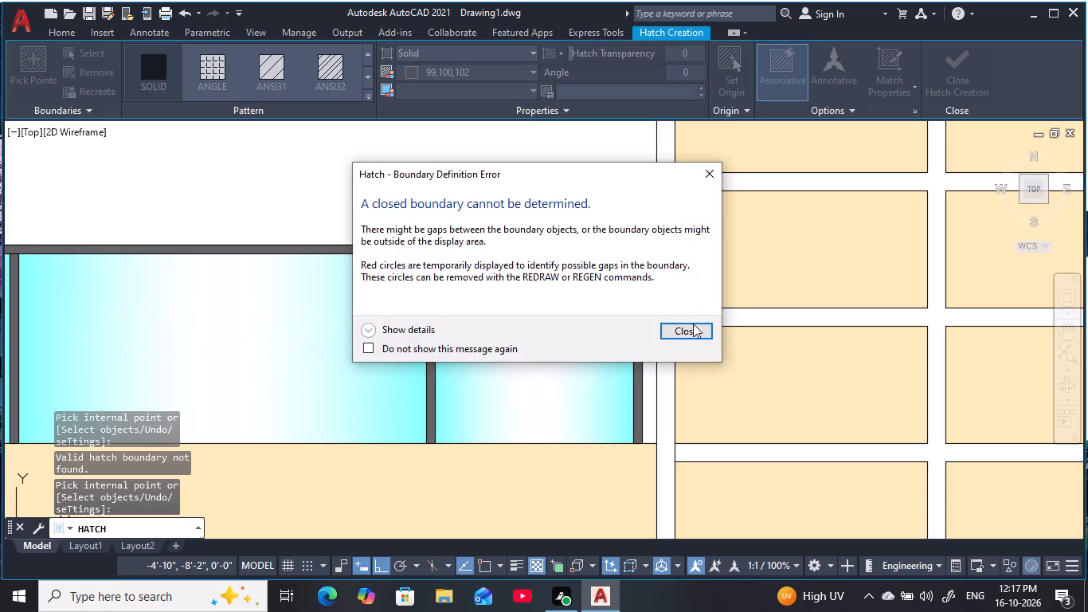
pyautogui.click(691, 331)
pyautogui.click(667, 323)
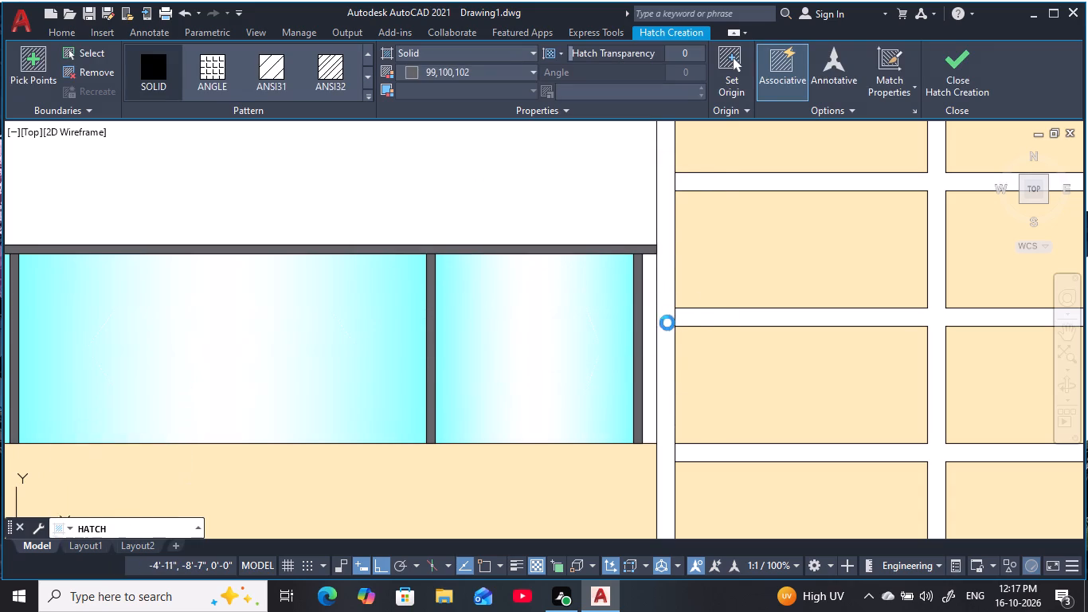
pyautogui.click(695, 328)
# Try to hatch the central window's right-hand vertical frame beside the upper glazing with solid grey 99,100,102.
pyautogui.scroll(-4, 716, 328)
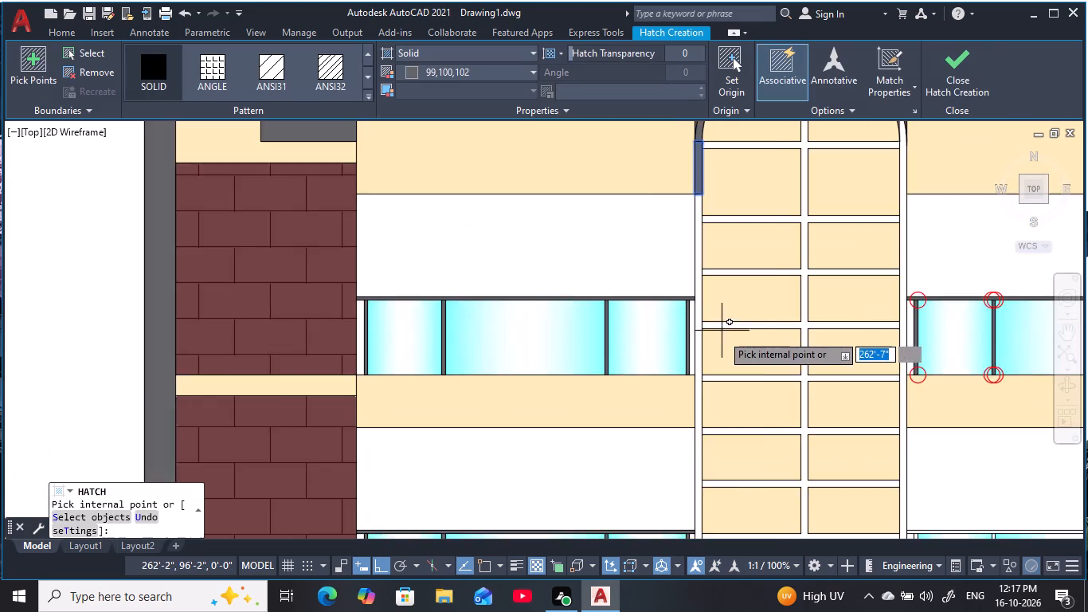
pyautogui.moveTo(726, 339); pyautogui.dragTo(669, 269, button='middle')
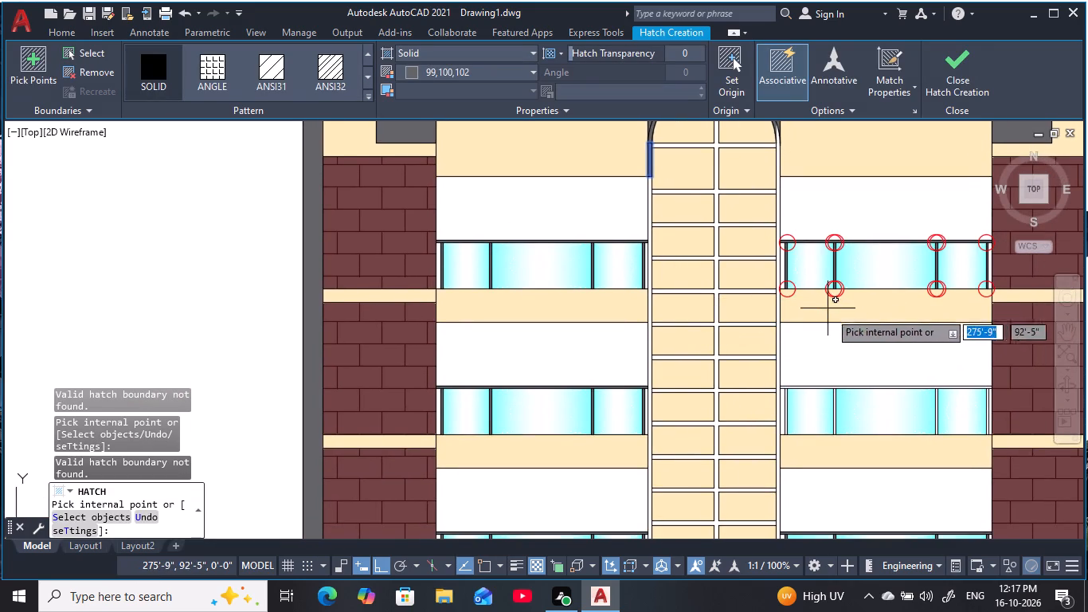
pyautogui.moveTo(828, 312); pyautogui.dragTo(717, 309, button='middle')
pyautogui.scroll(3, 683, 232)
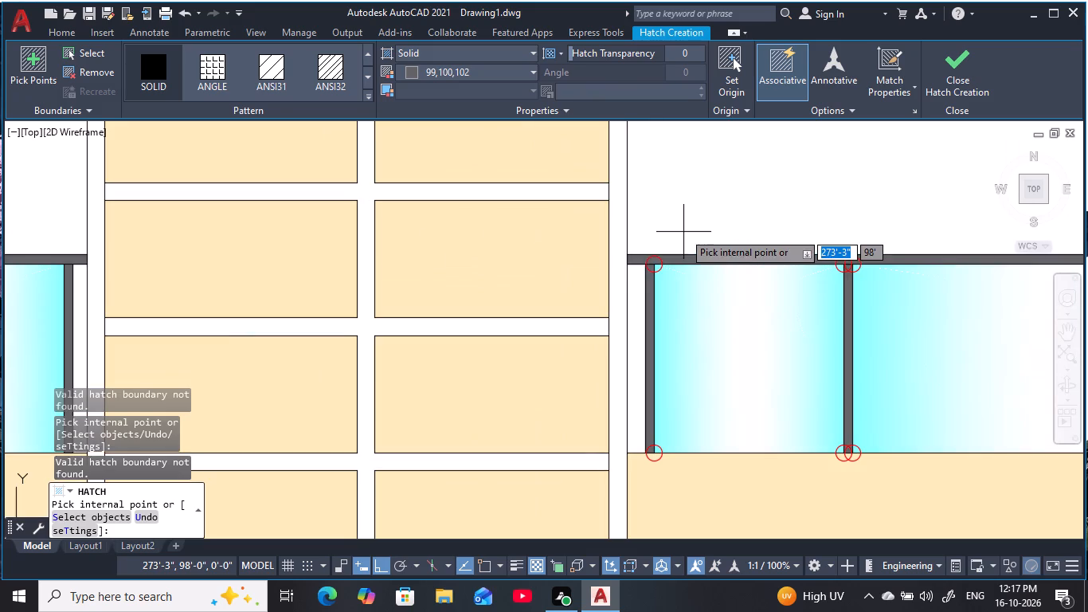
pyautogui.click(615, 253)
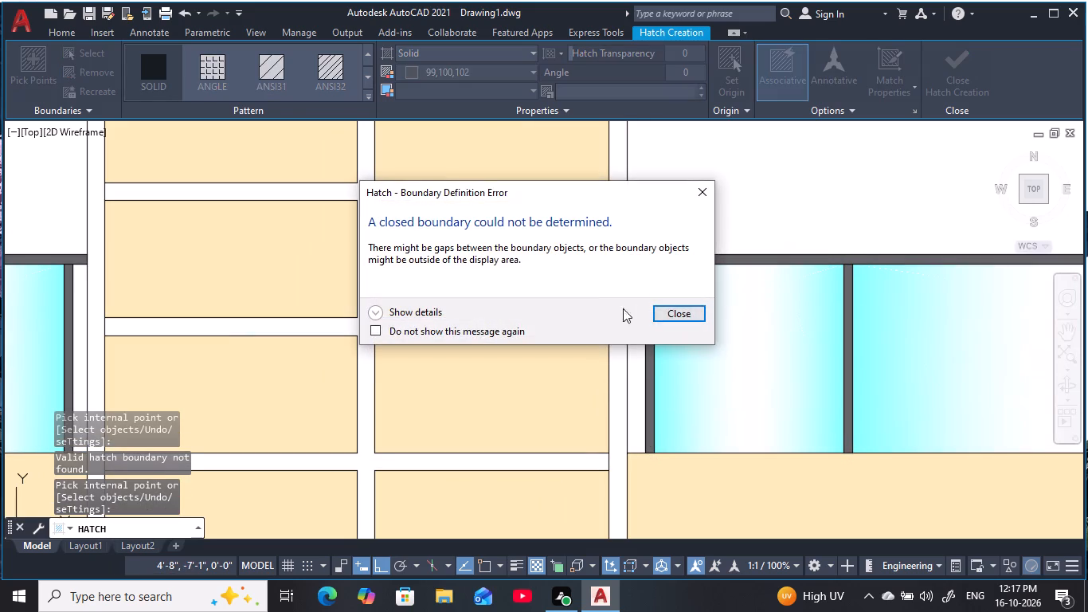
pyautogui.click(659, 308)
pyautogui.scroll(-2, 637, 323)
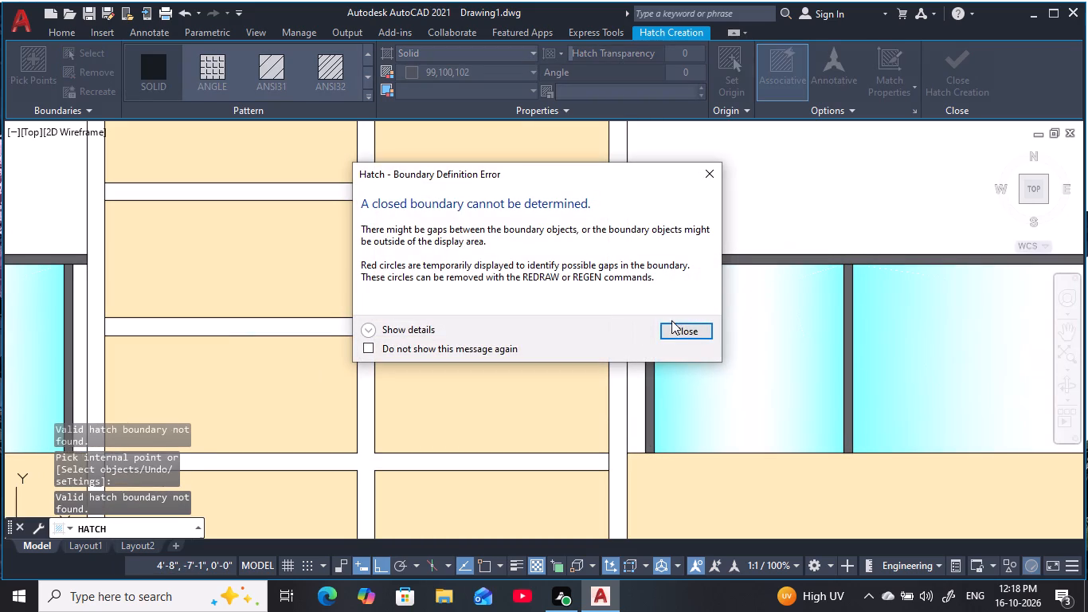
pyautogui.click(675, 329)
# Hatch the central arched window's connected grid of vertical and horizontal mullions with solid grey 99,100,102 and finish the hatch.
pyautogui.scroll(-2, 635, 324)
pyautogui.moveTo(632, 324); pyautogui.dragTo(721, 324, button='middle')
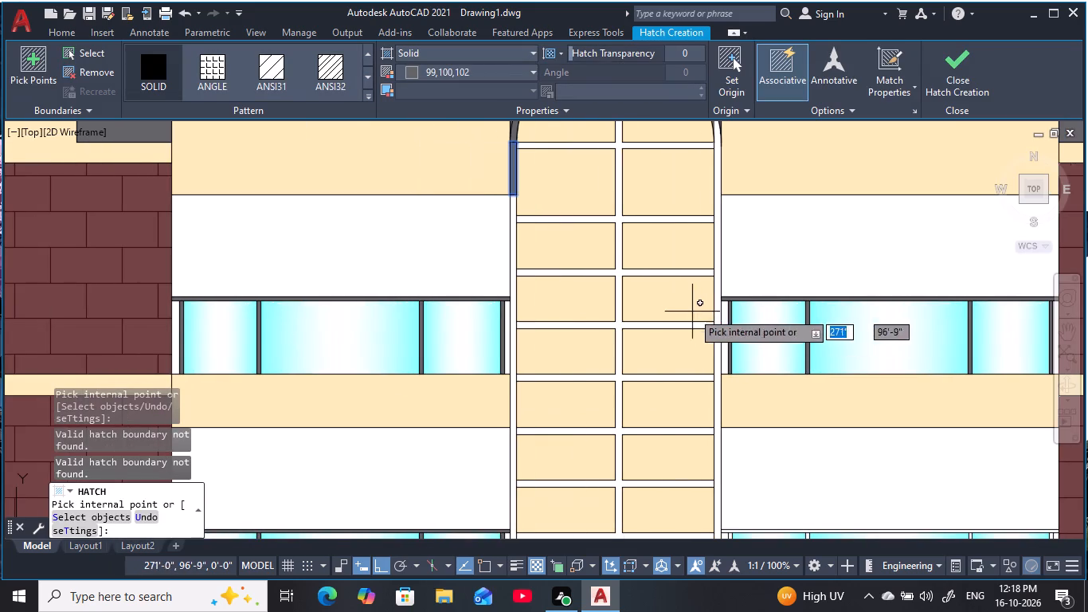
pyautogui.click(616, 221)
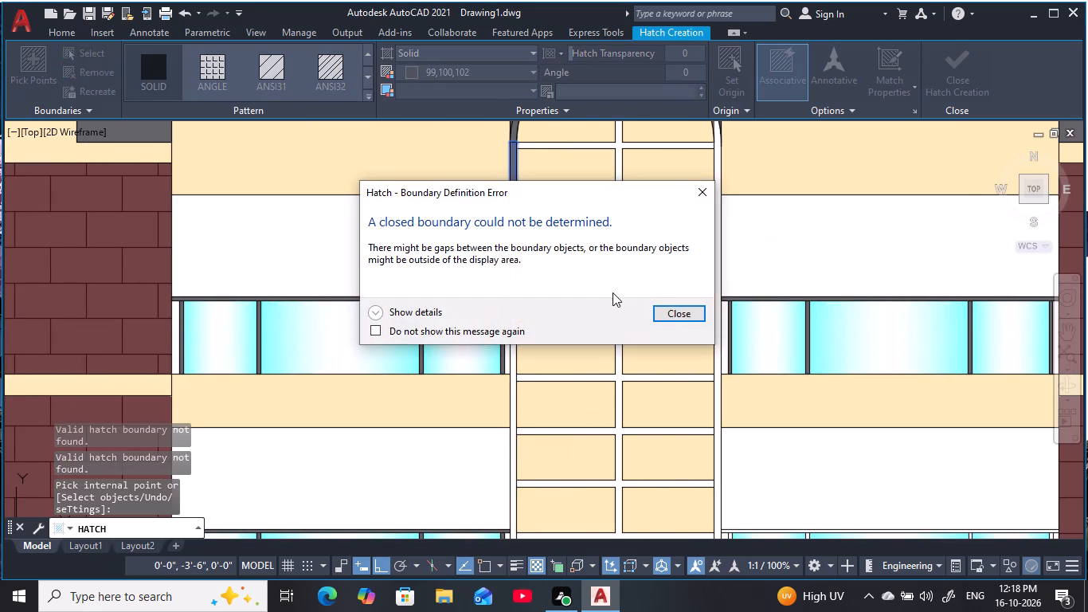
pyautogui.click(669, 307)
pyautogui.scroll(-1, 647, 303)
pyautogui.moveTo(649, 303); pyautogui.dragTo(664, 355, button='middle')
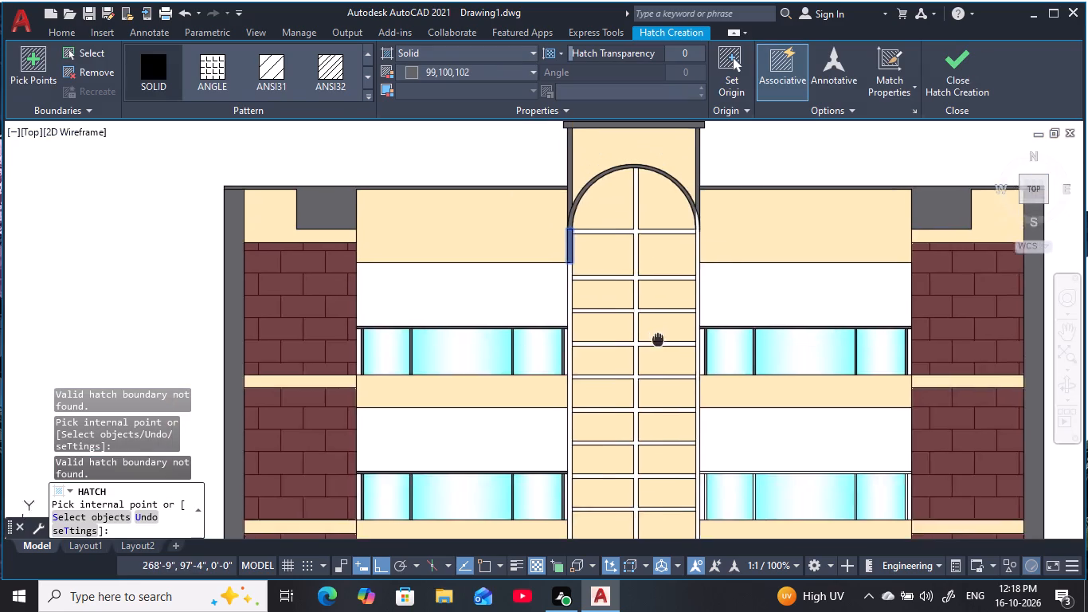
pyautogui.moveTo(664, 355); pyautogui.dragTo(668, 362, button='middle')
pyautogui.click(671, 265)
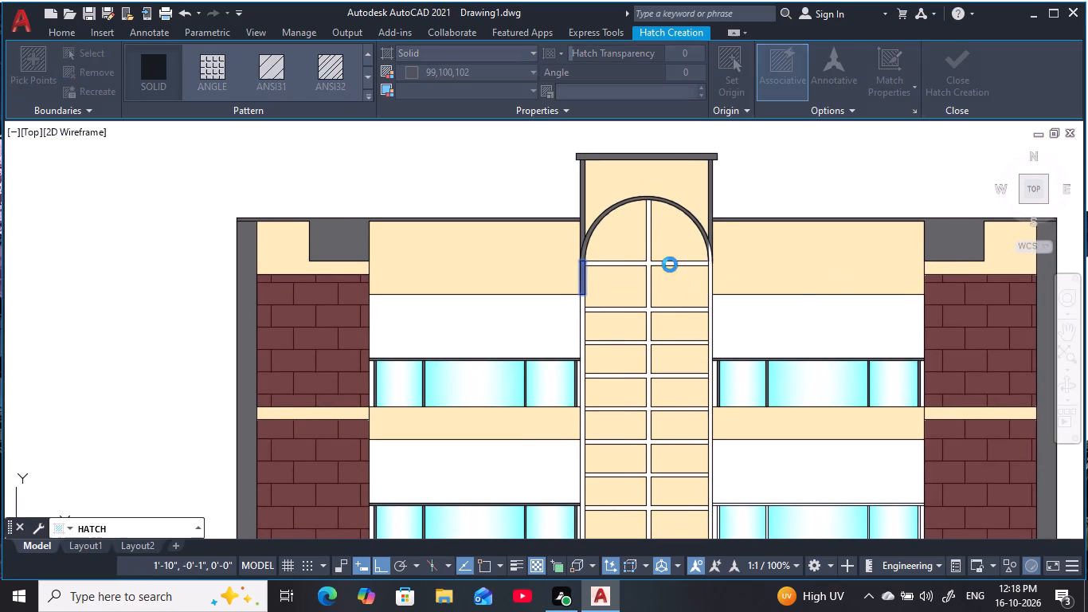
pyautogui.click(663, 309)
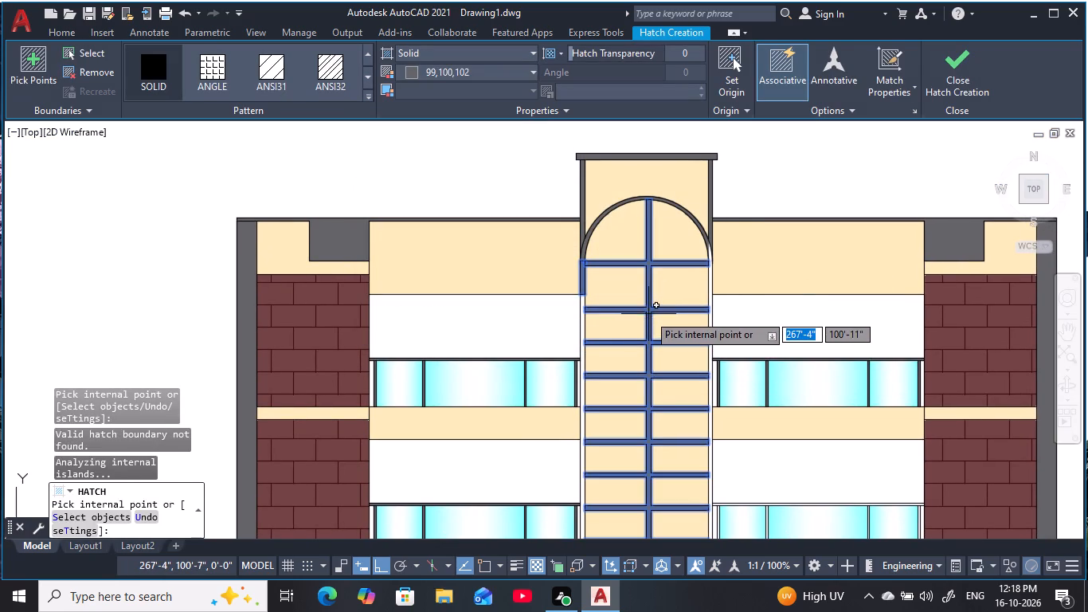
pyautogui.click(648, 314)
pyautogui.press('Escape')
pyautogui.press('Escape')
pyautogui.press('Escape')
pyautogui.press('Escape')
pyautogui.press('Escape')
pyautogui.press('Escape')
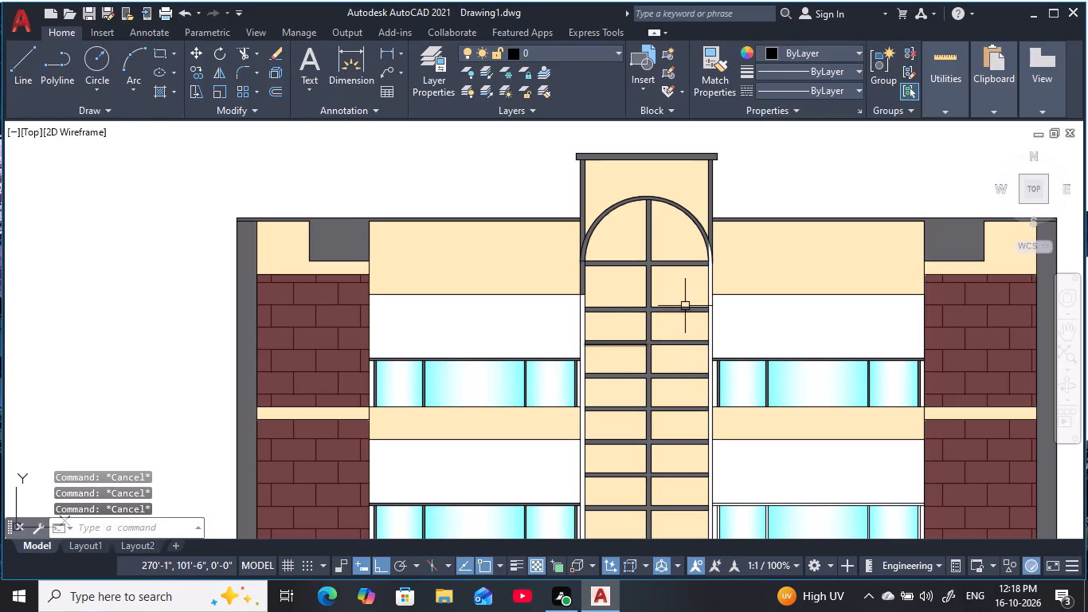
pyautogui.press('Escape')
pyautogui.press('Escape')
pyautogui.scroll(2, 713, 312)
pyautogui.press('Escape')
pyautogui.press('Escape')
pyautogui.press('Escape')
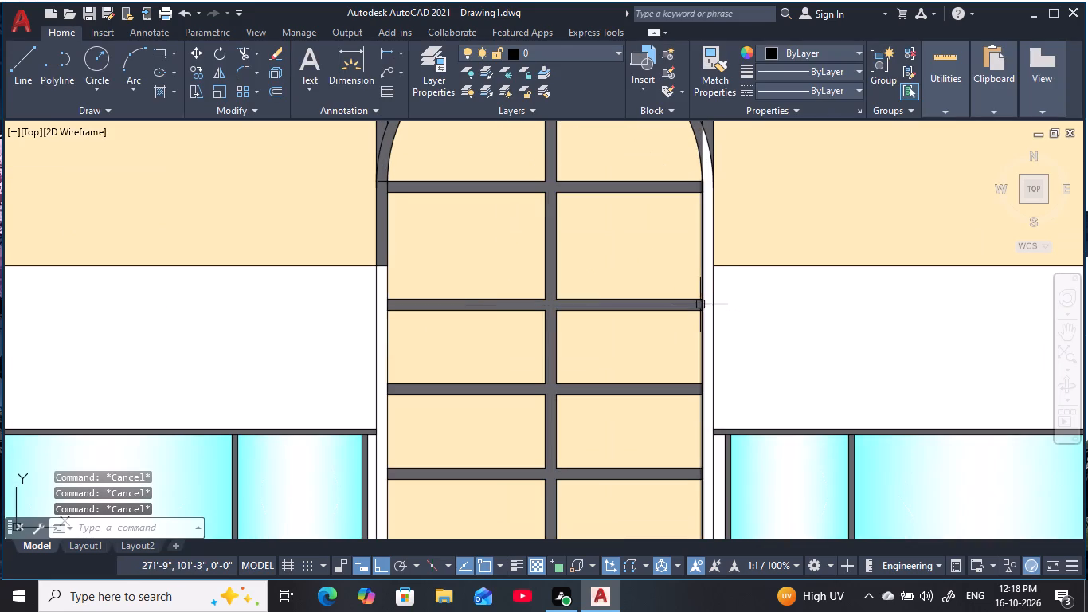
pyautogui.press('Escape')
pyautogui.press('Escape')
pyautogui.press('Escape')
pyautogui.press('Escape')
pyautogui.press('Escape')
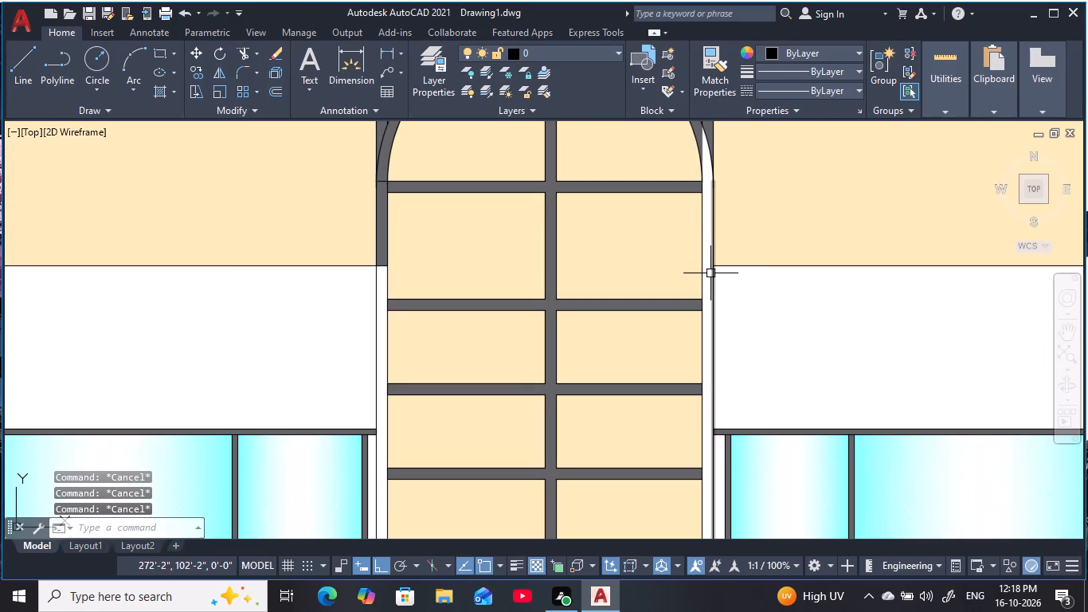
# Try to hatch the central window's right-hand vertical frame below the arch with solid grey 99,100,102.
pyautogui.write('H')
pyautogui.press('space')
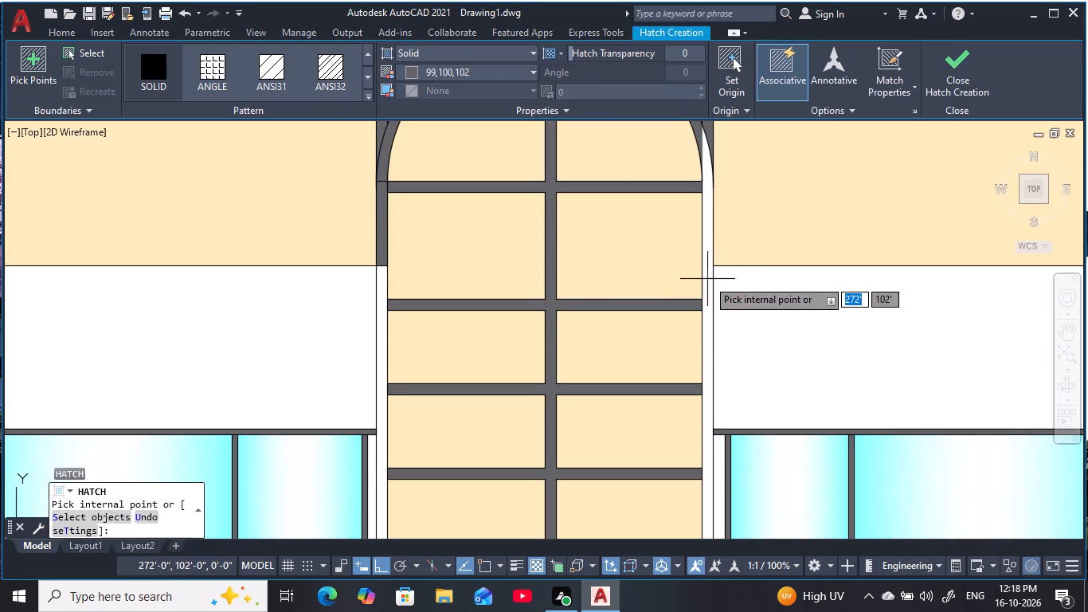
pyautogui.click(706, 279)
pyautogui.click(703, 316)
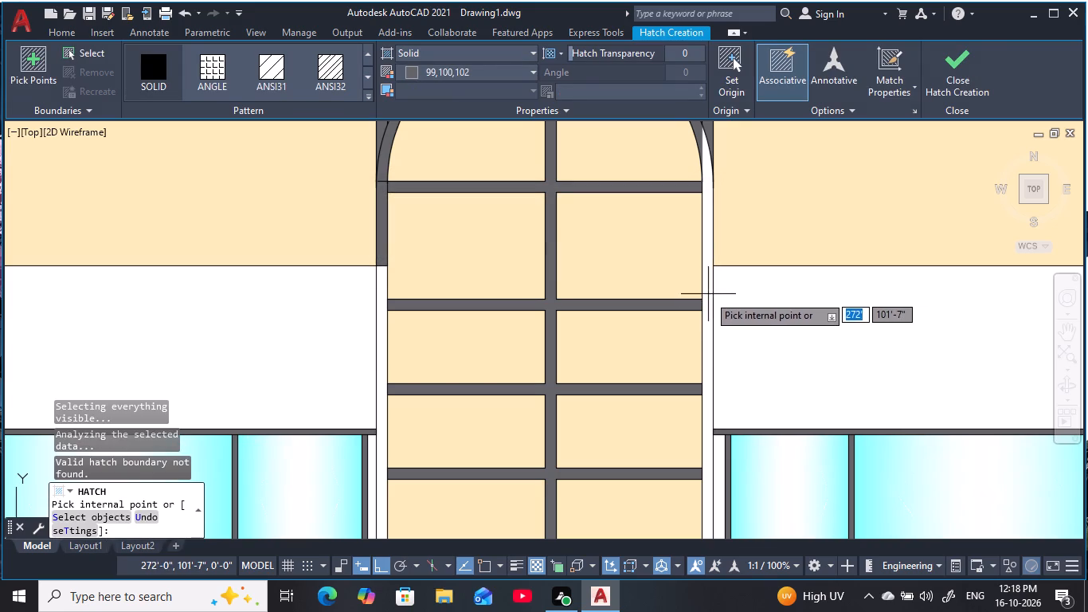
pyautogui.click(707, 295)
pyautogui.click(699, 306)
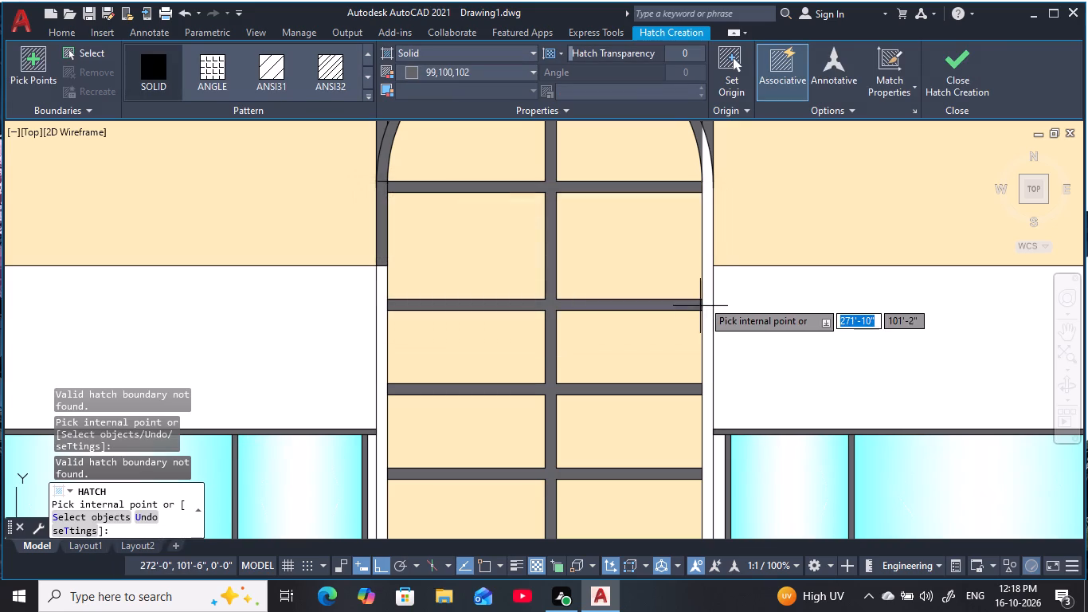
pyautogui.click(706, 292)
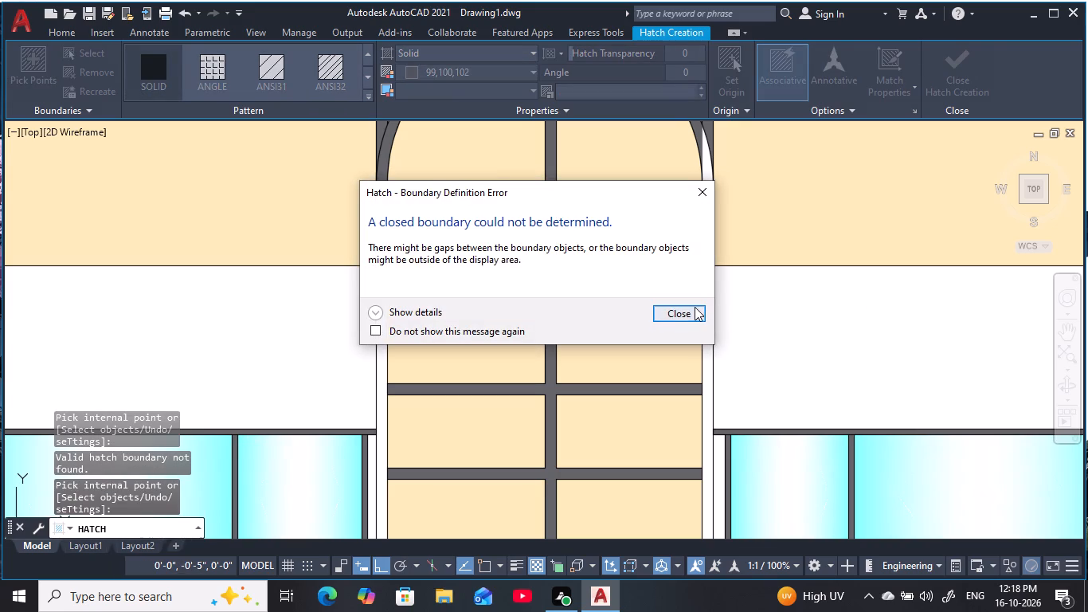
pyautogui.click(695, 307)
# Examine the central window's right-hand vertical frame over its full height for gaps in the hatch boundary, and leave the hatch command.
pyautogui.moveTo(715, 222); pyautogui.dragTo(719, 273, button='middle')
pyautogui.moveTo(691, 179); pyautogui.dragTo(695, 219, button='middle')
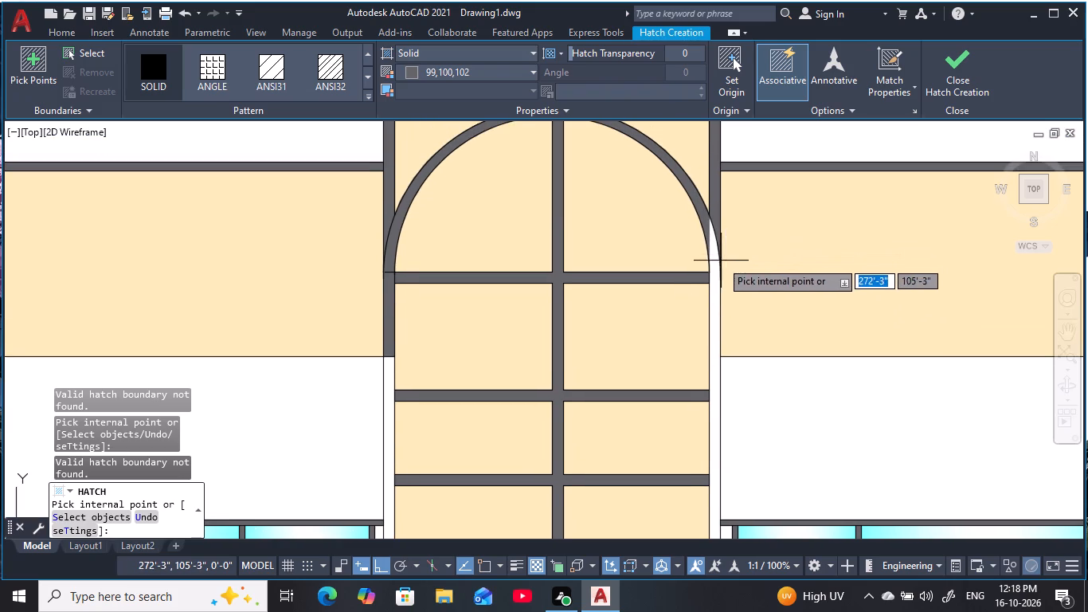
pyautogui.moveTo(804, 440); pyautogui.dragTo(770, 209, button='middle')
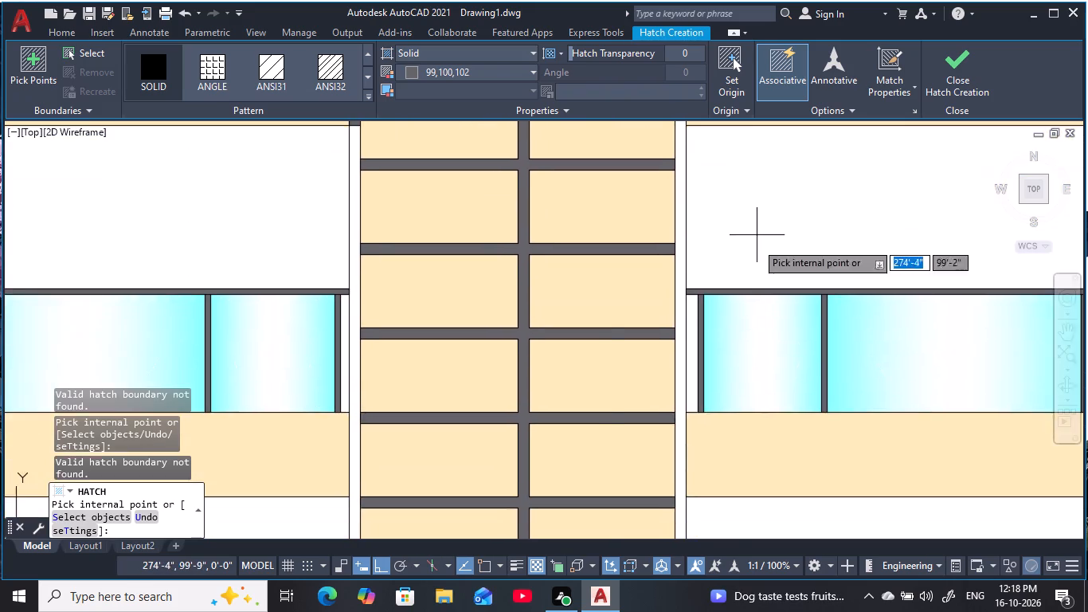
pyautogui.scroll(-1, 749, 300)
pyautogui.moveTo(716, 441); pyautogui.dragTo(757, 190, button='middle')
pyautogui.moveTo(834, 427); pyautogui.dragTo(834, 405, button='middle')
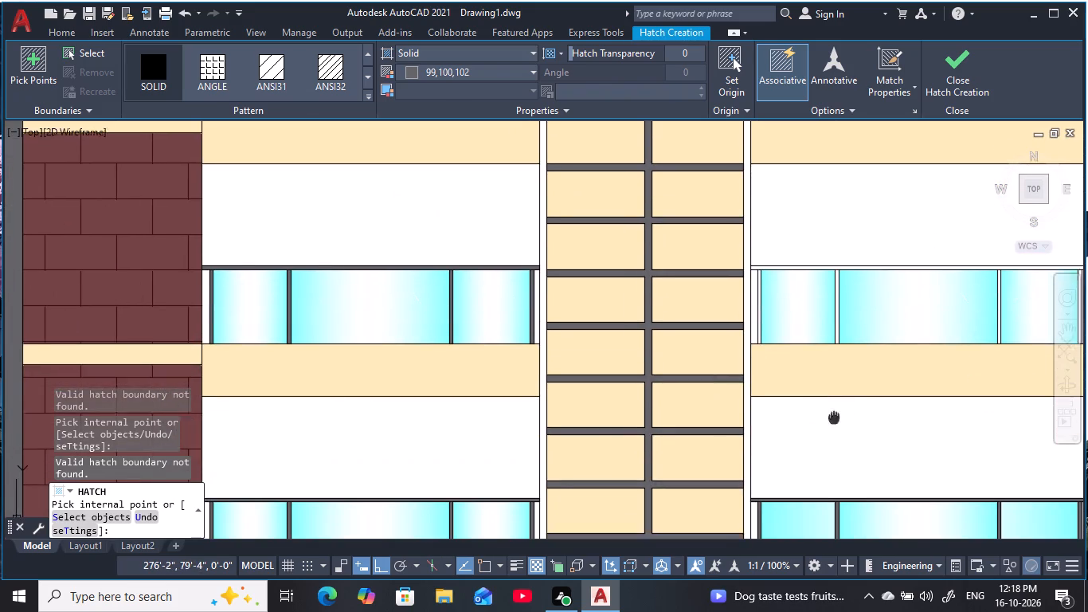
pyautogui.moveTo(834, 405); pyautogui.dragTo(845, 170, button='middle')
pyautogui.moveTo(872, 409); pyautogui.dragTo(816, 202, button='middle')
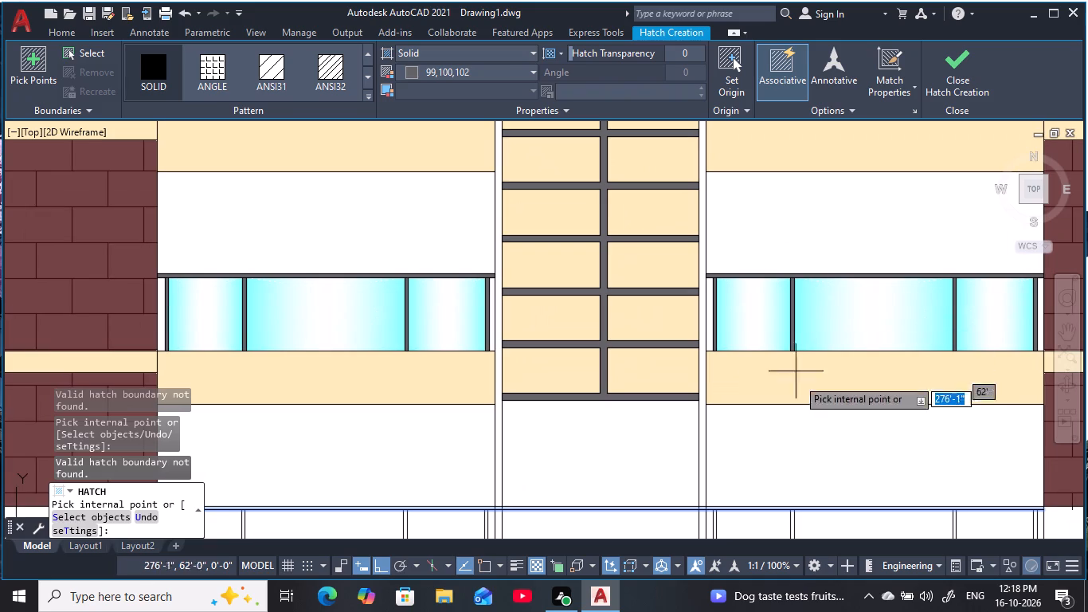
pyautogui.moveTo(750, 423); pyautogui.dragTo(789, 453, button='middle')
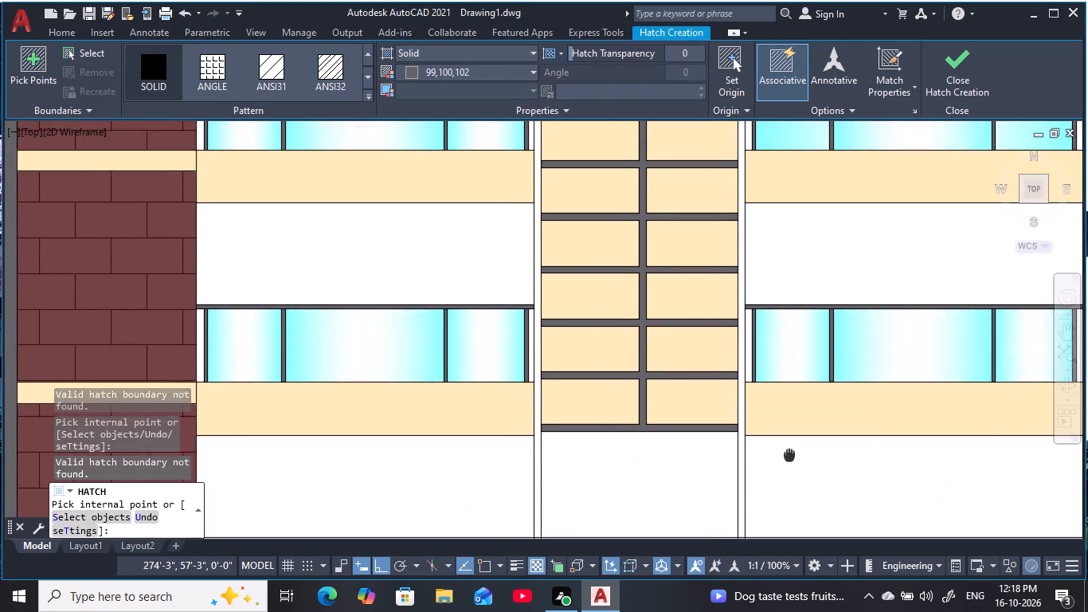
pyautogui.moveTo(789, 453); pyautogui.dragTo(789, 455, button='middle')
pyautogui.moveTo(788, 271); pyautogui.dragTo(796, 428, button='middle')
pyautogui.scroll(2, 767, 304)
pyautogui.moveTo(771, 320); pyautogui.dragTo(804, 528, button='middle')
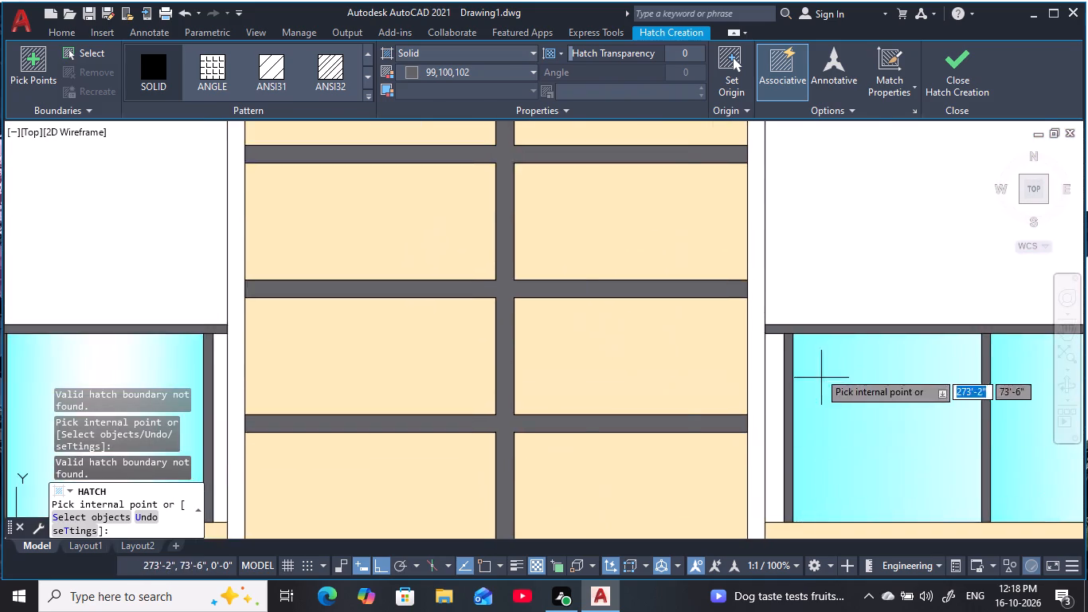
pyautogui.scroll(-2, 812, 365)
pyautogui.moveTo(793, 320); pyautogui.dragTo(815, 462, button='middle')
pyautogui.moveTo(780, 323); pyautogui.dragTo(723, 532, button='middle')
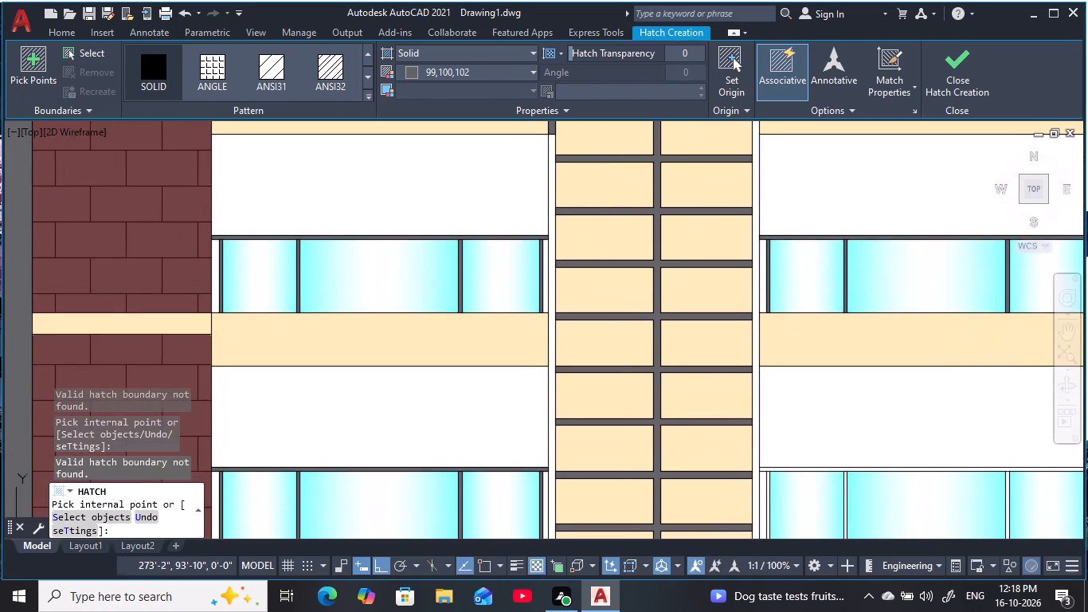
pyautogui.moveTo(760, 194); pyautogui.dragTo(760, 412, button='middle')
pyautogui.scroll(2, 769, 328)
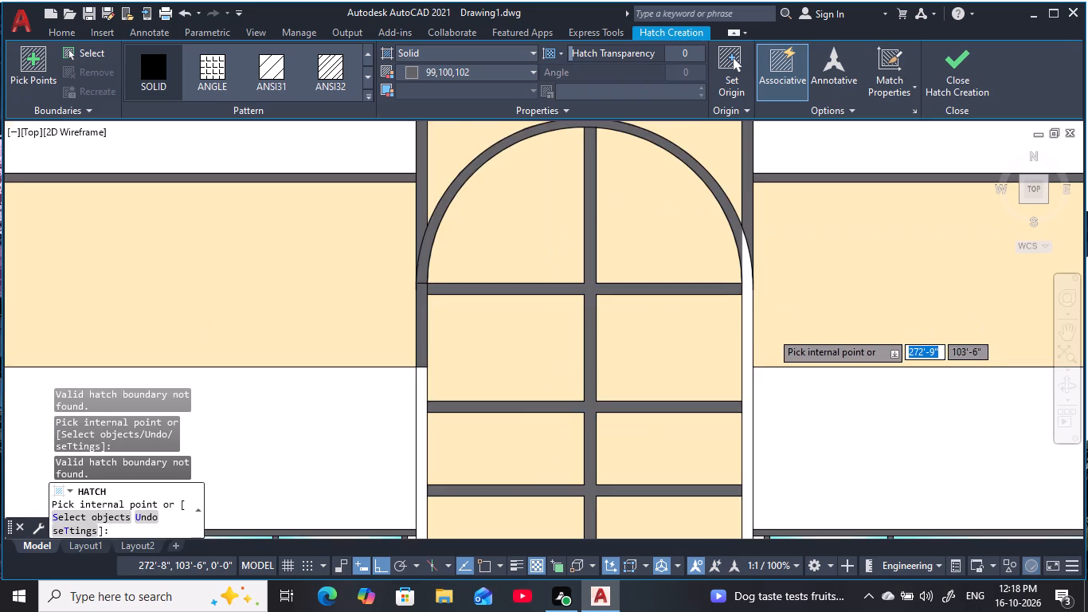
pyautogui.moveTo(771, 328); pyautogui.dragTo(774, 304, button='middle')
pyautogui.press('Escape')
pyautogui.press('Escape')
pyautogui.press('Escape')
pyautogui.press('Escape')
pyautogui.press('Escape')
# Extend the lower edge line of the upper right-hand cream band across the central window's right-hand vertical frame.
pyautogui.write('EX')
pyautogui.press('space')
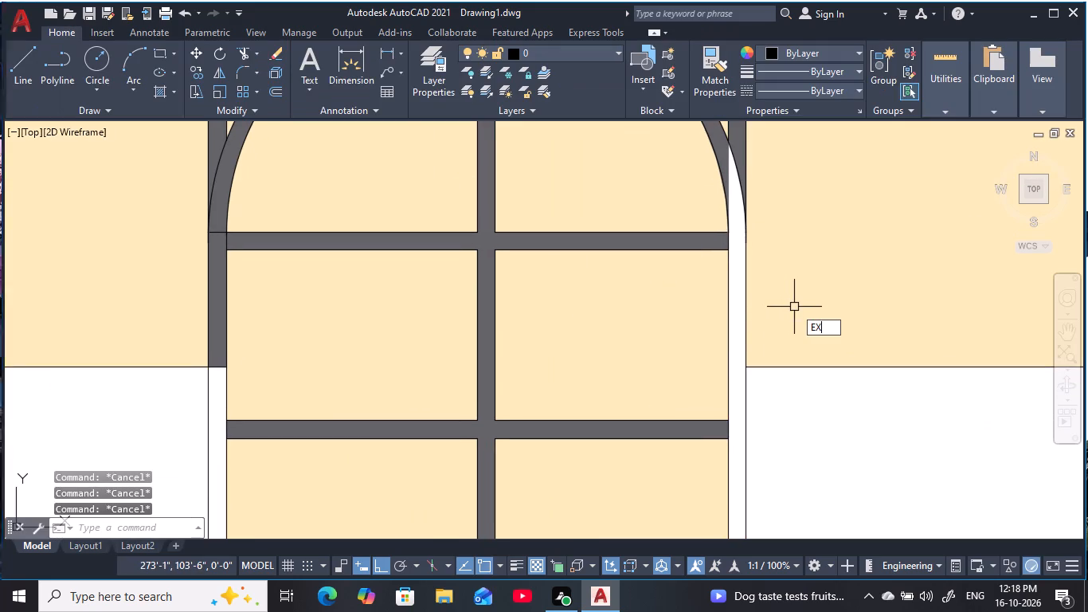
pyautogui.click(781, 370)
pyautogui.press('Escape')
pyautogui.press('Escape')
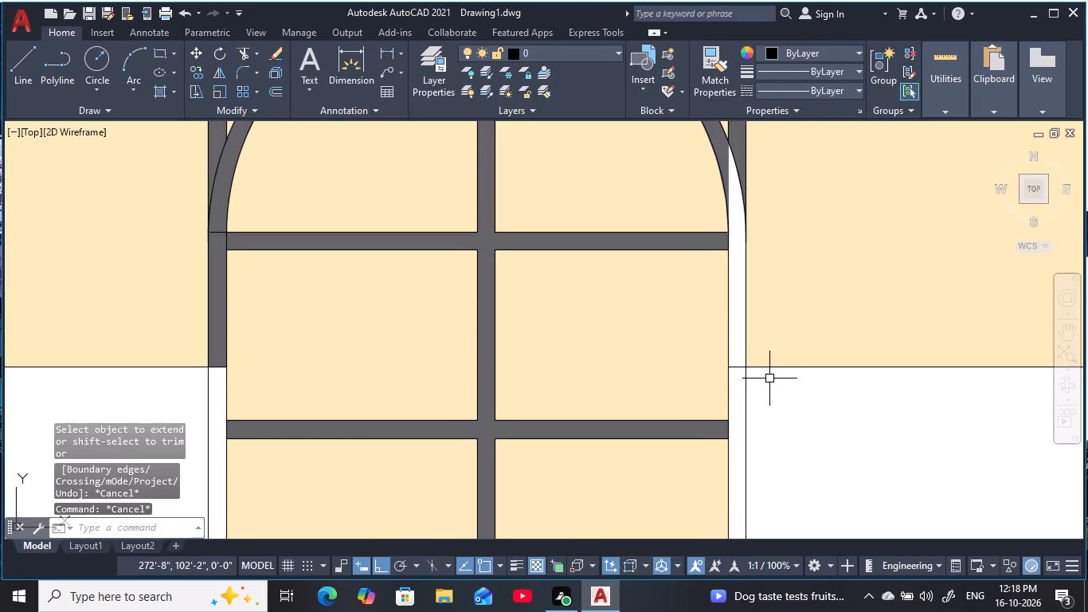
pyautogui.press('Escape')
pyautogui.press('Escape')
pyautogui.press('Escape')
# Hatch the right-hand vertical frame from the arch down to the cream band's lower edge with solid grey 99,100,102.
pyautogui.press('h')
pyautogui.press('space')
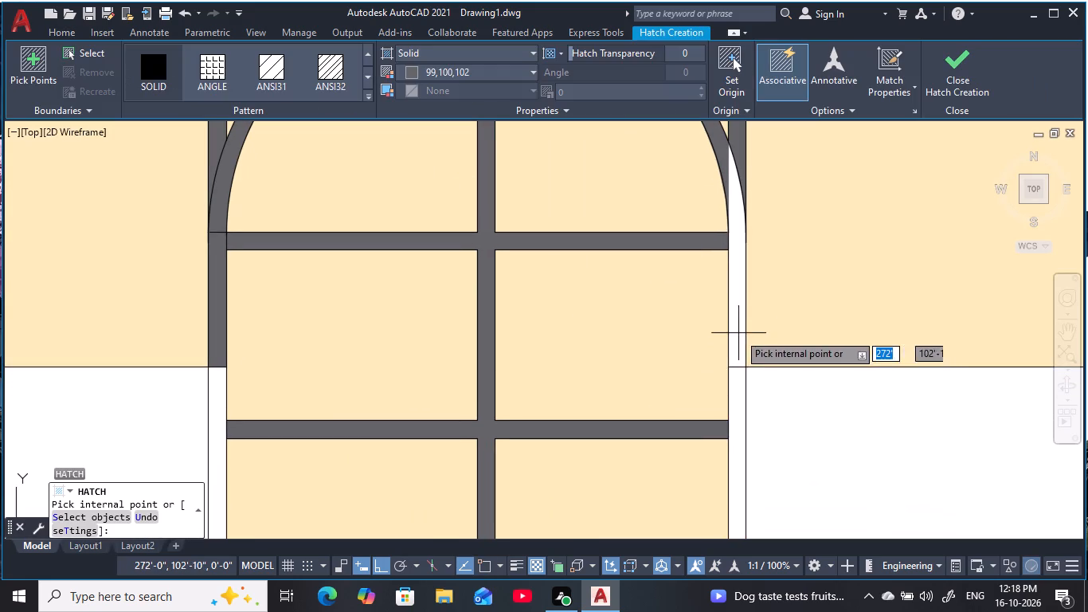
pyautogui.click(740, 330)
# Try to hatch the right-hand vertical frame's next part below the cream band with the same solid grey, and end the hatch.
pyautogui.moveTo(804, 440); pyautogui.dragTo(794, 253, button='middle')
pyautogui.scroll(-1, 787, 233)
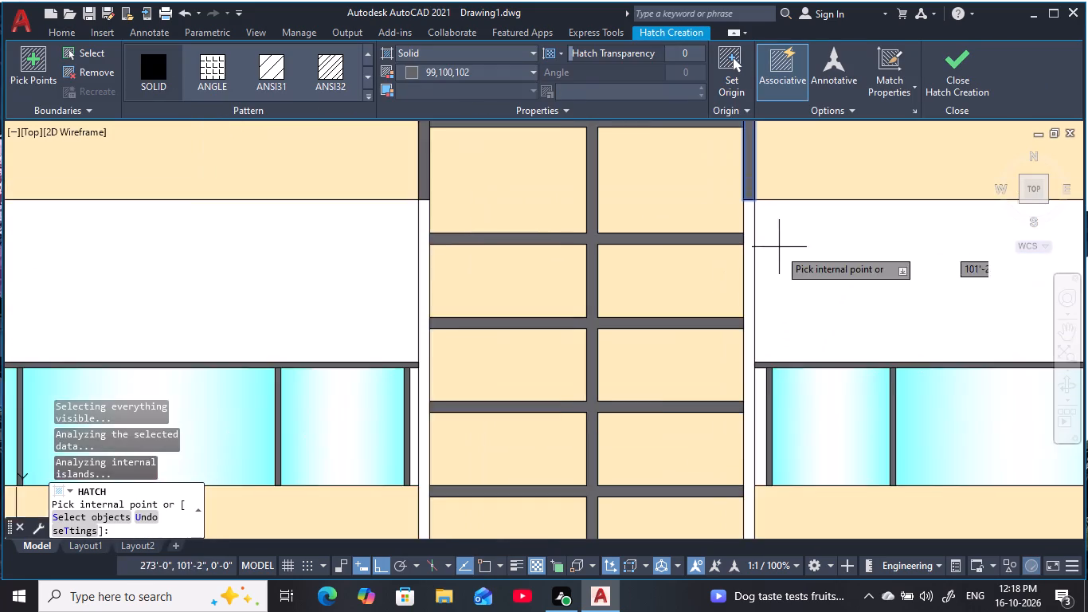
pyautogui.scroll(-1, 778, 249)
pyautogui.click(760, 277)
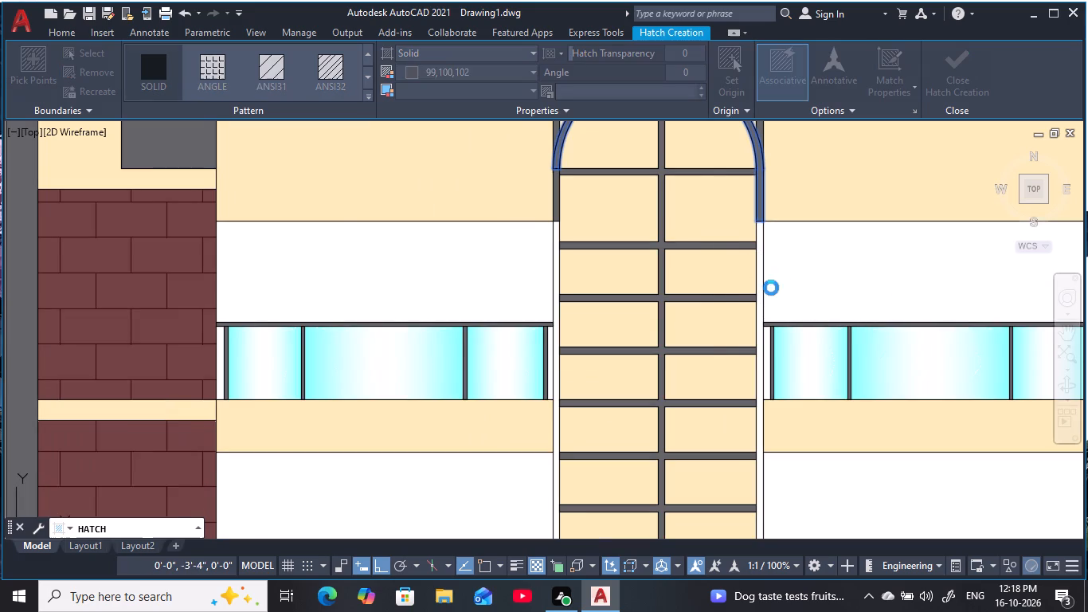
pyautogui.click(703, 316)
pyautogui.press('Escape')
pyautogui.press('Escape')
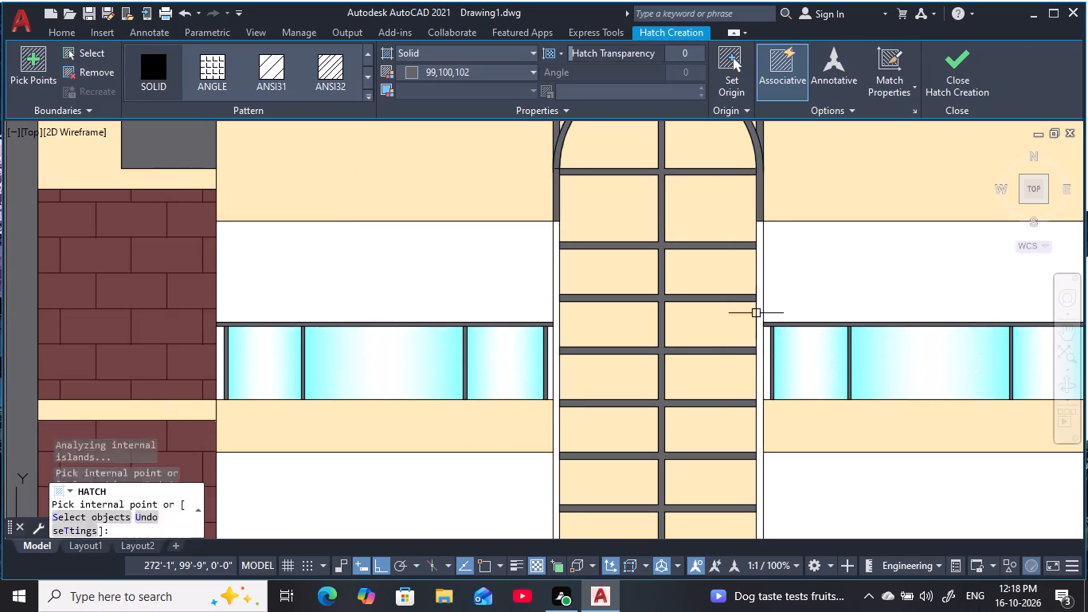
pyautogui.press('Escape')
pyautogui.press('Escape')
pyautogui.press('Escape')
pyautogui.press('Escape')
# Extend the grey head rail line of the upper right-hand window strip across the central window's right-hand vertical frame.
pyautogui.write('EX')
pyautogui.press('space')
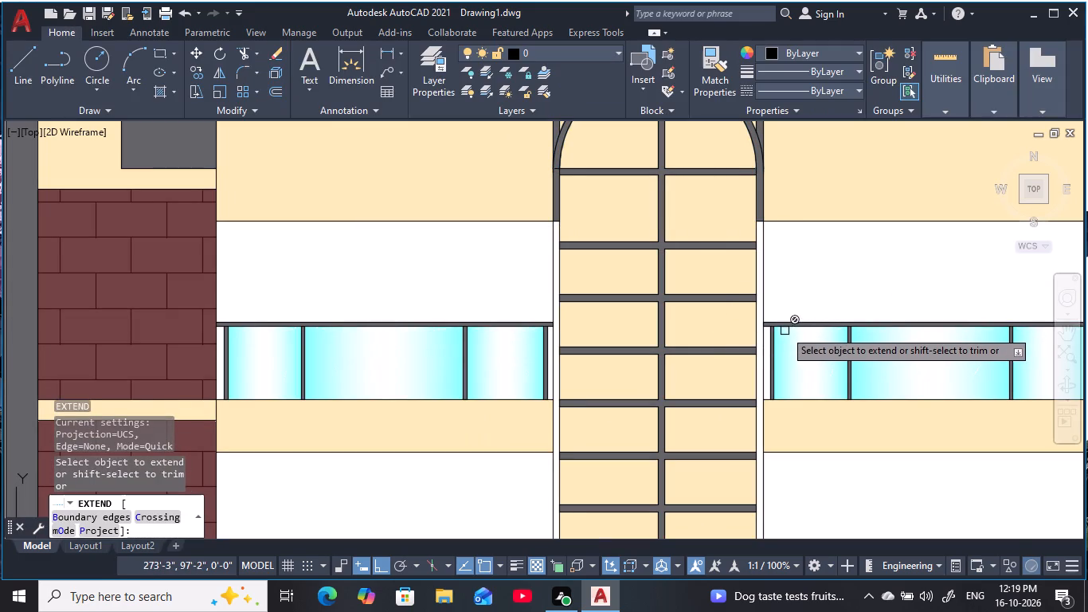
pyautogui.click(785, 325)
pyautogui.press('Escape')
pyautogui.press('Escape')
pyautogui.press('Escape')
pyautogui.press('Escape')
pyautogui.press('Escape')
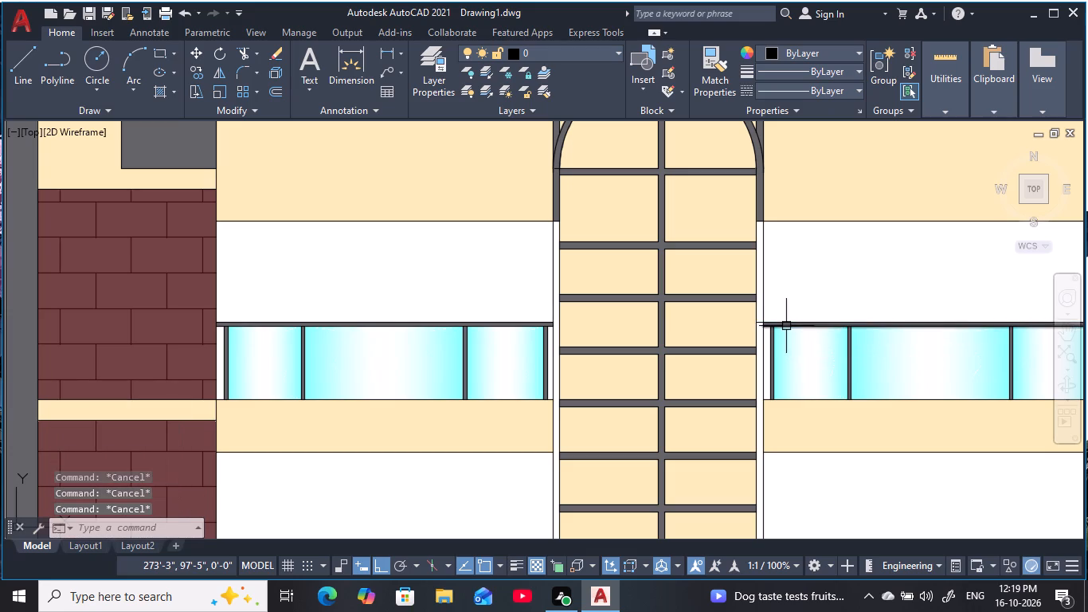
# Hatch the right-hand vertical frame between the cream band's lower edge and the window strip's head rail with solid grey 99,100,102.
pyautogui.press('h')
pyautogui.press('space')
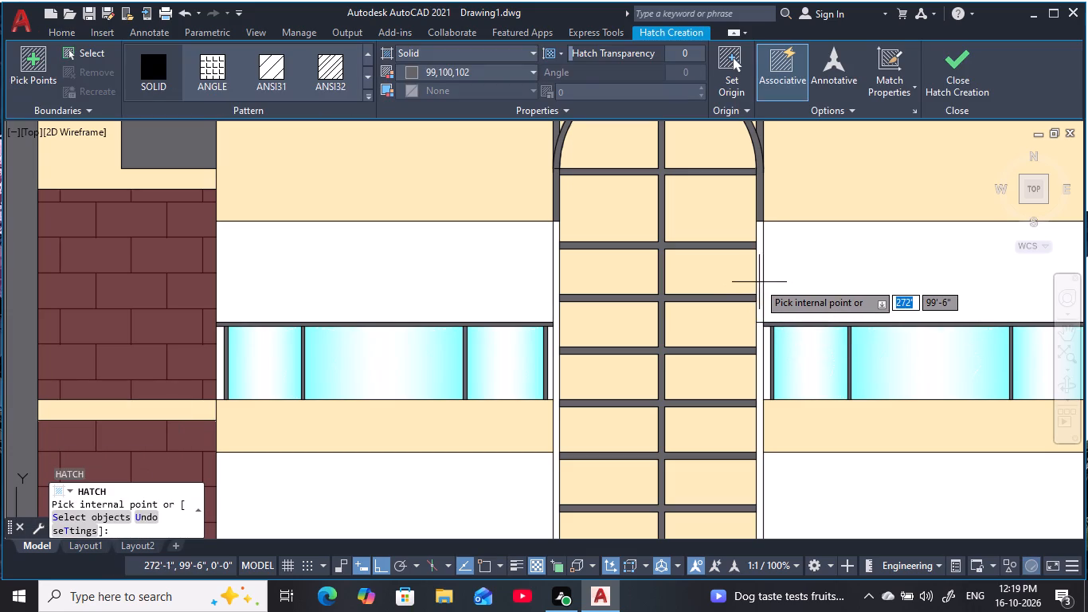
pyautogui.click(758, 282)
pyautogui.moveTo(816, 288); pyautogui.dragTo(808, 214, button='middle')
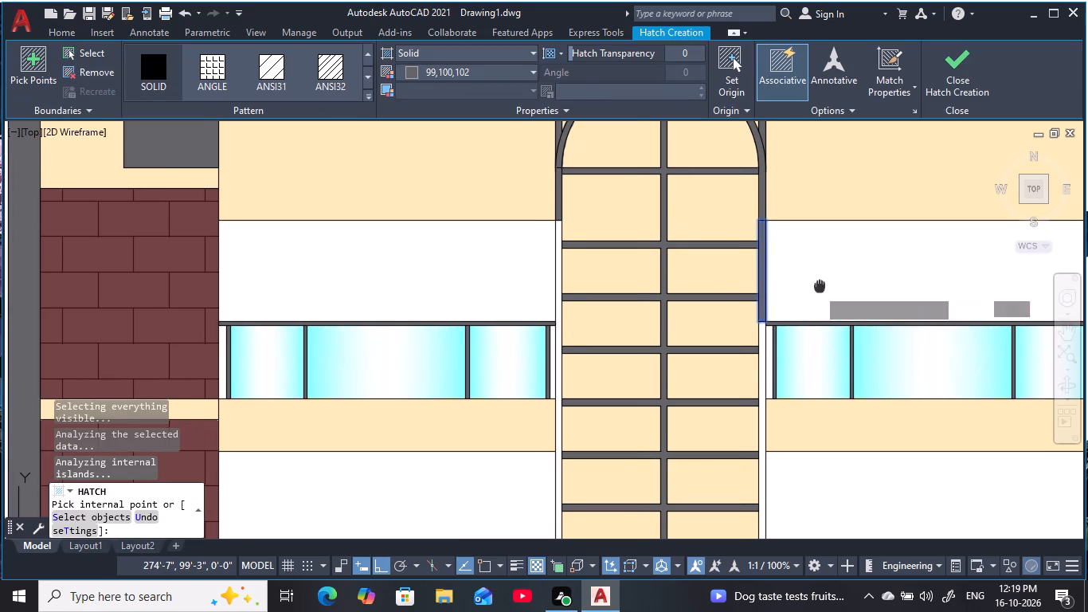
pyautogui.press('Escape')
pyautogui.press('Escape')
pyautogui.press('Escape')
pyautogui.press('Escape')
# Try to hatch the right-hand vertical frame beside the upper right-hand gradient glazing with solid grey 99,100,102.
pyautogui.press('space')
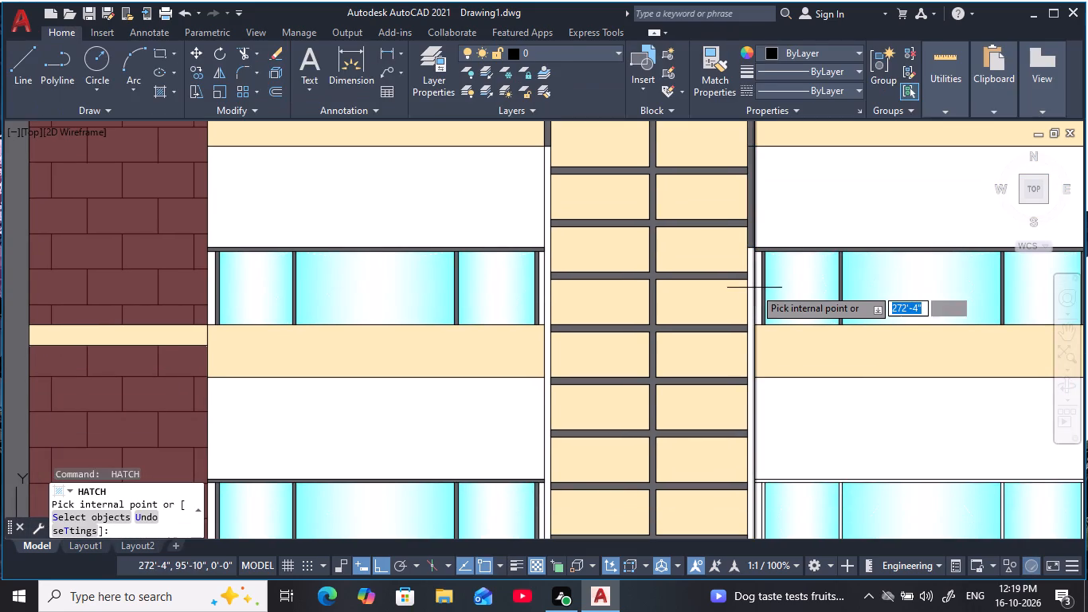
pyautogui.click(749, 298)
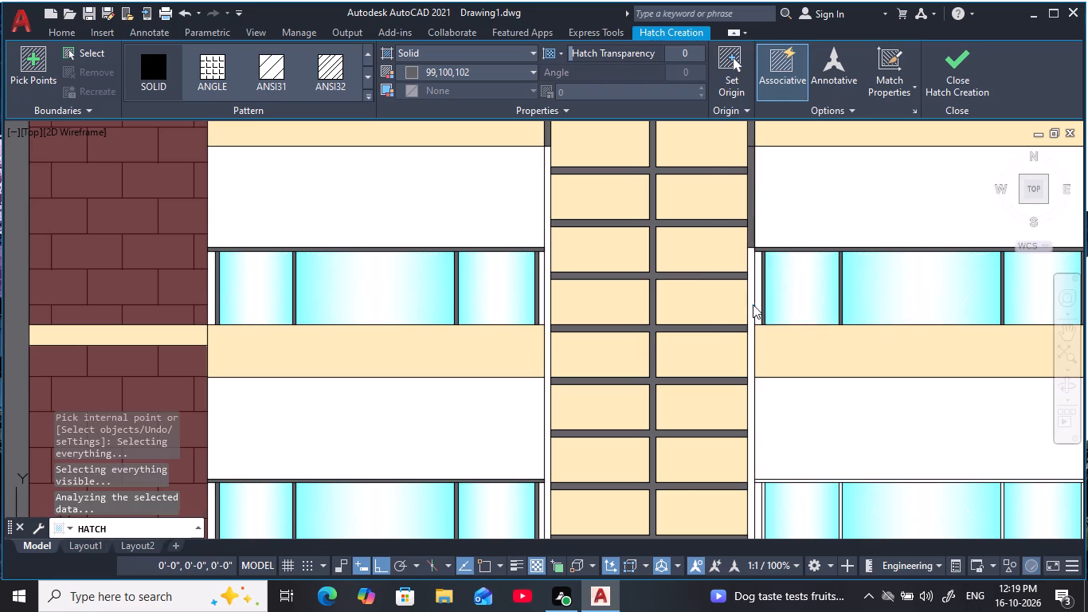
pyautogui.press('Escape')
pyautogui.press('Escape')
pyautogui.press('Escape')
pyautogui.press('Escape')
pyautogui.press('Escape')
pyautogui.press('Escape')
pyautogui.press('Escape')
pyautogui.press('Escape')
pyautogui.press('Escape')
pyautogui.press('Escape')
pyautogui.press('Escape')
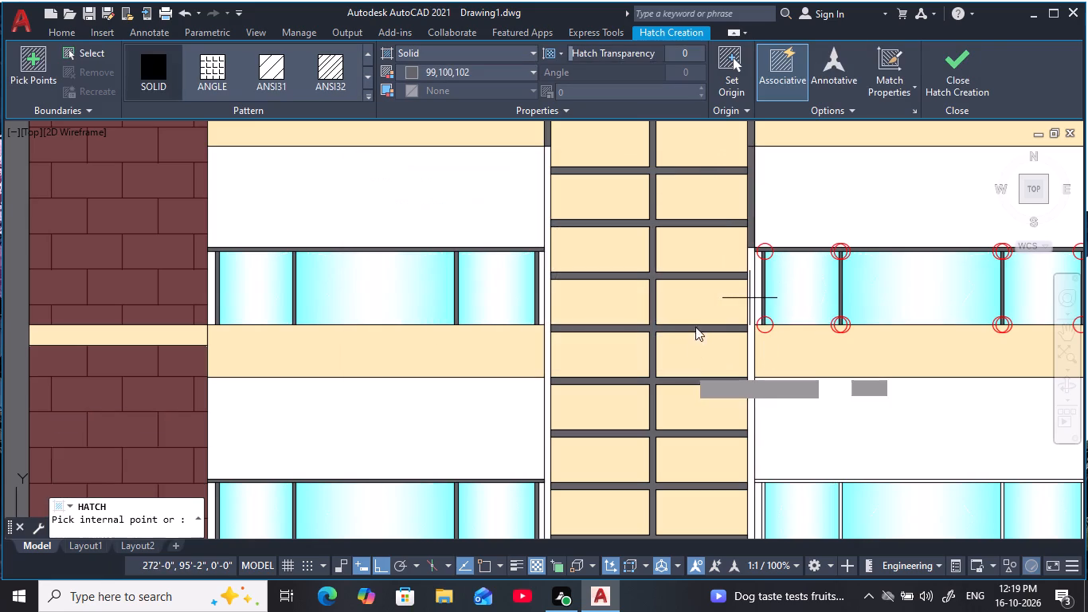
# Extend the sill line beneath the upper right-hand gradient glazing across the central window's right-hand vertical frame.
pyautogui.moveTo(810, 309); pyautogui.dragTo(784, 290, button='middle')
pyautogui.scroll(1, 786, 293)
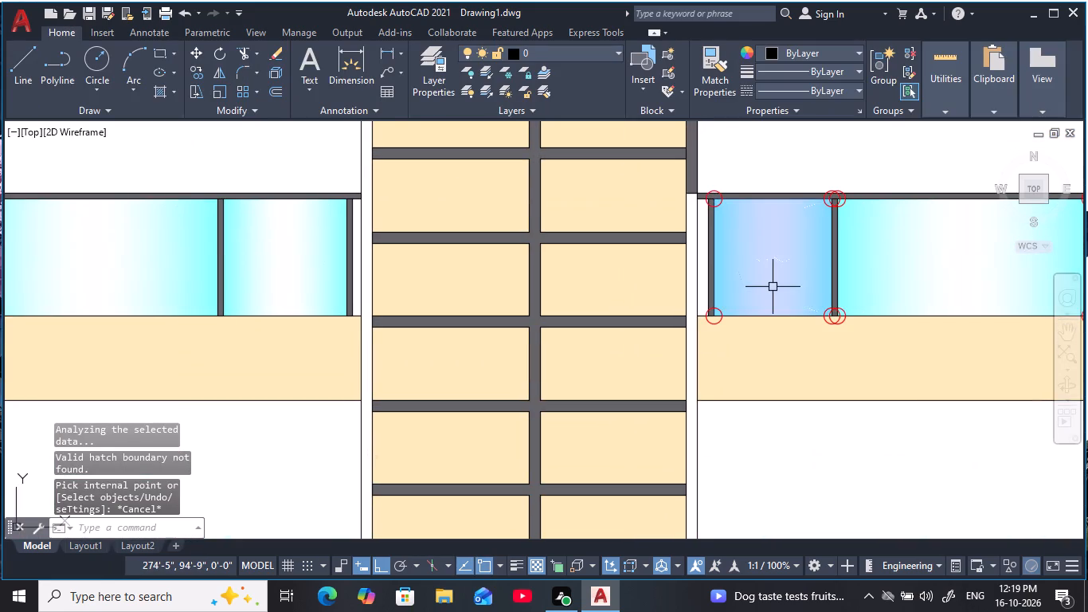
pyautogui.moveTo(777, 296); pyautogui.dragTo(792, 316, button='middle')
pyautogui.scroll(1, 781, 302)
pyautogui.press('Escape')
pyautogui.press('Escape')
pyautogui.press('Escape')
pyautogui.press('Escape')
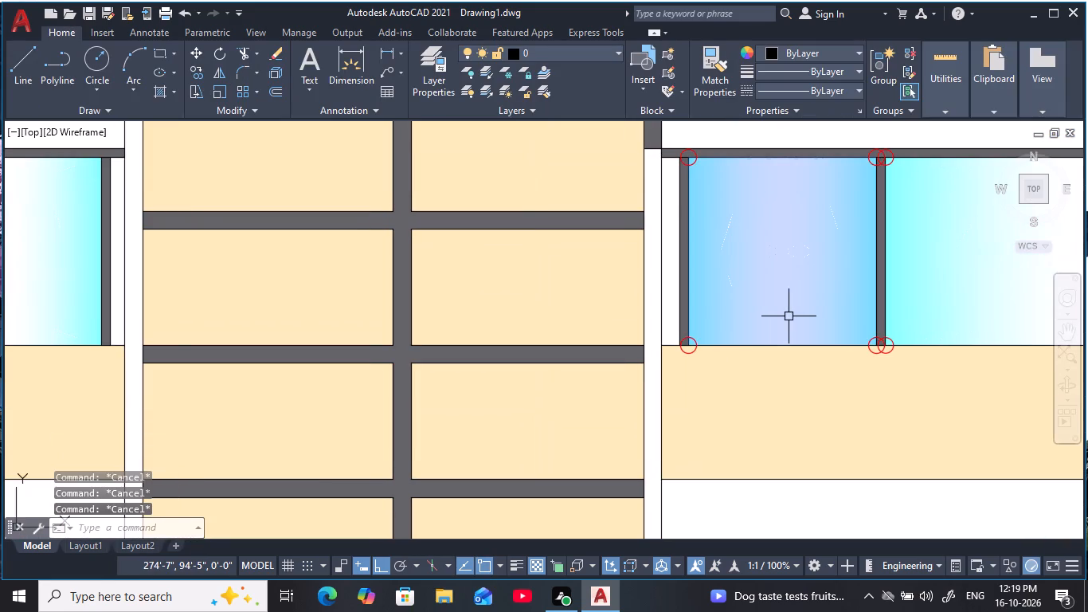
pyautogui.press('e')
pyautogui.write('X')
pyautogui.press('space')
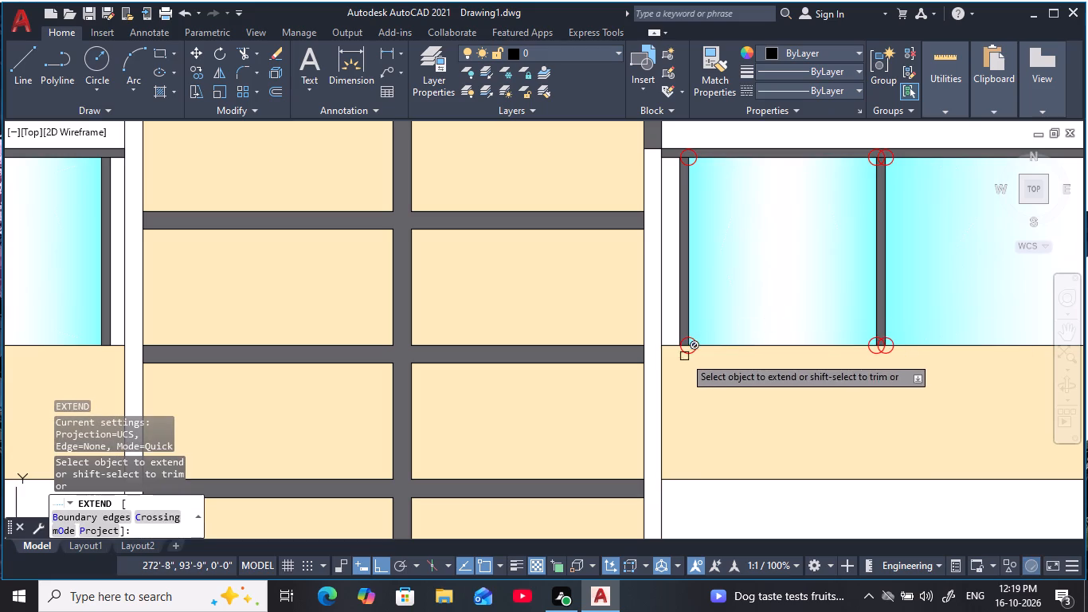
pyautogui.click(675, 347)
pyautogui.press('Escape')
pyautogui.press('Escape')
pyautogui.press('Escape')
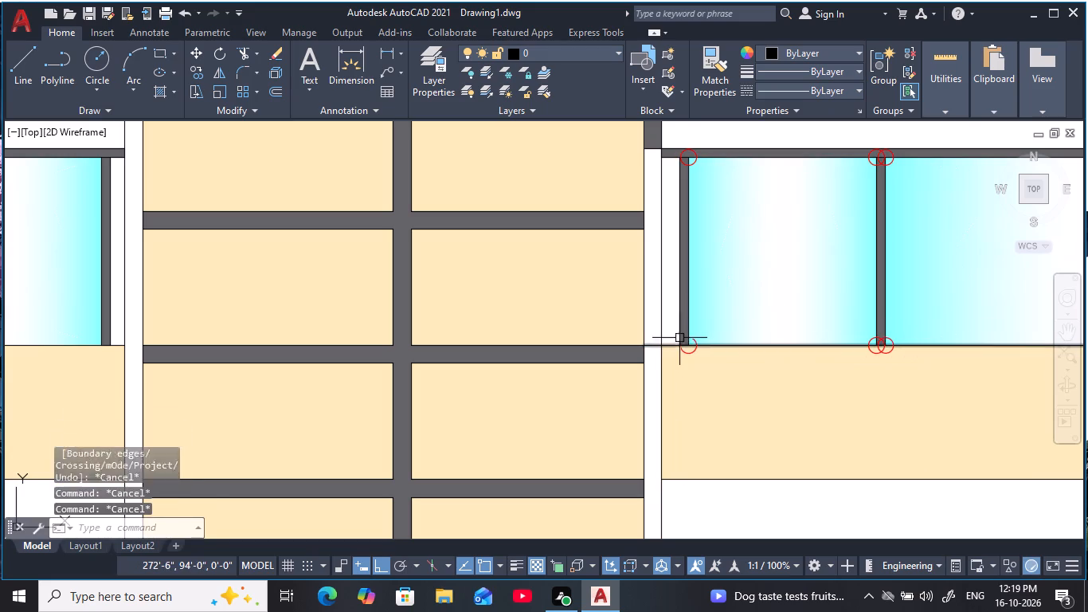
pyautogui.press('Escape')
pyautogui.press('Escape')
pyautogui.press('Escape')
pyautogui.press('Escape')
pyautogui.press('Escape')
pyautogui.press('Escape')
# Hatch the right-hand vertical frame beside the gradient glazing, from head rail to sill line, with solid grey 99,100,102.
pyautogui.write('H')
pyautogui.press('space')
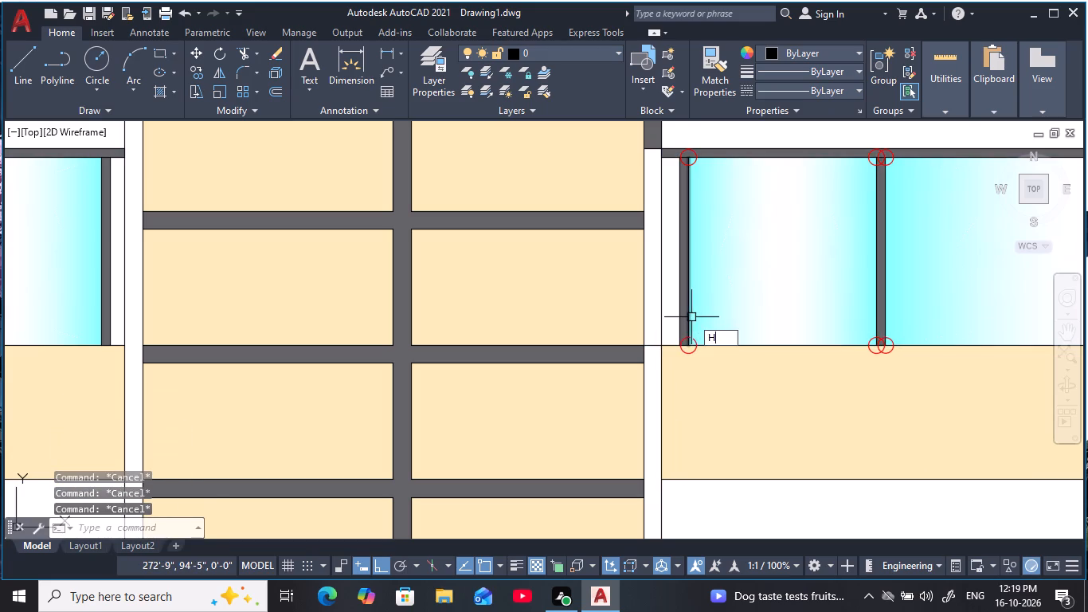
pyautogui.click(650, 323)
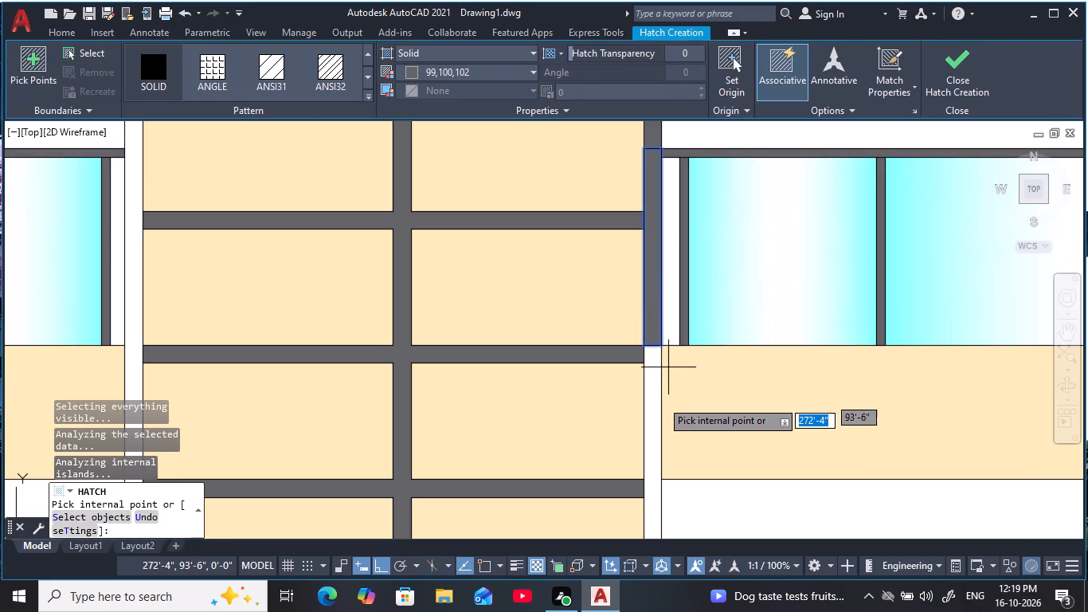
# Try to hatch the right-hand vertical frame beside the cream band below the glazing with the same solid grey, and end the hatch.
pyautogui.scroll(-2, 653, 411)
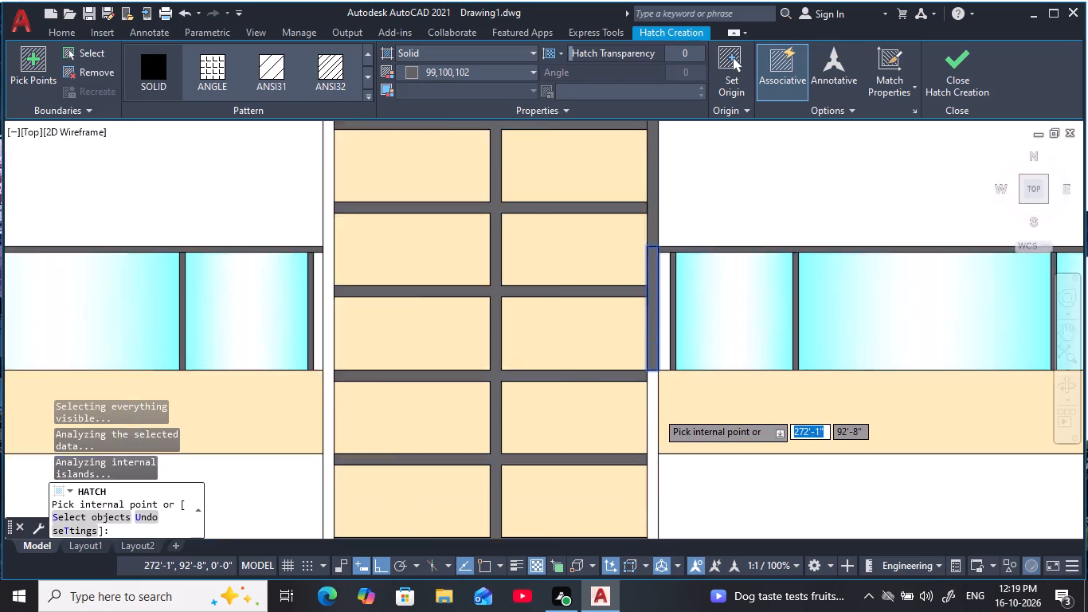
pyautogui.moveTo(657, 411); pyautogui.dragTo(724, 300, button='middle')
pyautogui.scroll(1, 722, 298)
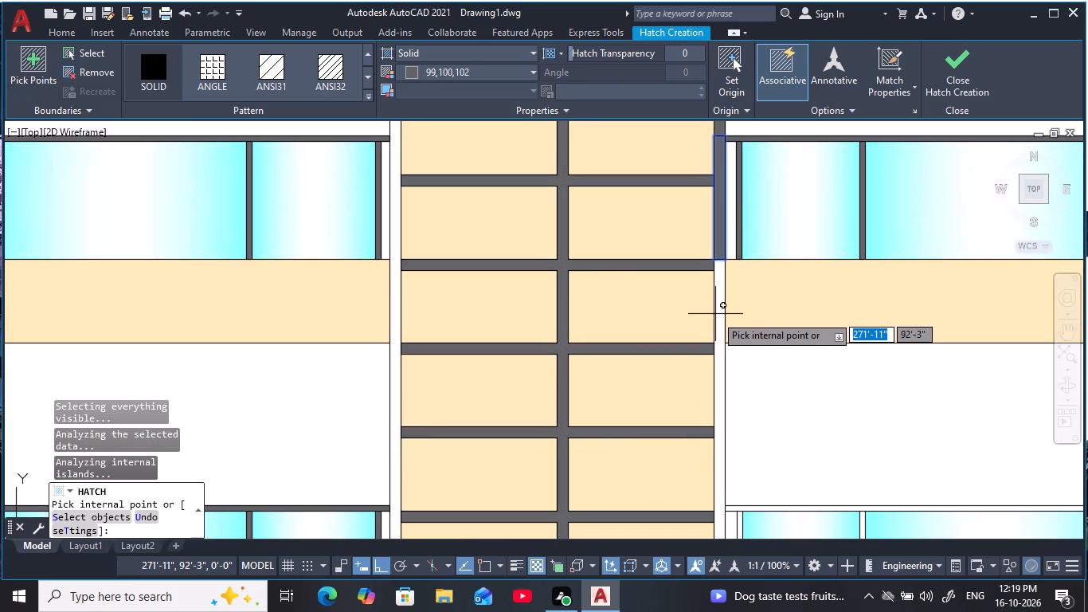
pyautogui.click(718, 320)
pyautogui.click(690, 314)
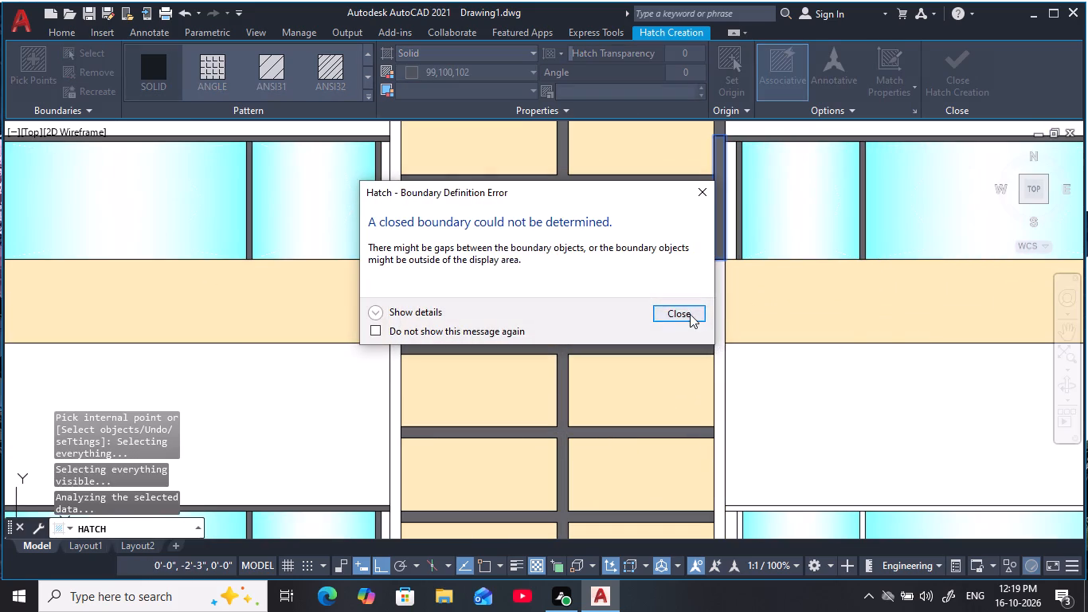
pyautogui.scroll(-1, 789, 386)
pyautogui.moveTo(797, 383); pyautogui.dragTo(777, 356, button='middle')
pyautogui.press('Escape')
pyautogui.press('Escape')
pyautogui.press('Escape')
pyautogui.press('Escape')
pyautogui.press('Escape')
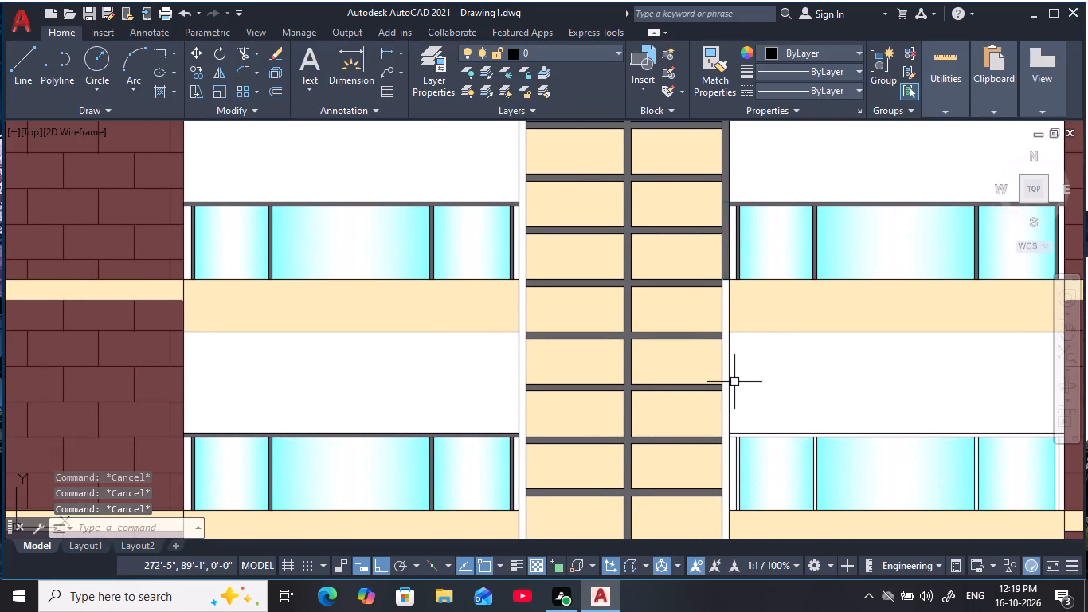
# Extend the top line of the head rail above the right-hand glazing with white frames across the central window's right-hand vertical frame.
pyautogui.write('EX')
pyautogui.press('space')
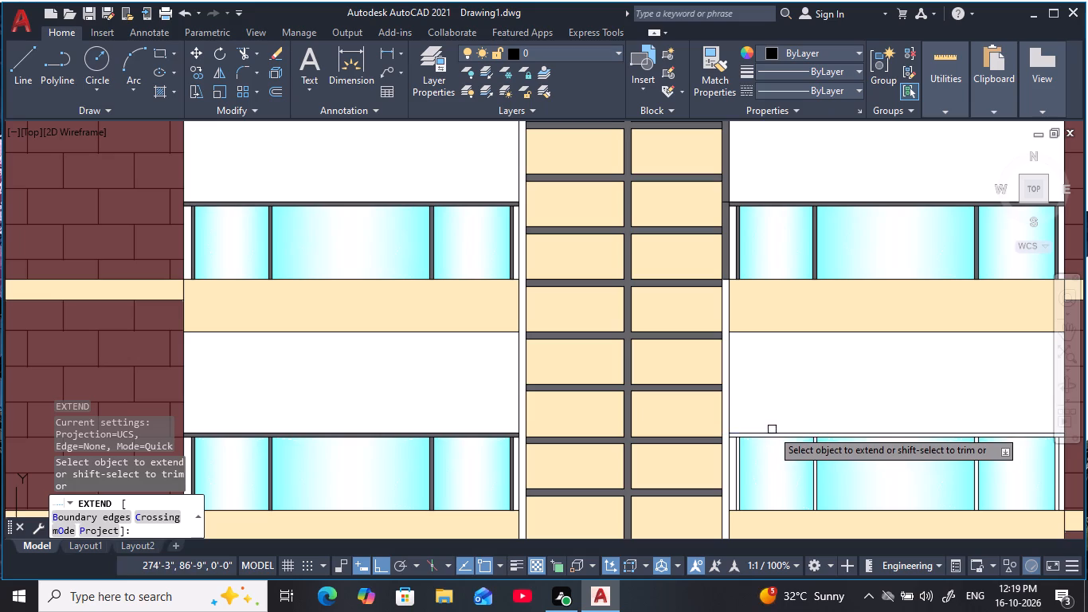
pyautogui.click(772, 433)
pyautogui.press('Escape')
pyautogui.press('Escape')
pyautogui.press('Escape')
pyautogui.press('Escape')
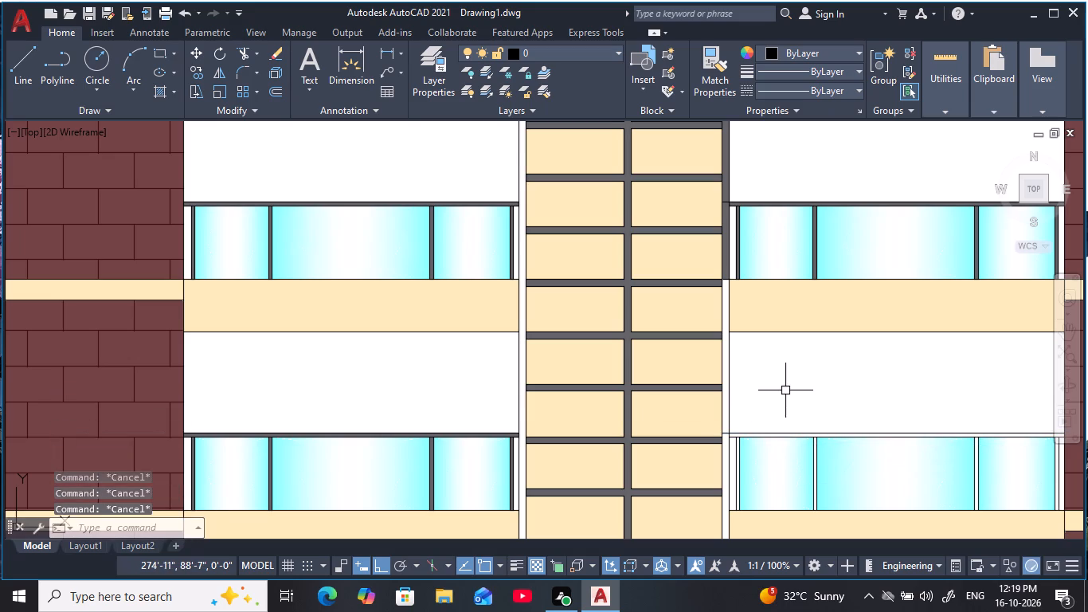
pyautogui.press('Escape')
pyautogui.press('Escape')
pyautogui.press('Escape')
# Hatch the right-hand vertical frame from the upper sill line down to the extended head rail line with solid grey 99,100,102.
pyautogui.press('h')
pyautogui.press('space')
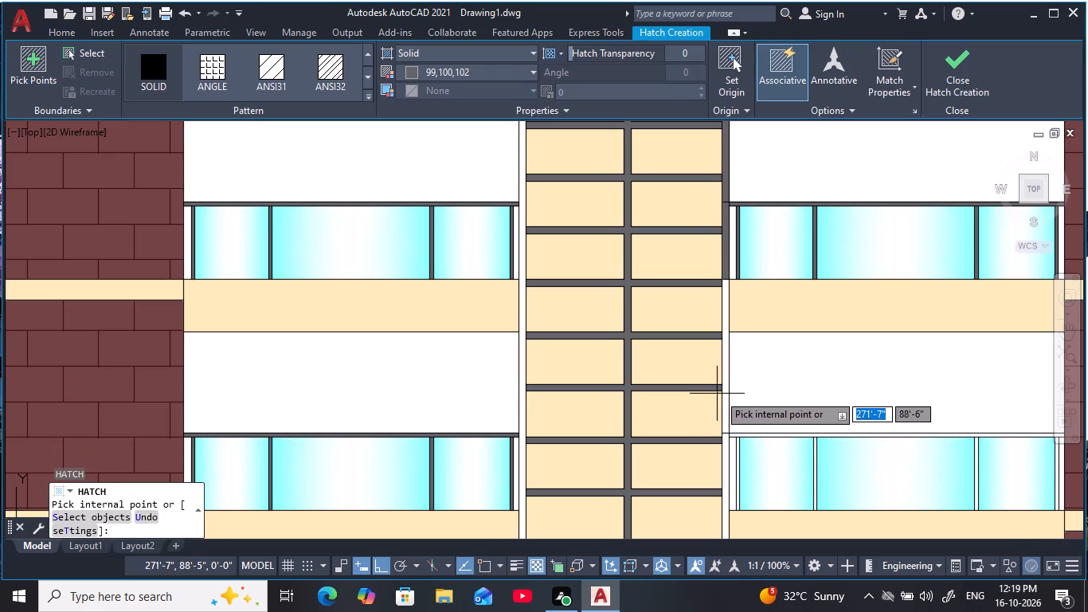
pyautogui.click(725, 391)
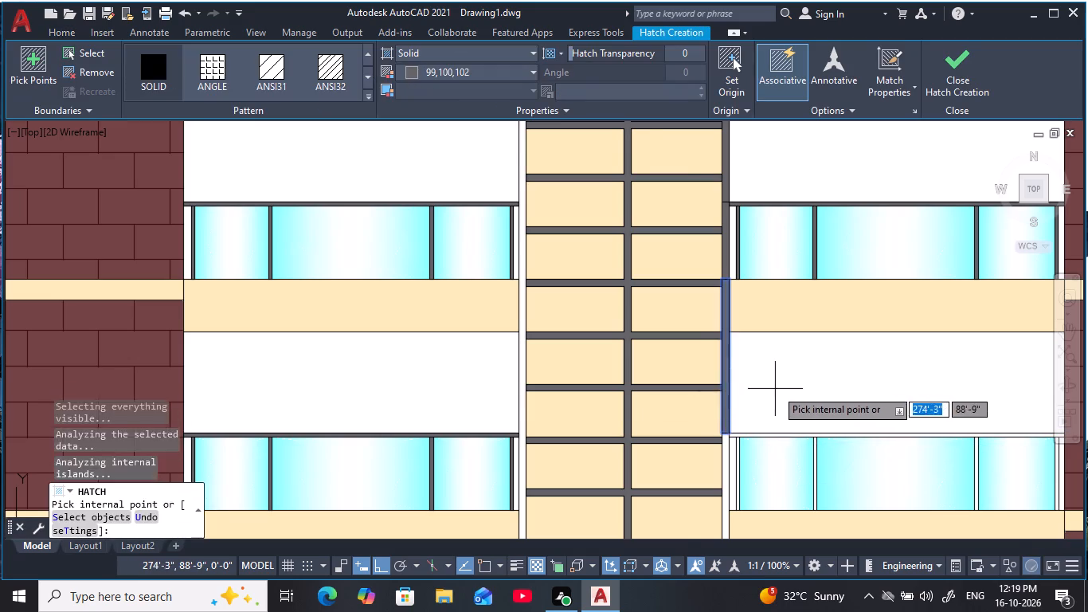
pyautogui.scroll(-1, 777, 389)
pyautogui.moveTo(784, 389); pyautogui.dragTo(771, 371, button='middle')
pyautogui.press('Escape')
pyautogui.press('Escape')
pyautogui.press('Escape')
# Extend the bottom edge of the cream band under the white-framed right-hand glazing across the right-hand vertical frame.
pyautogui.moveTo(779, 374); pyautogui.dragTo(789, 276, button='middle')
pyautogui.scroll(1, 767, 332)
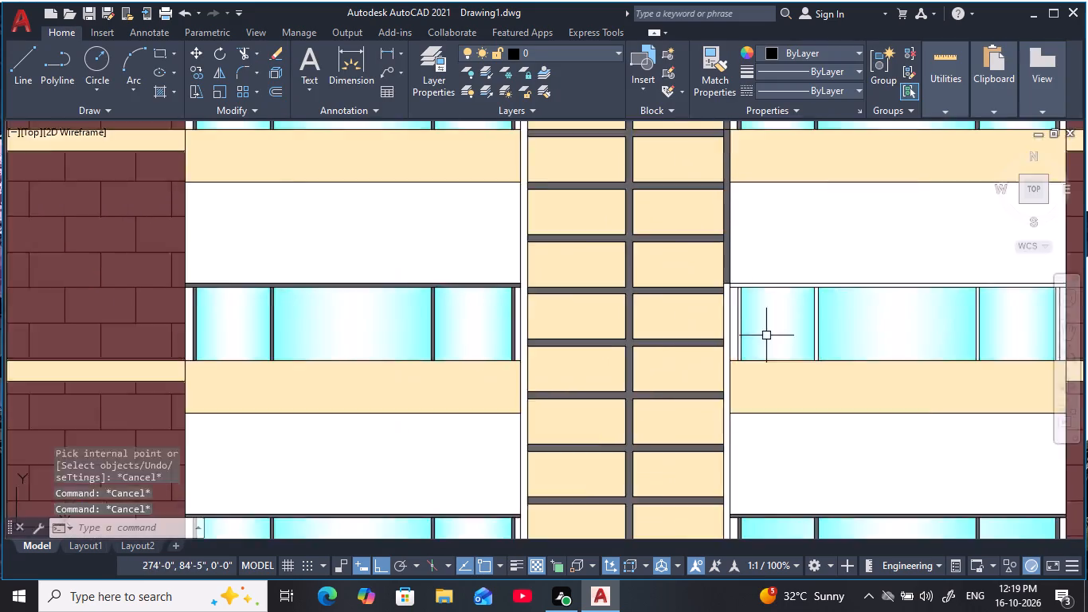
pyautogui.scroll(1, 766, 336)
pyautogui.moveTo(767, 333); pyautogui.dragTo(793, 265, button='middle')
pyautogui.press('Escape')
pyautogui.press('Escape')
pyautogui.press('Escape')
pyautogui.moveTo(795, 425); pyautogui.dragTo(810, 359, button='middle')
pyautogui.press('Escape')
pyautogui.write('EX')
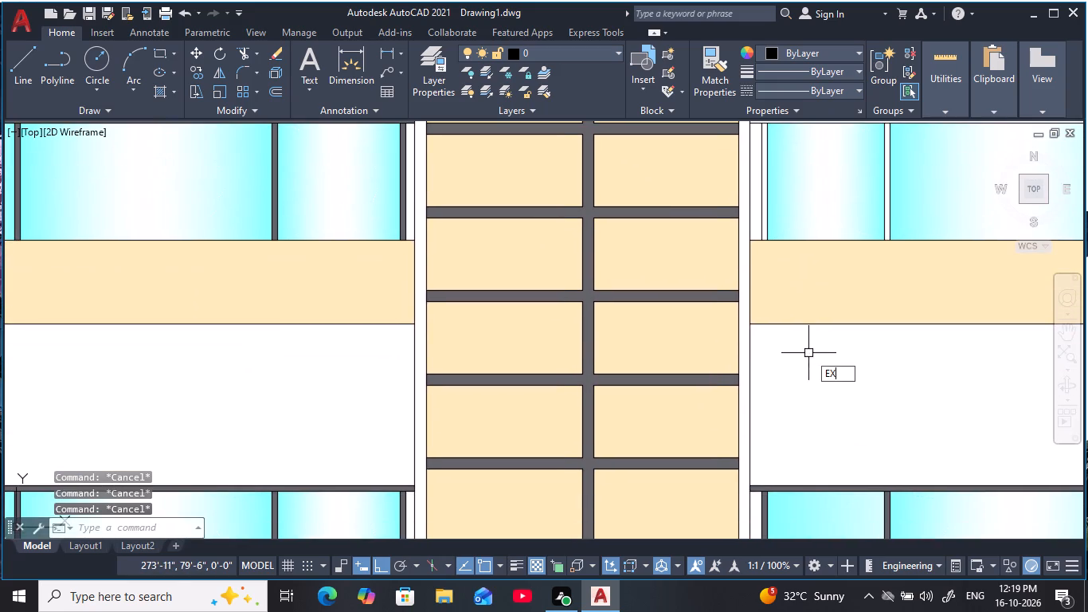
pyautogui.press('space')
pyautogui.click(777, 324)
pyautogui.press('Escape')
pyautogui.press('Escape')
pyautogui.press('Escape')
pyautogui.press('Escape')
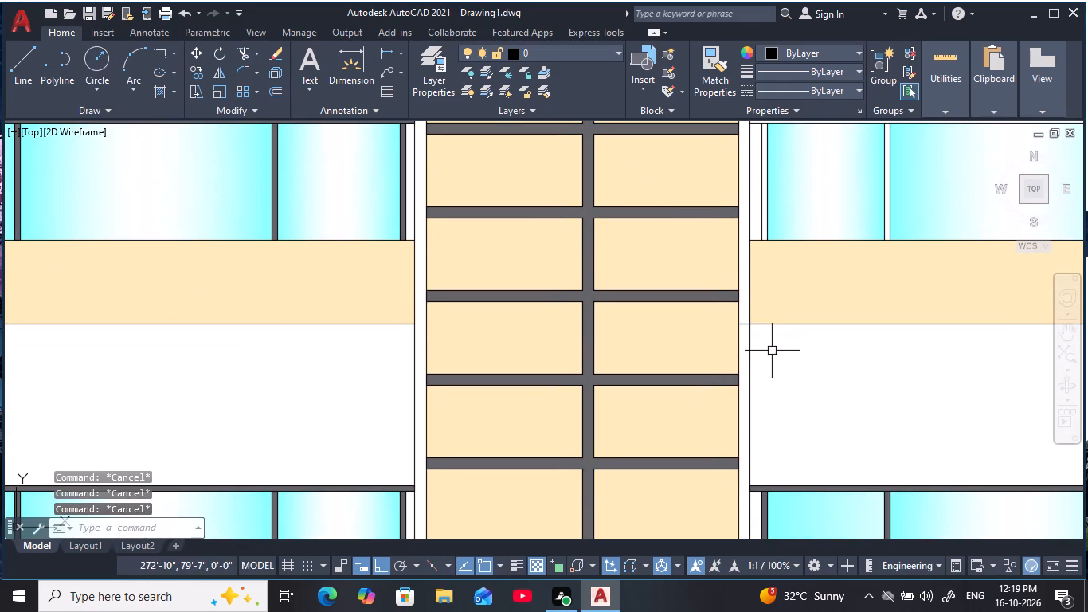
# Hatch the right-hand vertical frame beside the white-framed glazing and its cream band with solid grey 99,100,102.
pyautogui.write('H')
pyautogui.press('space')
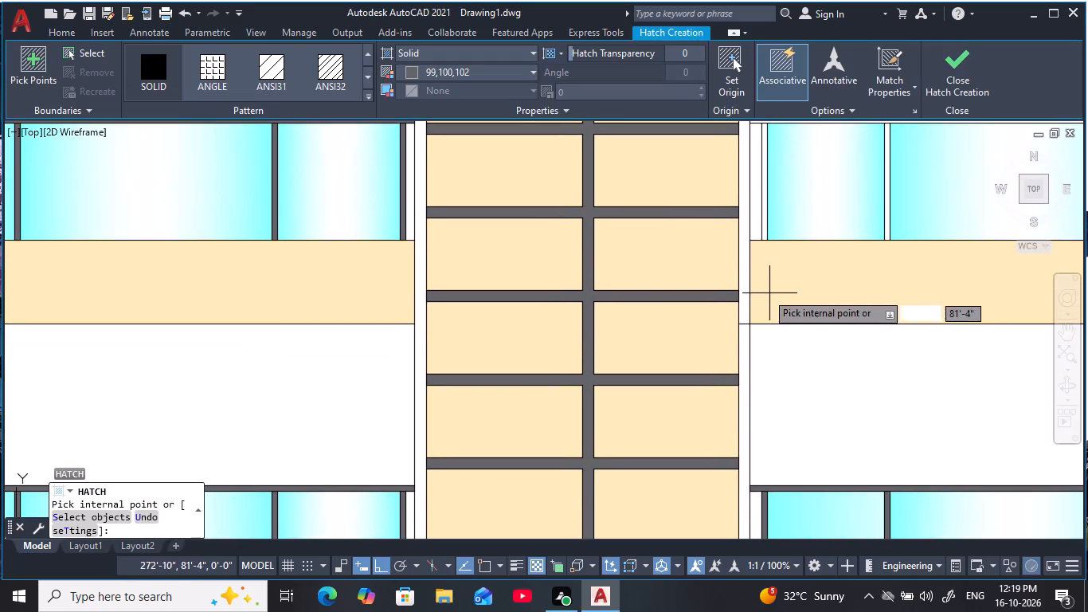
pyautogui.click(743, 273)
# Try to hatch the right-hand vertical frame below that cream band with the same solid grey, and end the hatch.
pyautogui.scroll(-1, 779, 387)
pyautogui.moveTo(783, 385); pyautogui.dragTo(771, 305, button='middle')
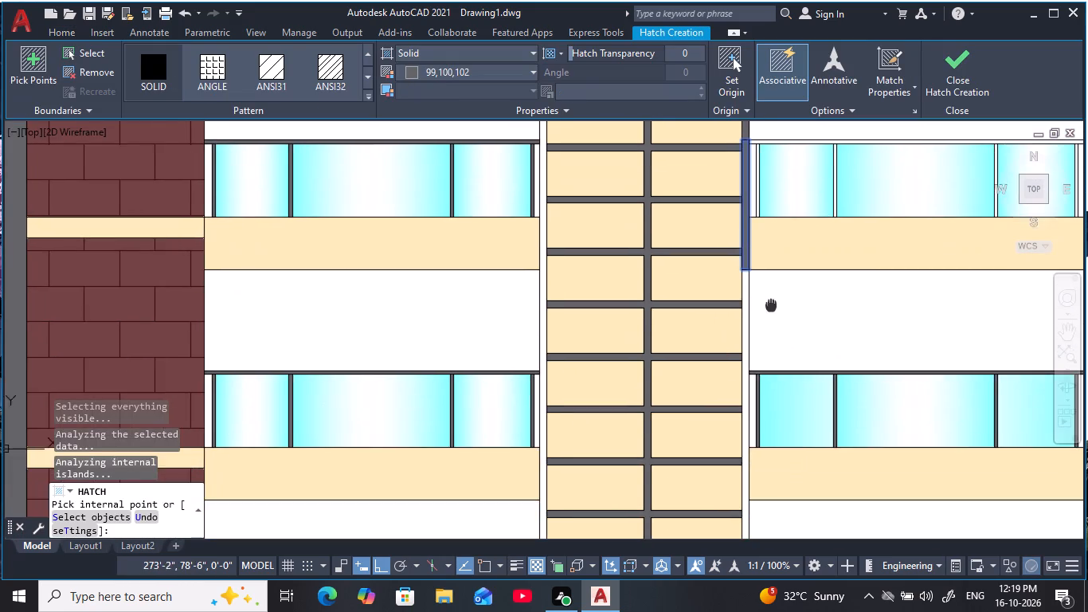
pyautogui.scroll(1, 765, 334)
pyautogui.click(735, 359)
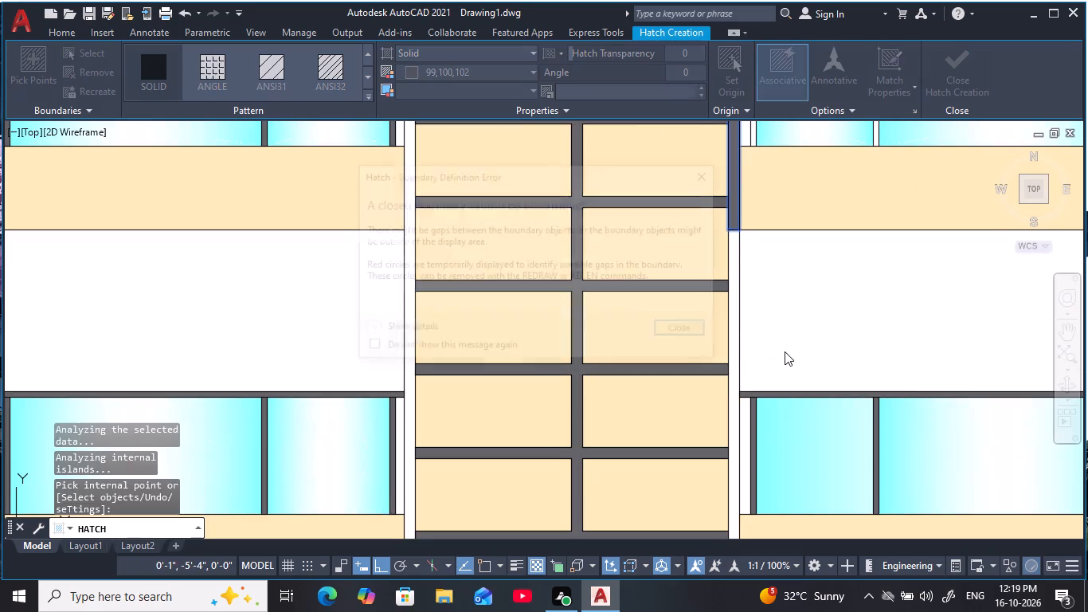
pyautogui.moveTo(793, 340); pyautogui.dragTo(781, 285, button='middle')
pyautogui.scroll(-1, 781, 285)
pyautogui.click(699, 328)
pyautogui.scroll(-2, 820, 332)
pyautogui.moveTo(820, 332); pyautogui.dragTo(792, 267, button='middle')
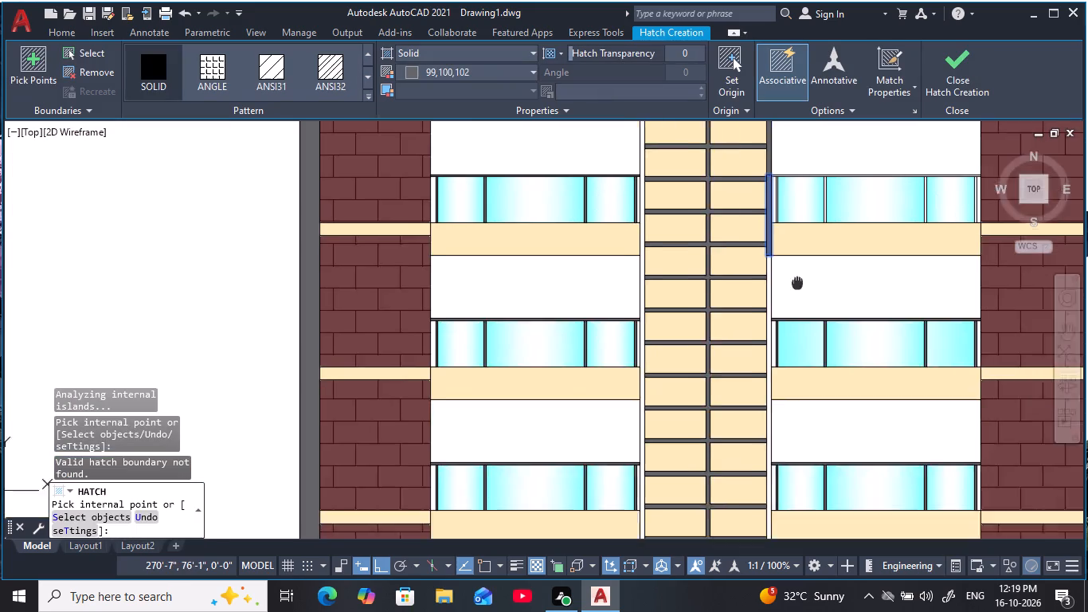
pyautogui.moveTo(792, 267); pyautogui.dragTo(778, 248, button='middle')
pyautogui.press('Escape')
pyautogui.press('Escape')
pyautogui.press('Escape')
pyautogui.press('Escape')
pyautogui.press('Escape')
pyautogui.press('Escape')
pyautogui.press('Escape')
# Extend the bottom edge of the next lower right-hand cream band across the central window's right-hand vertical frame.
pyautogui.write('EX')
pyautogui.press('space')
pyautogui.scroll(2, 777, 332)
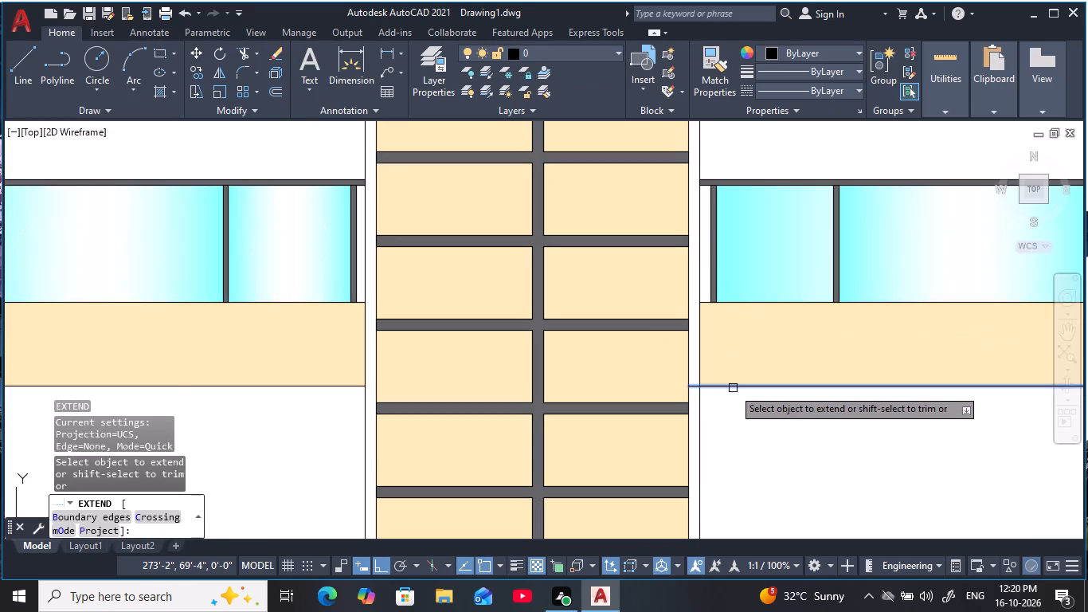
pyautogui.click(733, 388)
pyautogui.press('Escape')
pyautogui.press('Escape')
pyautogui.press('Escape')
pyautogui.press('Escape')
# Hatch the right-hand vertical frame between the two extended cream band bottom edges with solid grey 99,100,102.
pyautogui.write('H')
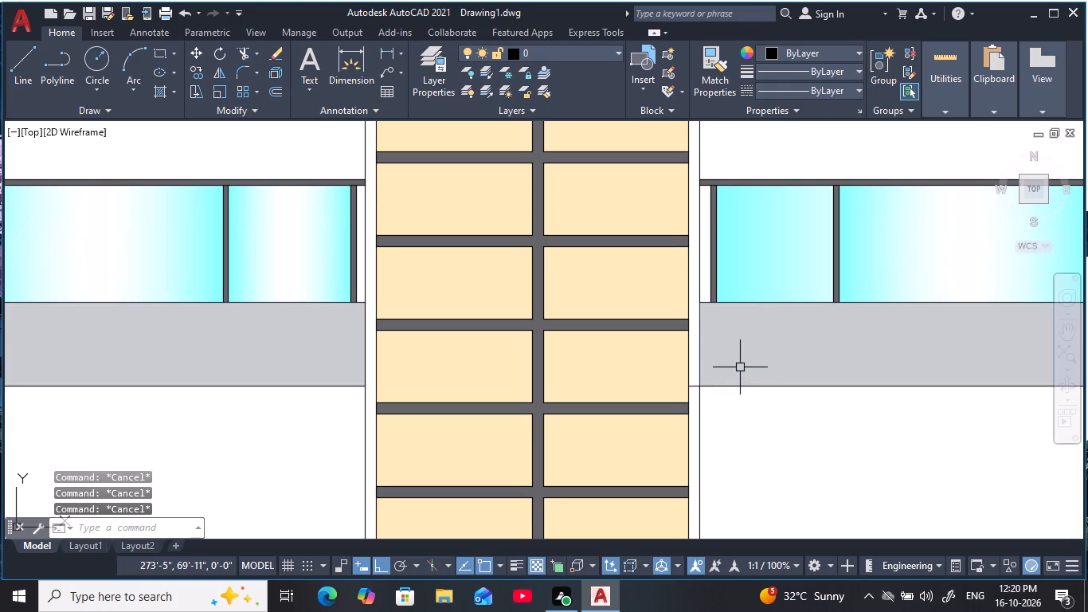
pyautogui.press('space')
pyautogui.click(695, 320)
pyautogui.scroll(-2, 741, 418)
pyautogui.moveTo(746, 418); pyautogui.dragTo(746, 412, button='middle')
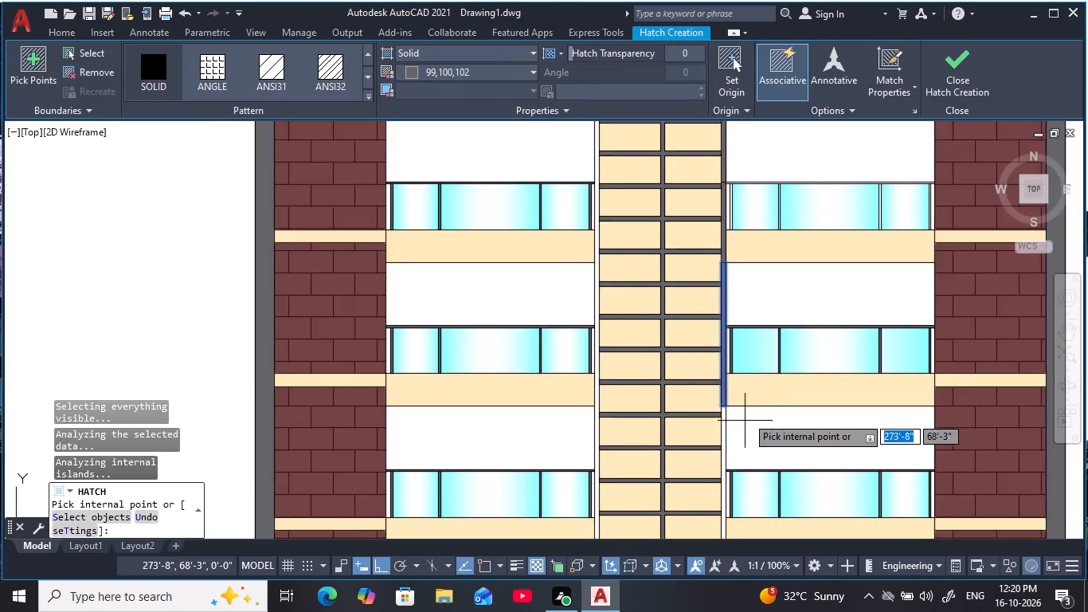
pyautogui.moveTo(746, 412); pyautogui.dragTo(710, 342, button='middle')
pyautogui.press('Escape')
pyautogui.press('Escape')
pyautogui.press('Escape')
pyautogui.press('Escape')
# Extend the bottom edge of the lowest right-hand cream band across the central window's right-hand vertical frame.
pyautogui.moveTo(744, 380); pyautogui.dragTo(742, 339, button='middle')
pyautogui.press('Escape')
pyautogui.press('Escape')
pyautogui.press('Escape')
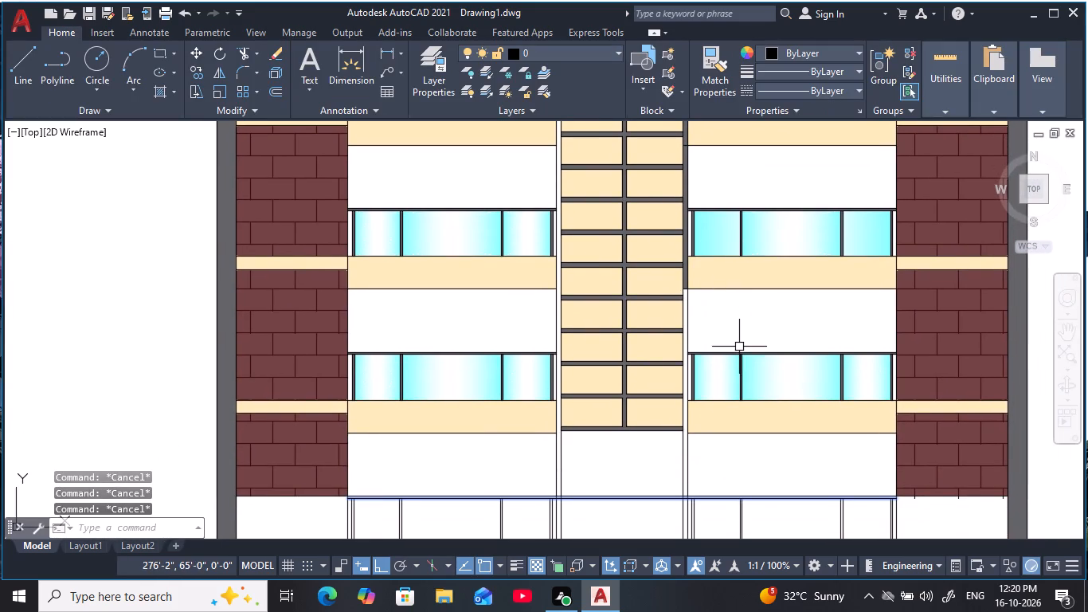
pyautogui.write('EX')
pyautogui.press('space')
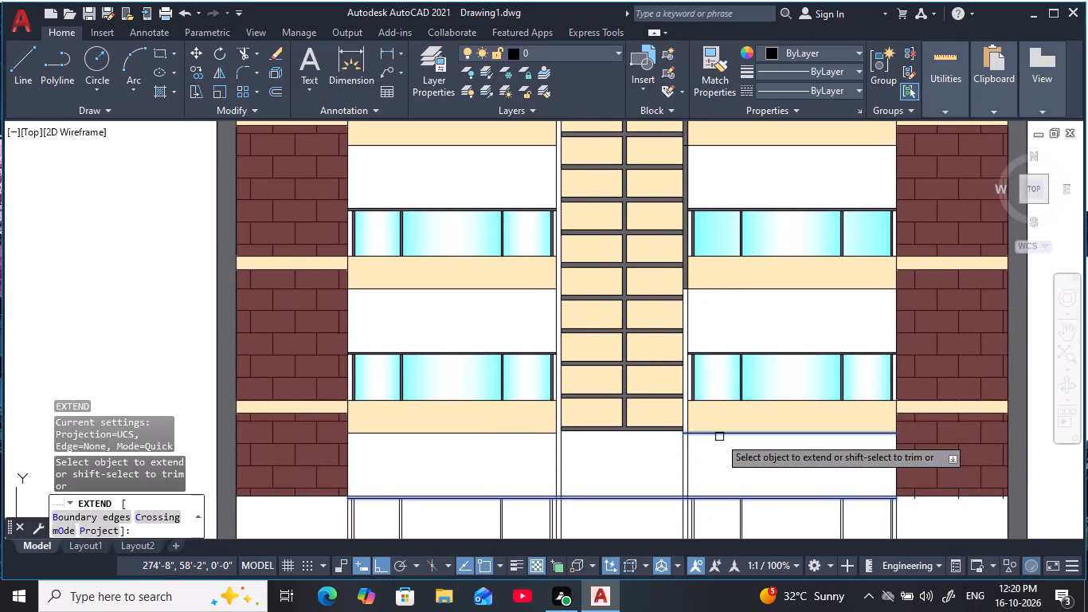
pyautogui.click(719, 437)
pyautogui.press('Escape')
pyautogui.press('Escape')
pyautogui.press('Escape')
pyautogui.press('Escape')
pyautogui.press('Escape')
pyautogui.press('Escape')
pyautogui.press('Escape')
# Hatch the right-hand vertical frame down to the lowest cream band's bottom edge with solid grey 99,100,102.
pyautogui.press('h')
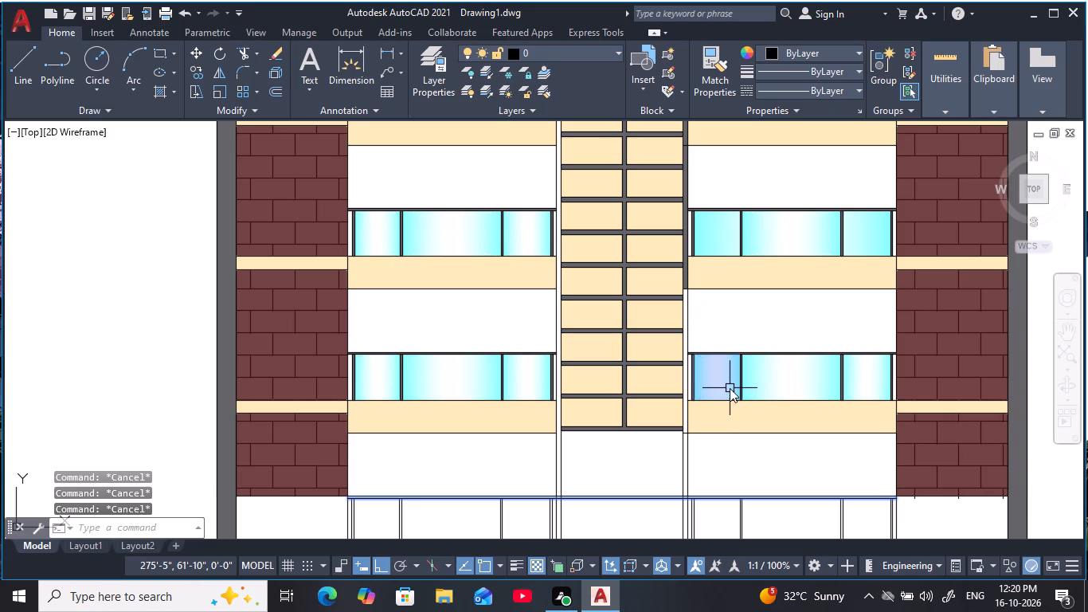
pyautogui.press('space')
pyautogui.scroll(1, 688, 358)
pyautogui.click(681, 352)
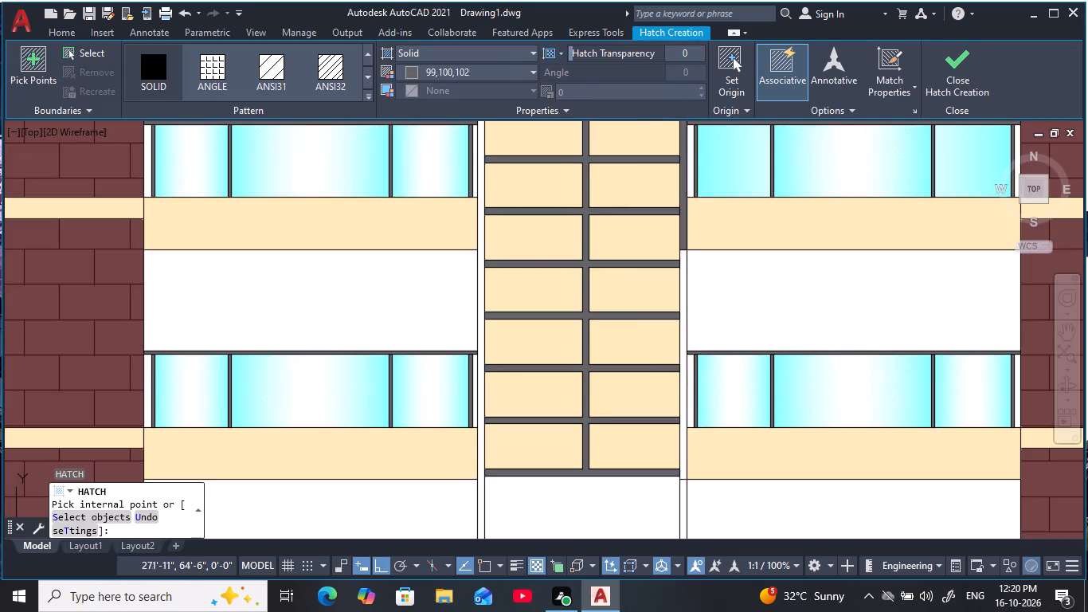
pyautogui.scroll(-1, 789, 290)
pyautogui.moveTo(790, 289); pyautogui.dragTo(754, 257, button='middle')
pyautogui.press('Escape')
pyautogui.press('Escape')
pyautogui.press('Escape')
# Hatch the right-hand vertical frame below the lowest cream band, above and below the ground-floor head rail, with solid grey 99,100,102.
pyautogui.moveTo(728, 415); pyautogui.dragTo(741, 363, button='middle')
pyautogui.press('Escape')
pyautogui.press('Escape')
pyautogui.write('H')
pyautogui.press('space')
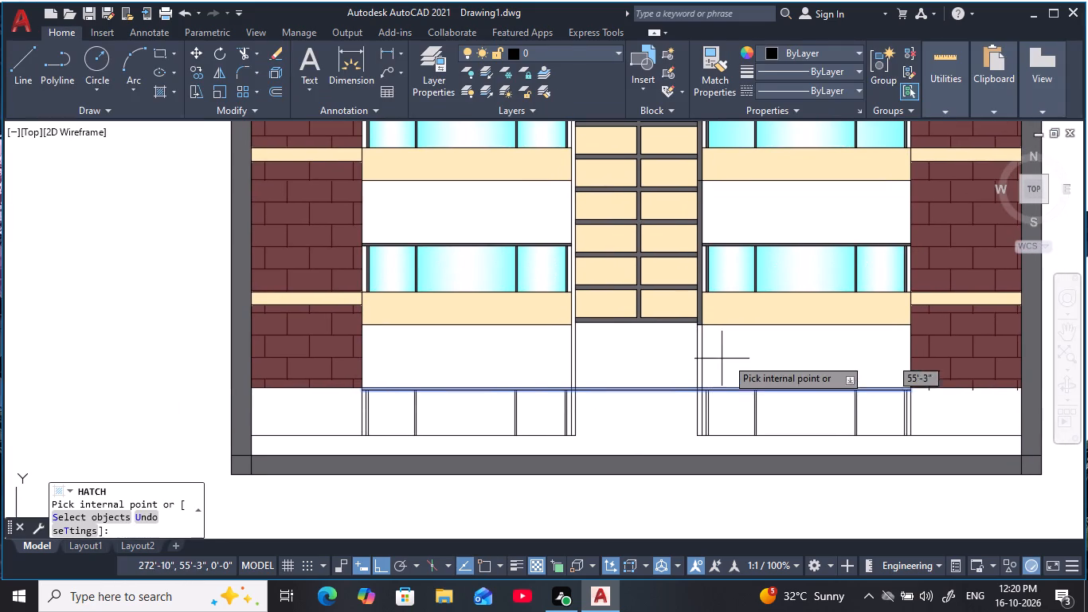
pyautogui.moveTo(734, 357); pyautogui.dragTo(727, 300, button='middle')
pyautogui.scroll(2, 700, 325)
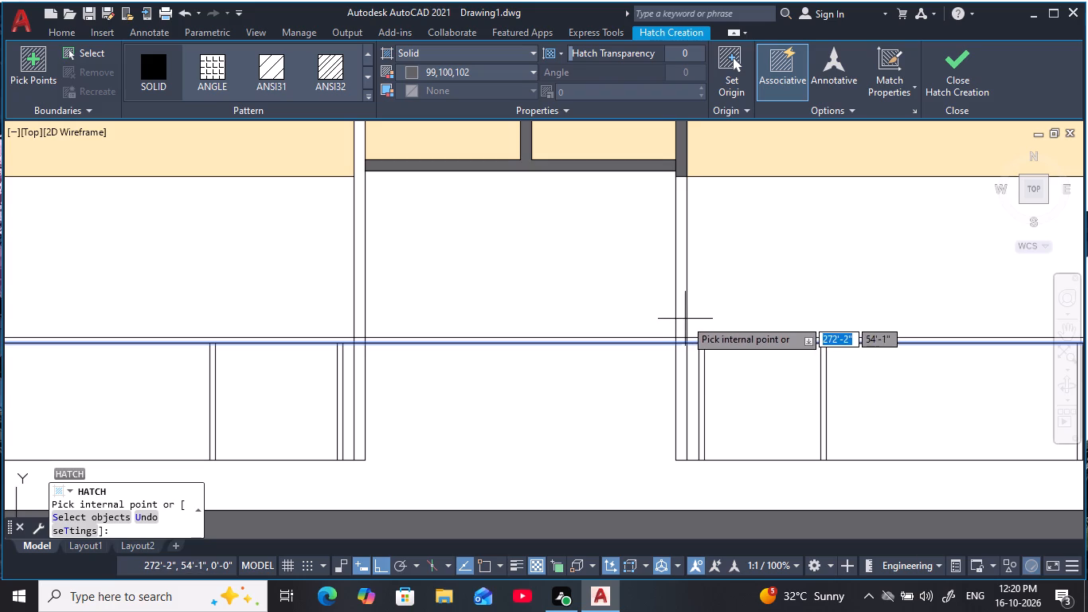
pyautogui.click(680, 315)
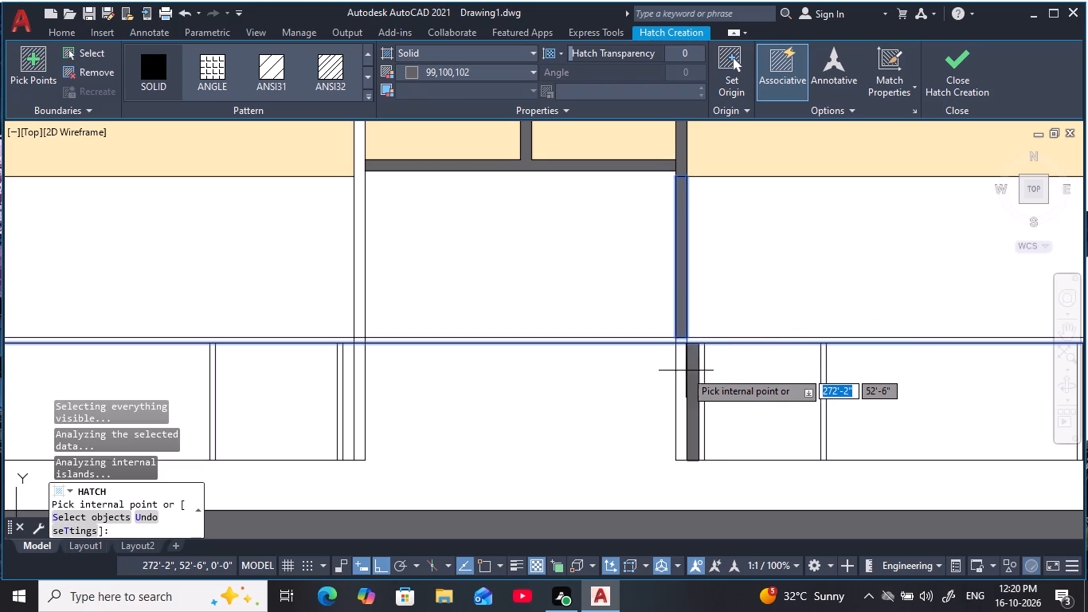
pyautogui.click(683, 370)
# Hatch the right-hand and central ground-floor head rail, its junction with the vertical frame, and the first two right-hand mullions solid grey 99,100,102.
pyautogui.scroll(1, 717, 345)
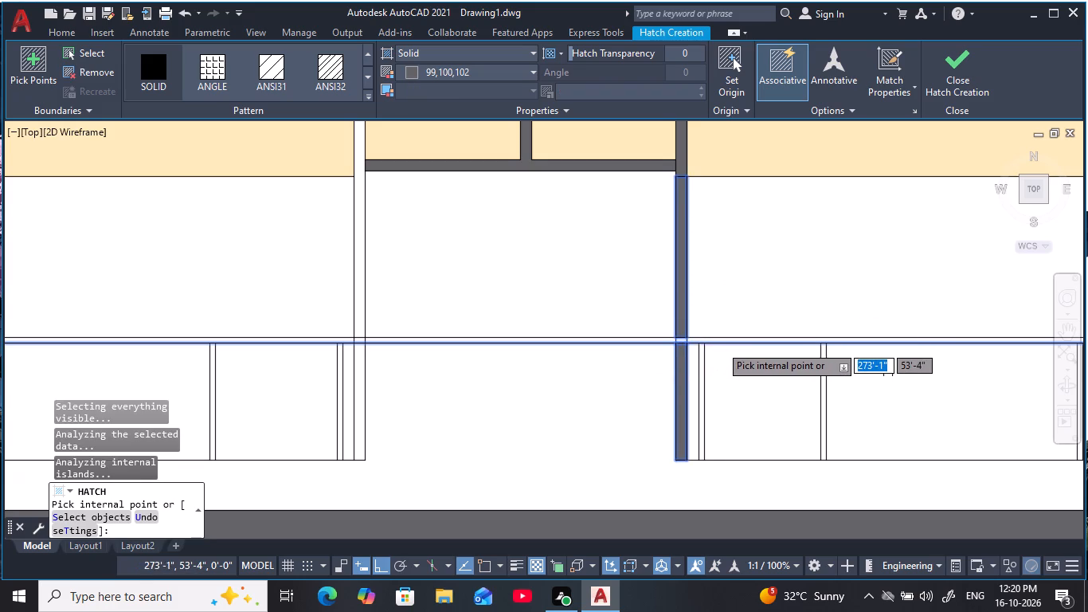
pyautogui.click(734, 339)
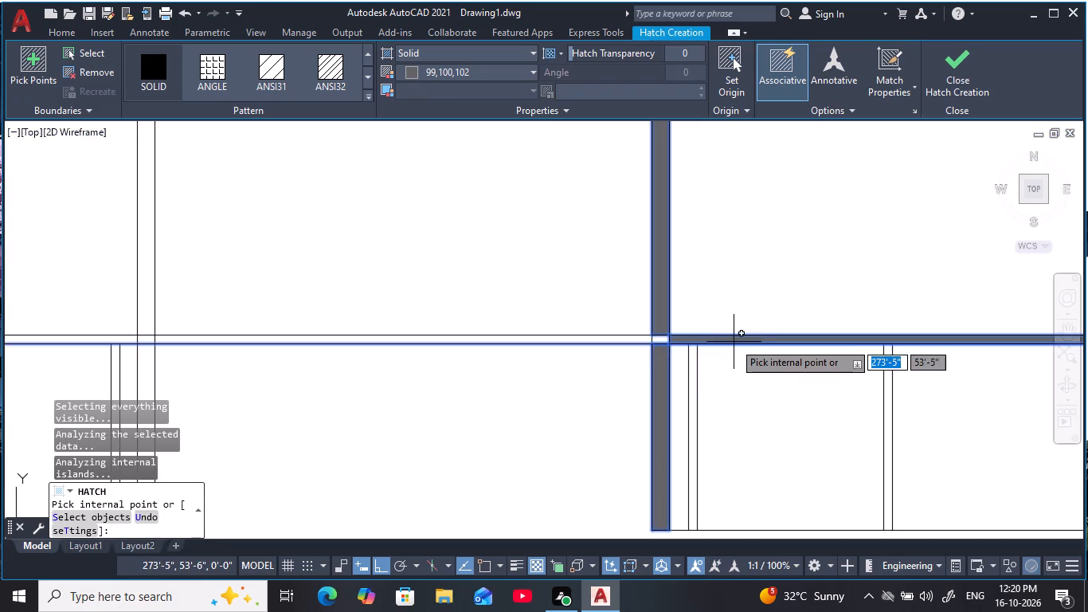
pyautogui.click(693, 373)
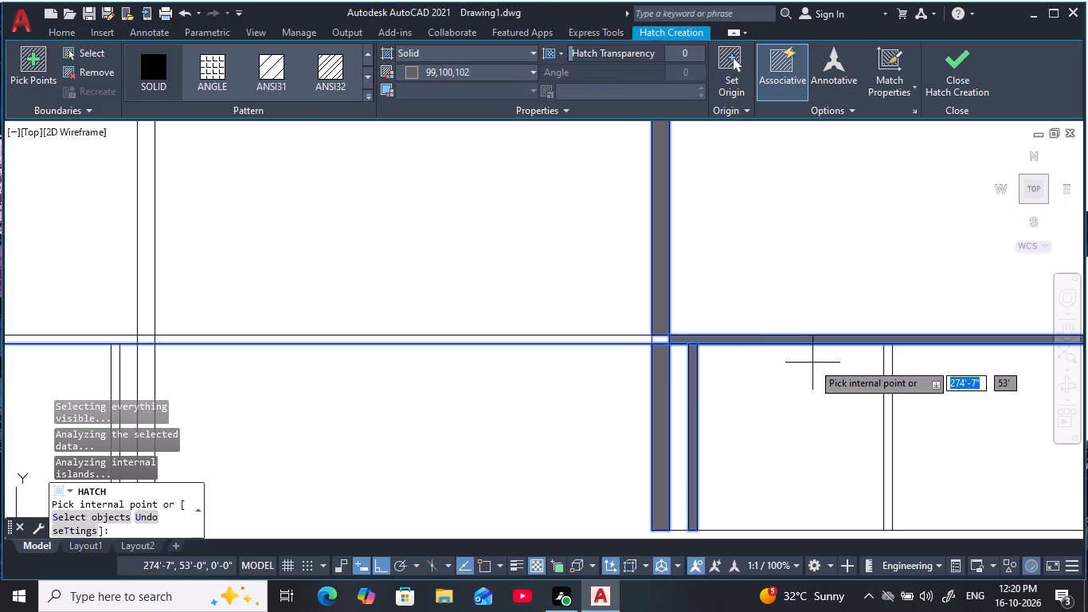
pyautogui.click(889, 389)
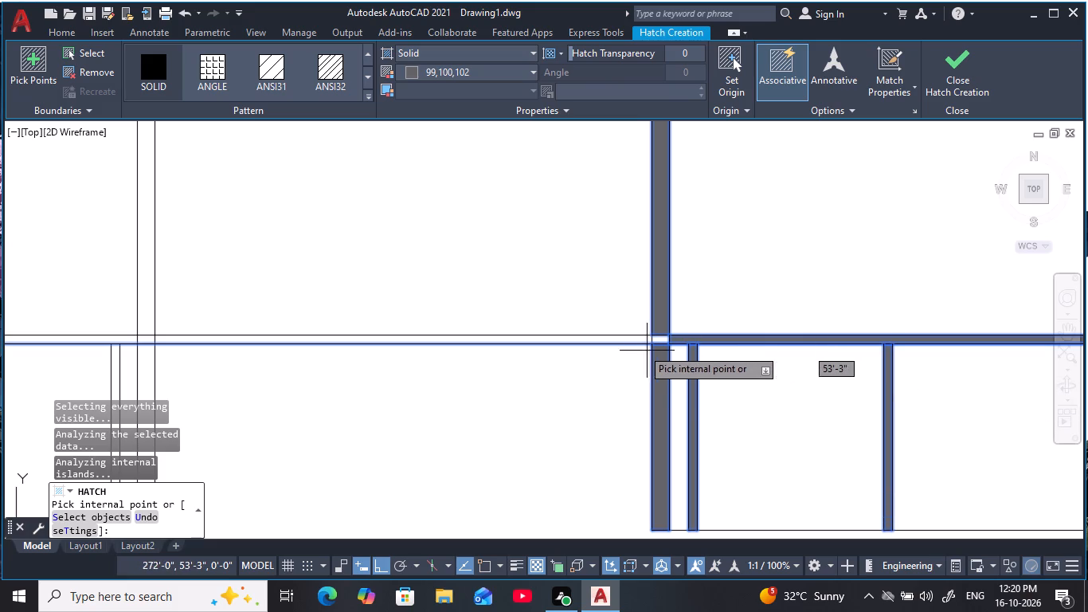
pyautogui.click(637, 338)
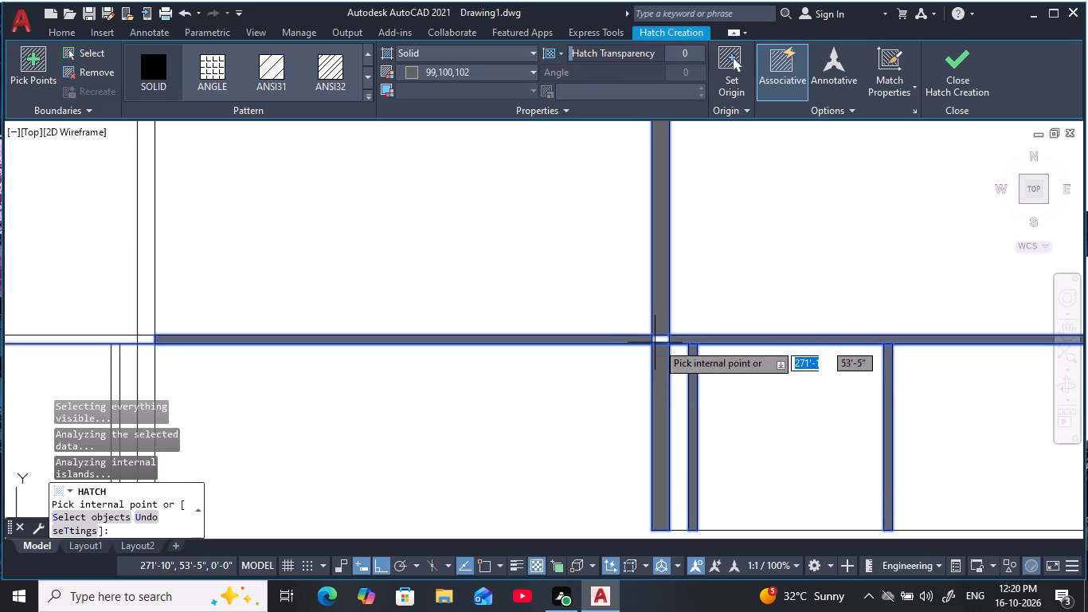
pyautogui.click(662, 341)
# Hatch the central window's left-hand vertical frame below the ground-floor head rail with solid grey 99,100,102.
pyautogui.scroll(-2, 527, 380)
pyautogui.moveTo(530, 390); pyautogui.dragTo(715, 365, button='middle')
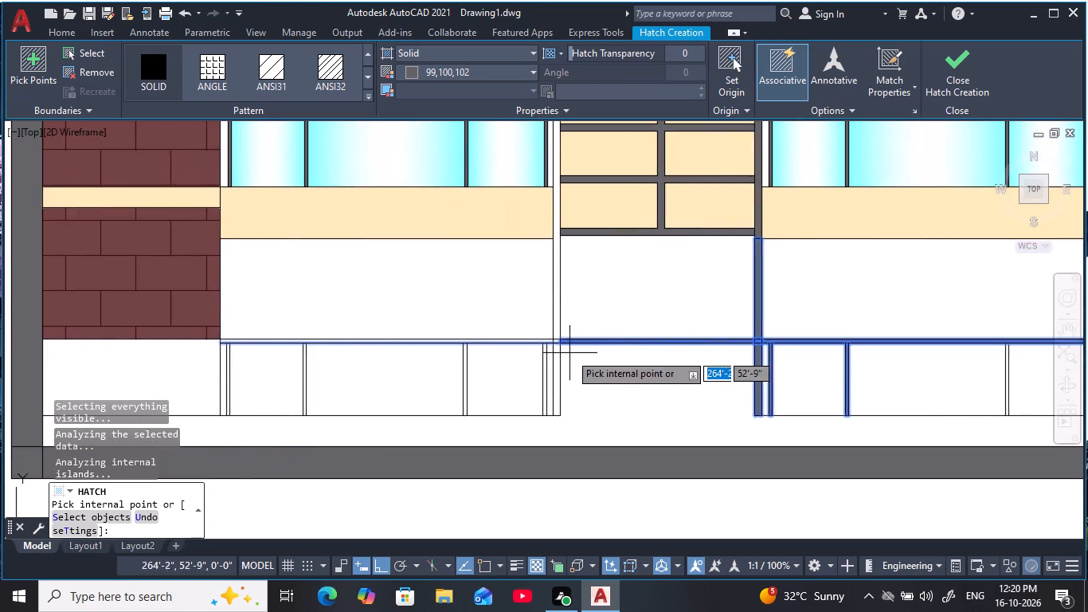
pyautogui.scroll(2, 554, 336)
pyautogui.click(562, 377)
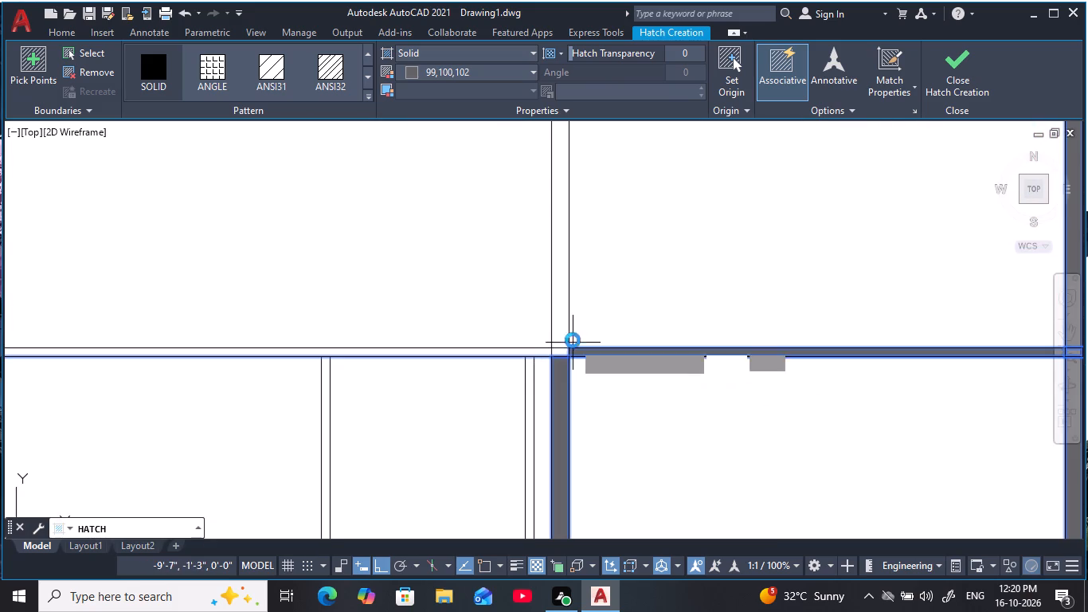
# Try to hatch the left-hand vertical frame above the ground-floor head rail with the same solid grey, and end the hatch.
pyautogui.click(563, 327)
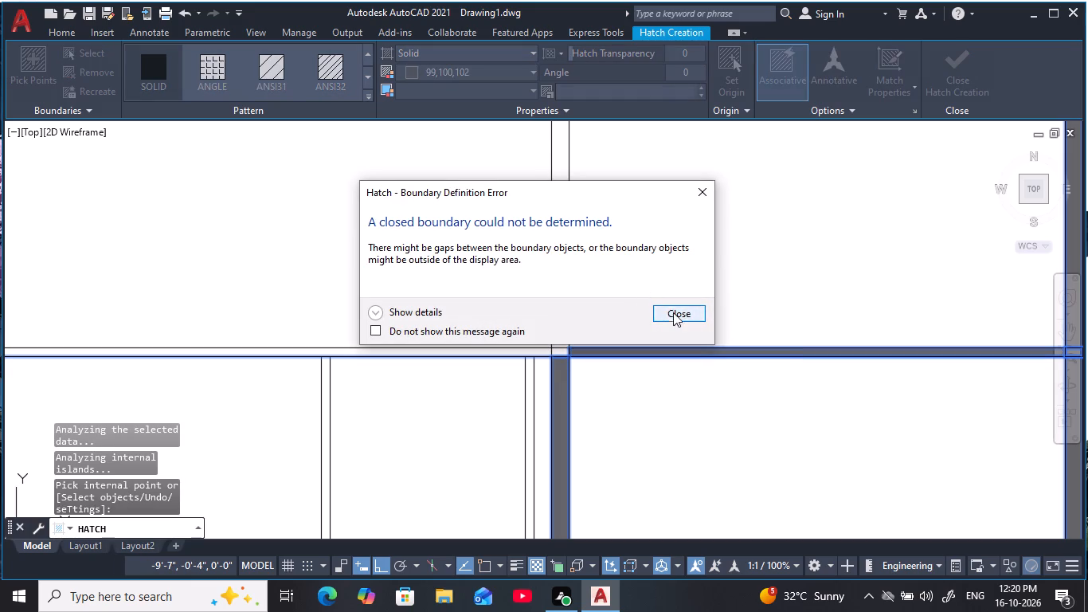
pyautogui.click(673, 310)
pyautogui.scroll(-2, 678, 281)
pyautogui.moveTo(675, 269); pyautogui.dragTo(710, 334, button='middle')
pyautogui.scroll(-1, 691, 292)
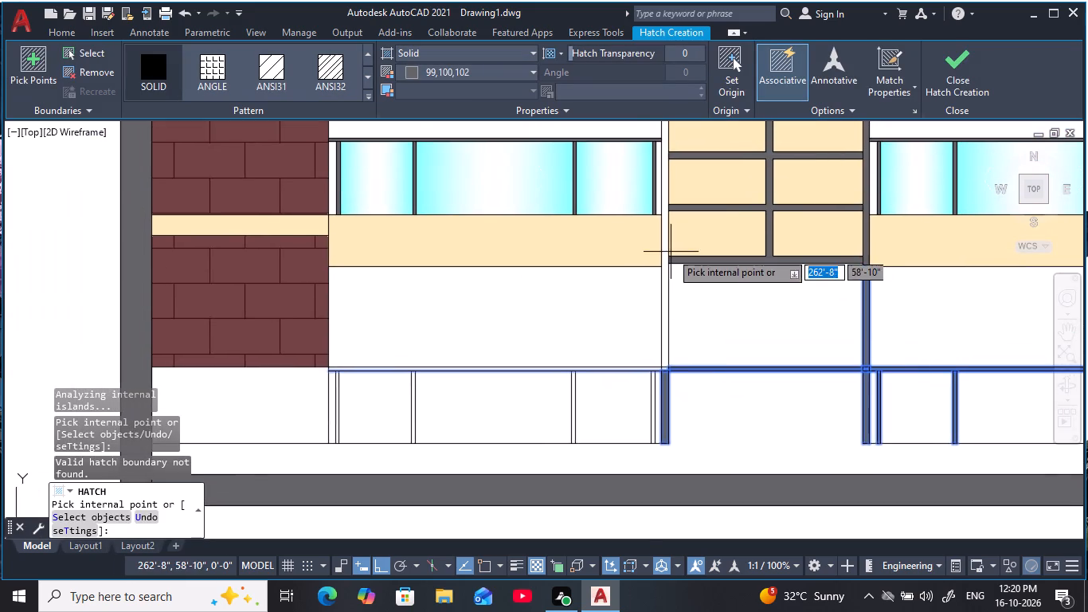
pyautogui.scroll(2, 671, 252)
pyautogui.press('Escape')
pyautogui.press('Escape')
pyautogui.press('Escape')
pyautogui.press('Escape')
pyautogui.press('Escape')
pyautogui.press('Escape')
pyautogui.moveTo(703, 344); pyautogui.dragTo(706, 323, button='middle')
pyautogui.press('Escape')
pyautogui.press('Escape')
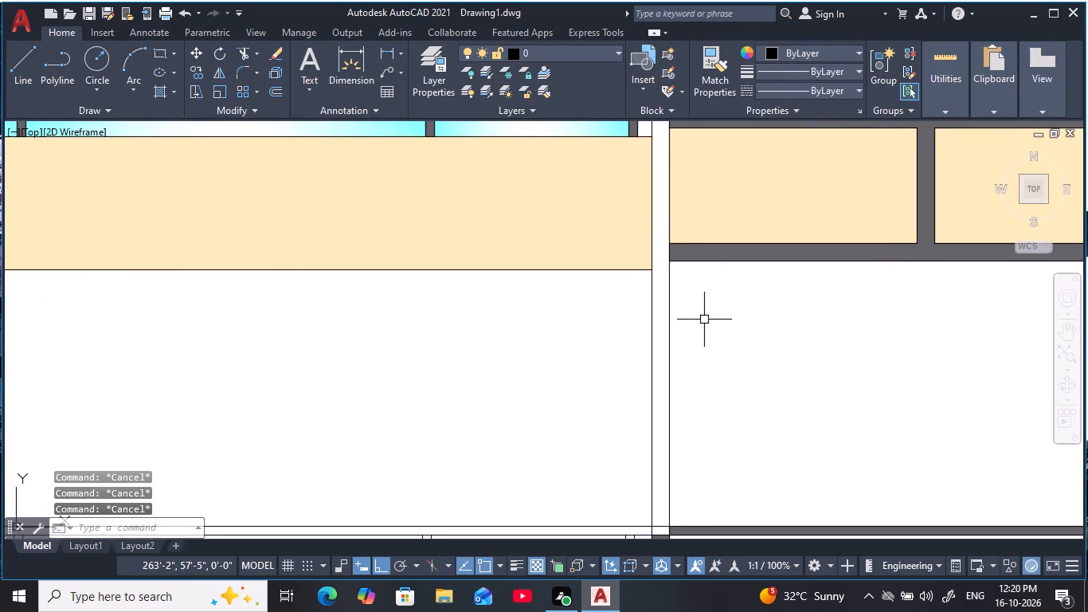
# Extend the top edge of the lowest left-hand cream band across the central window's left-hand vertical frame.
pyautogui.write('EX')
pyautogui.press('space')
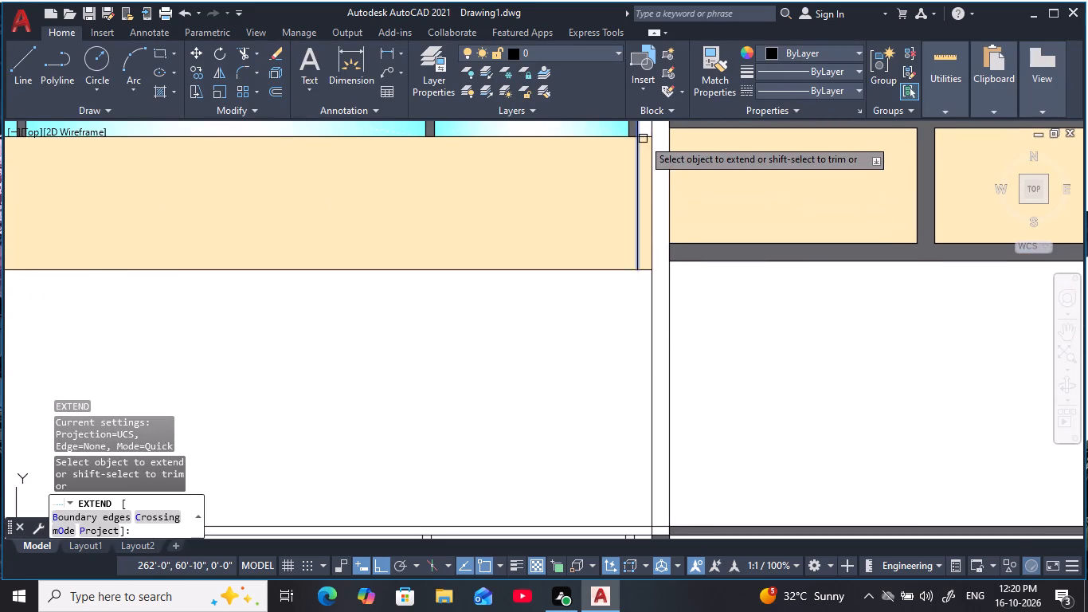
pyautogui.click(644, 138)
pyautogui.press('Escape')
pyautogui.press('Escape')
pyautogui.press('Escape')
pyautogui.press('Escape')
# Hatch the left-hand vertical frame from the lowest cream band's top edge down to the ground-floor head rail with solid grey 99,100,102.
pyautogui.write('H')
pyautogui.press('space')
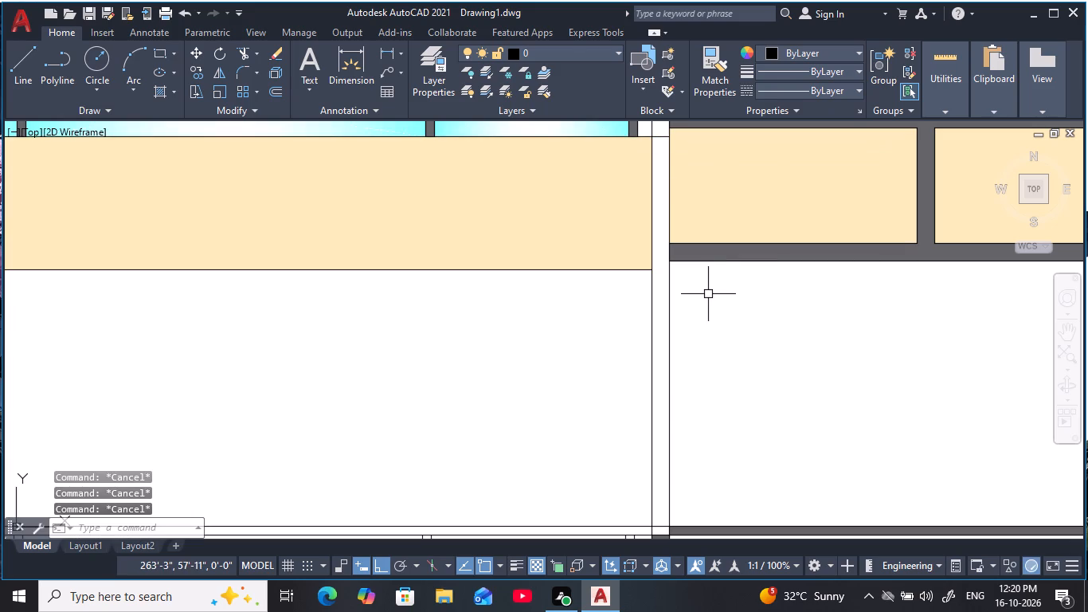
pyautogui.click(657, 321)
pyautogui.scroll(-3, 722, 319)
pyautogui.moveTo(725, 321); pyautogui.dragTo(718, 367, button='middle')
pyautogui.press('Escape')
pyautogui.press('Escape')
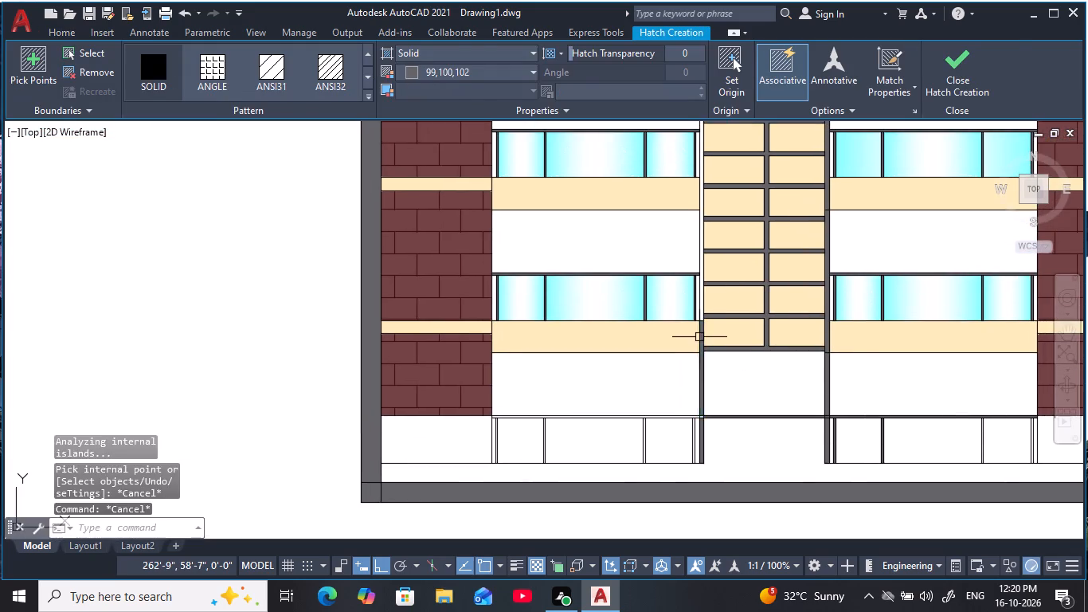
pyautogui.press('Escape')
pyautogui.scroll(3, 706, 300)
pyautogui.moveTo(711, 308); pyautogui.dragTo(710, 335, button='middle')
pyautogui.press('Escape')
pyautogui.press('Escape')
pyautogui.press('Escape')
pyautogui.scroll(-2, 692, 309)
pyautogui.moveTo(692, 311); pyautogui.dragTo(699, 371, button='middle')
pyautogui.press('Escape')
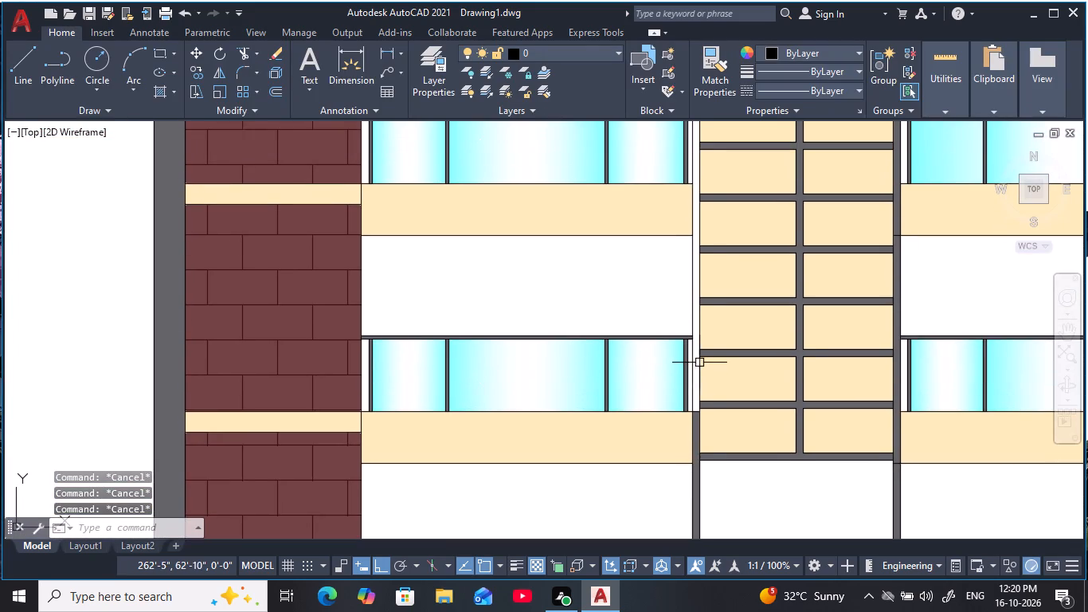
# Extend the left-hand cream band edges and window head lines across the central window's left-hand vertical frame on the upper levels.
pyautogui.press('Escape')
pyautogui.press('e')
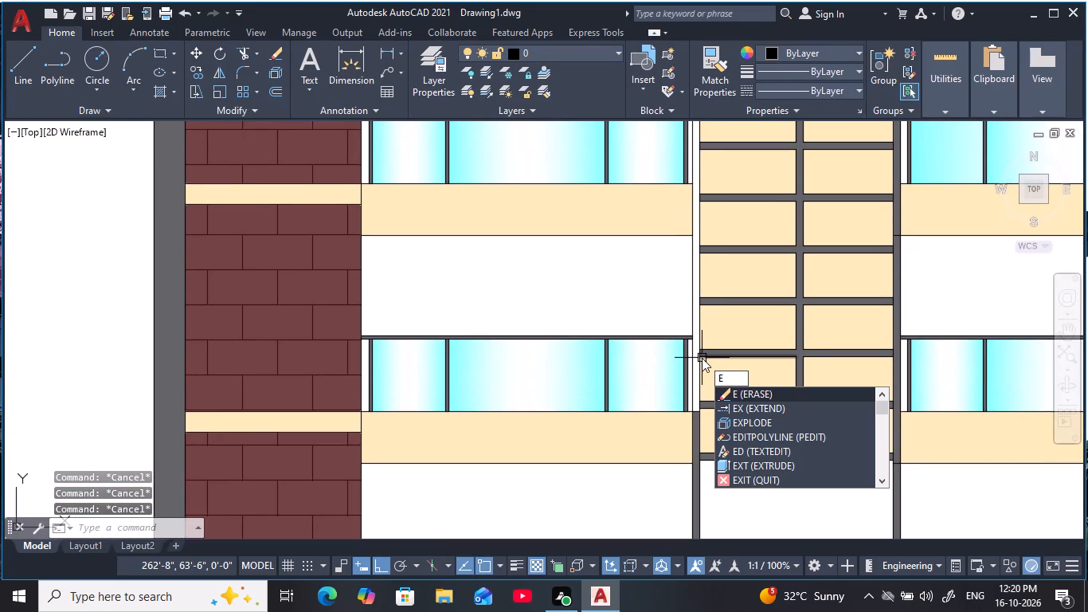
pyautogui.write('X')
pyautogui.press('space')
pyautogui.scroll(2, 687, 335)
pyautogui.scroll(-2, 688, 304)
pyautogui.moveTo(687, 303); pyautogui.dragTo(708, 370, button='middle')
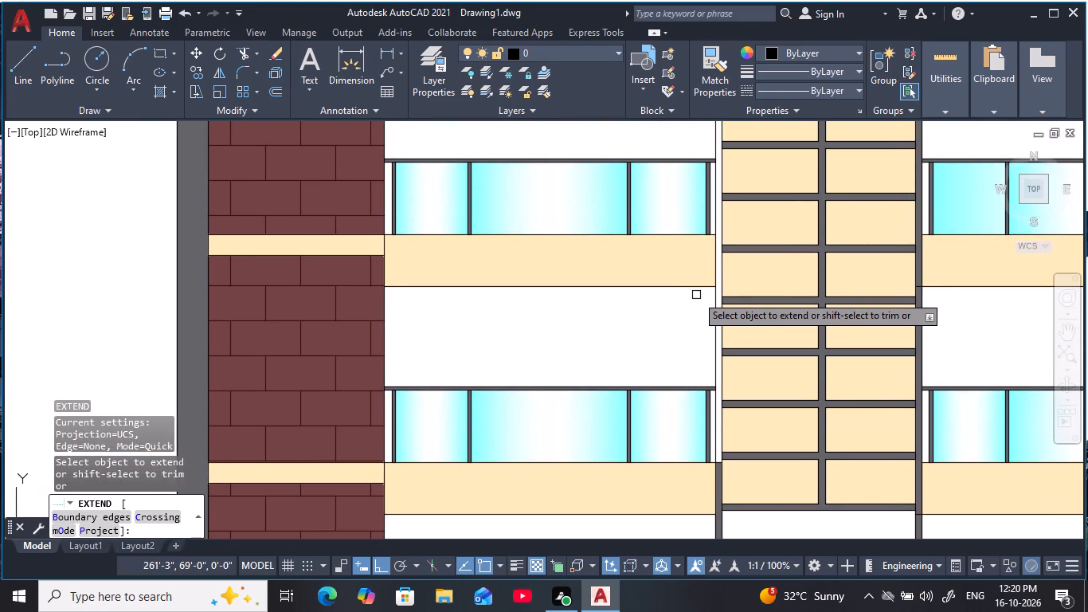
pyautogui.click(701, 288)
pyautogui.moveTo(672, 347); pyautogui.dragTo(675, 422, button='middle')
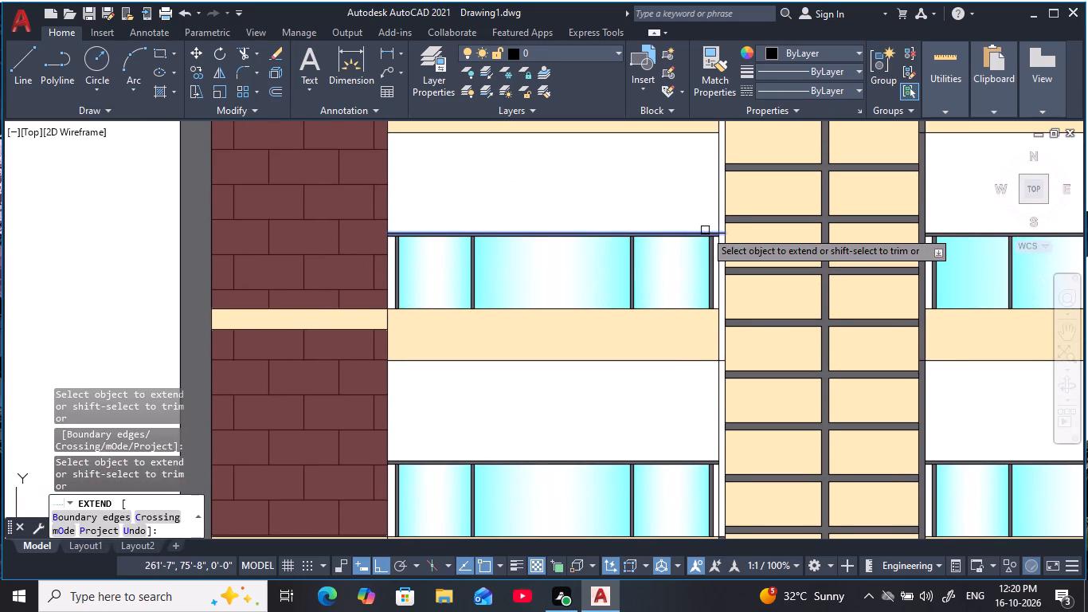
pyautogui.click(706, 230)
pyautogui.moveTo(679, 188); pyautogui.dragTo(648, 368, button='middle')
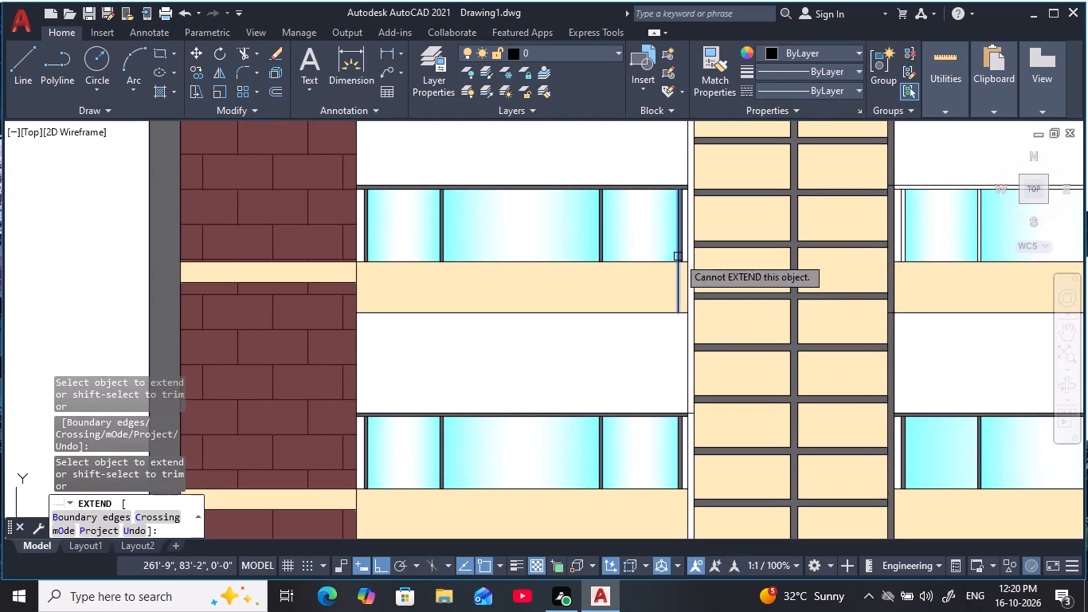
pyautogui.click(671, 186)
pyautogui.moveTo(635, 162); pyautogui.dragTo(633, 324, button='middle')
pyautogui.click(675, 480)
pyautogui.moveTo(618, 277); pyautogui.dragTo(614, 322, button='middle')
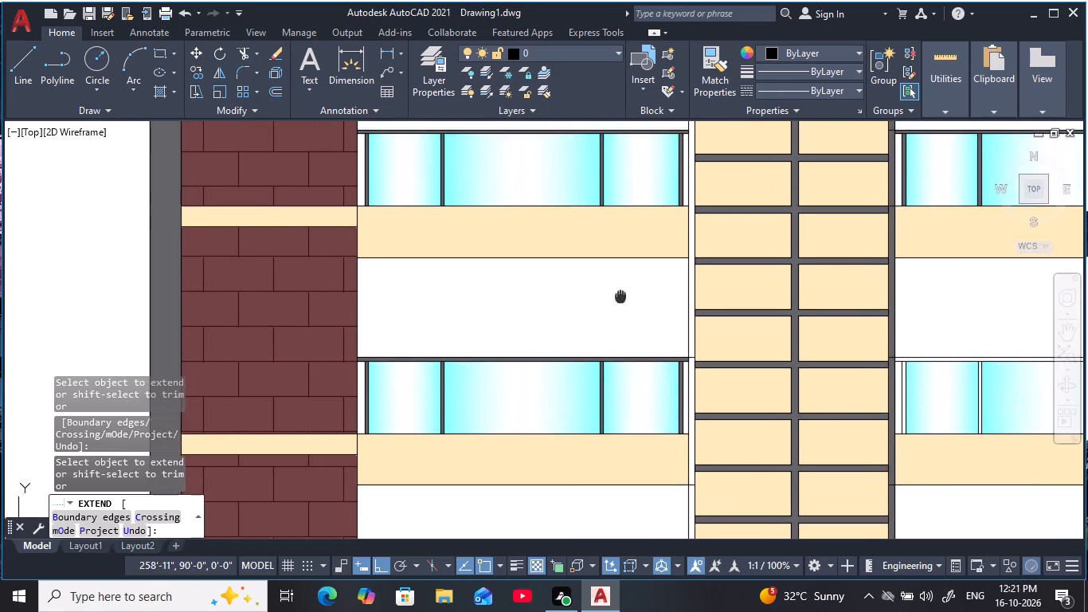
pyautogui.moveTo(614, 322); pyautogui.dragTo(589, 398, button='middle')
pyautogui.click(636, 319)
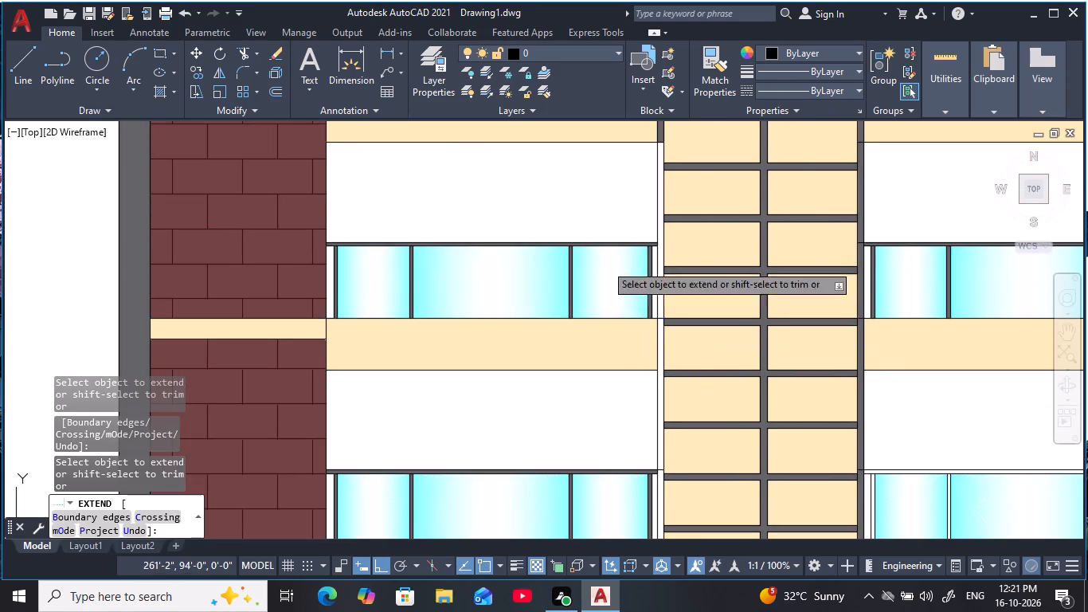
pyautogui.moveTo(593, 206); pyautogui.dragTo(585, 333, button='middle')
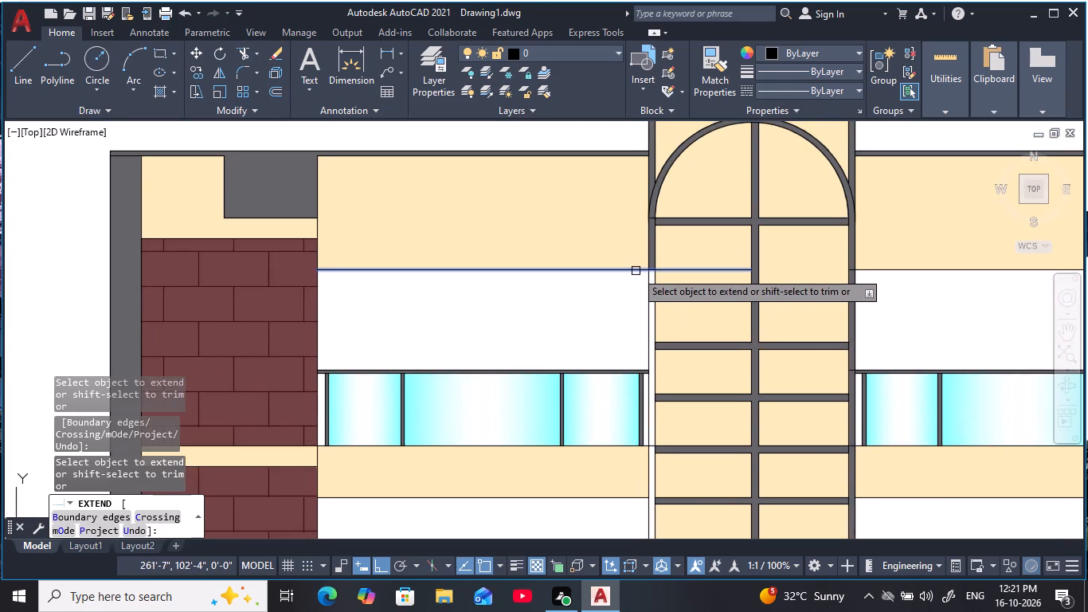
pyautogui.press('Escape')
pyautogui.press('Escape')
pyautogui.press('Escape')
pyautogui.press('Escape')
pyautogui.press('Escape')
pyautogui.press('Escape')
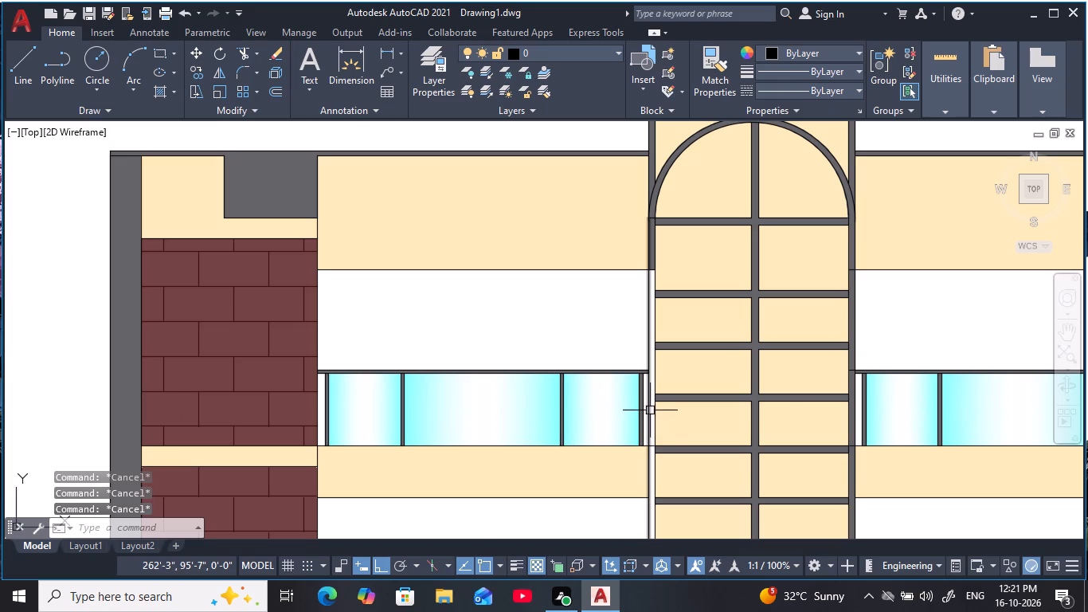
# Hatch the central window's left-hand vertical frame, section by section from the top cream band to the lowest cream band, with solid grey 99,100,102.
pyautogui.press('h')
pyautogui.press('space')
pyautogui.scroll(2, 656, 356)
pyautogui.click(646, 360)
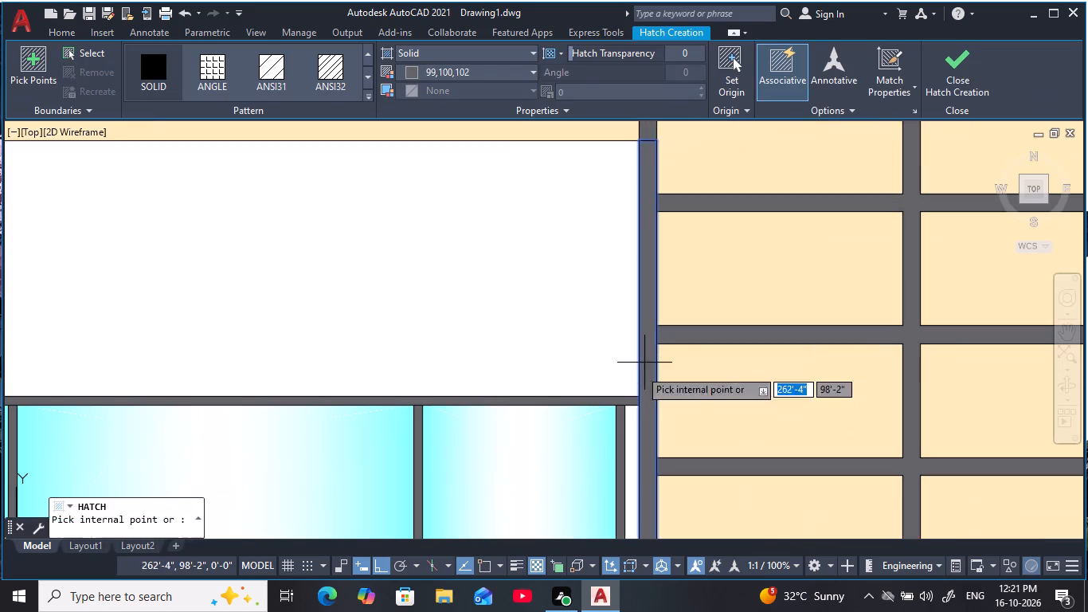
pyautogui.scroll(-2, 673, 419)
pyautogui.moveTo(707, 418); pyautogui.dragTo(667, 218, button='middle')
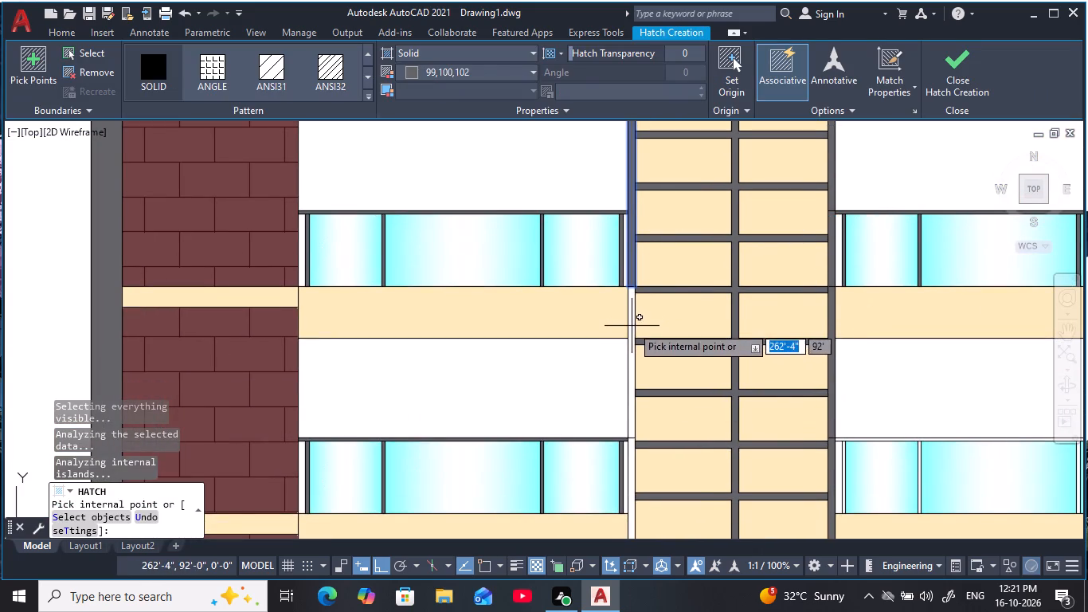
pyautogui.click(632, 326)
pyautogui.scroll(-1, 669, 382)
pyautogui.moveTo(675, 389); pyautogui.dragTo(683, 227, button='middle')
pyautogui.scroll(2, 648, 301)
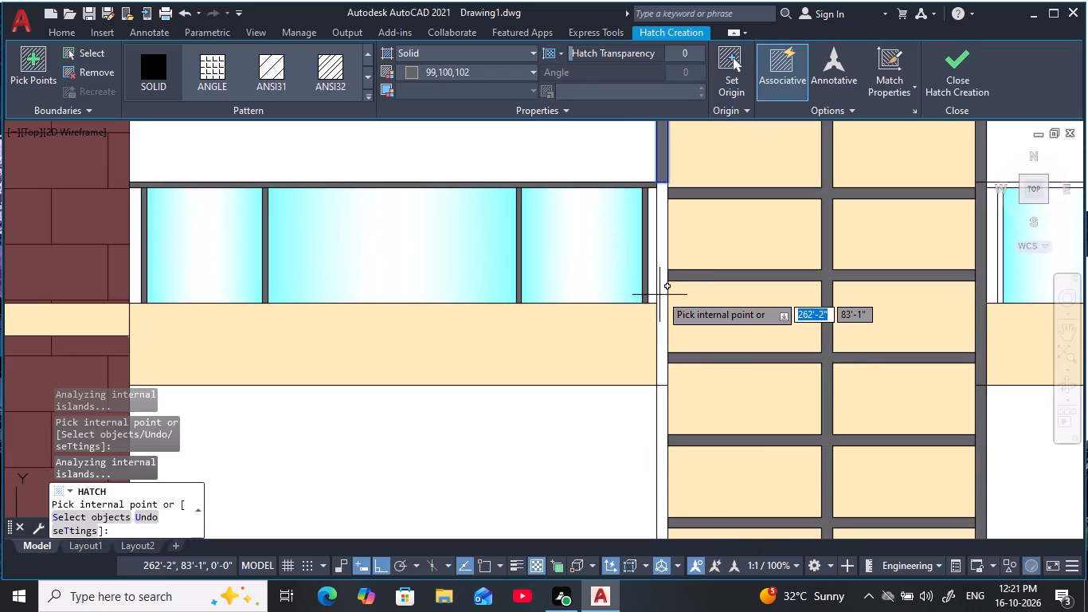
pyautogui.click(660, 291)
pyautogui.moveTo(691, 376); pyautogui.dragTo(711, 222, button='middle')
pyautogui.click(682, 316)
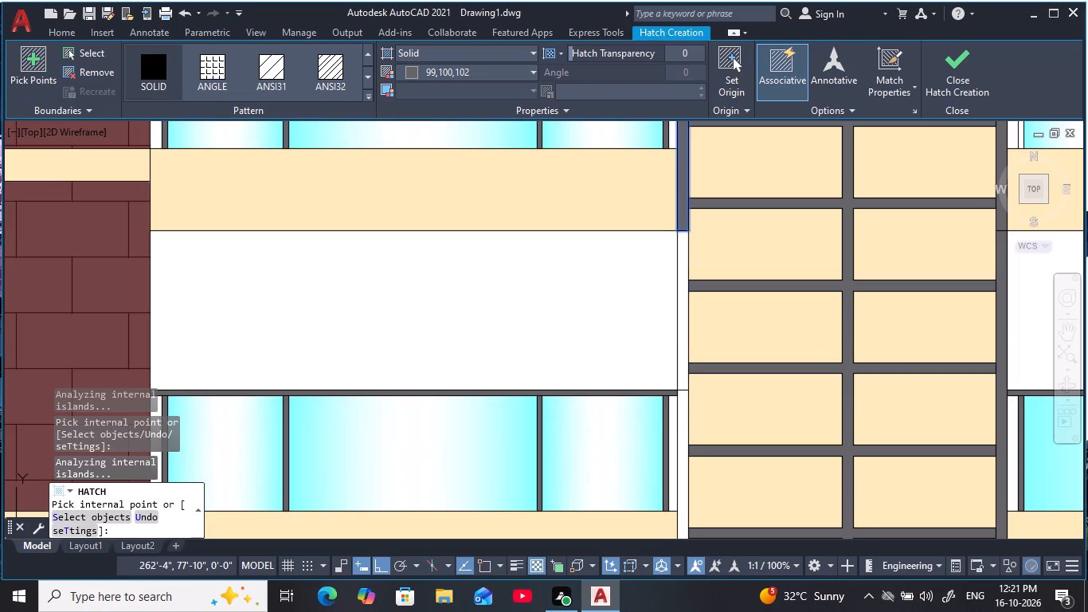
pyautogui.moveTo(731, 388); pyautogui.dragTo(744, 222, button='middle')
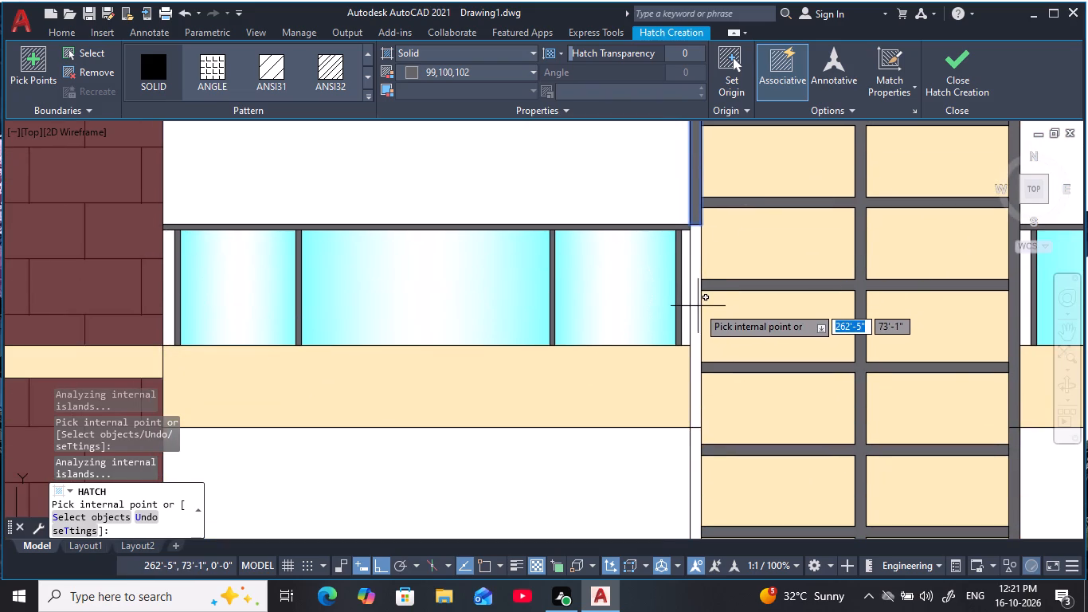
pyautogui.click(698, 306)
pyautogui.moveTo(749, 370); pyautogui.dragTo(746, 161, button='middle')
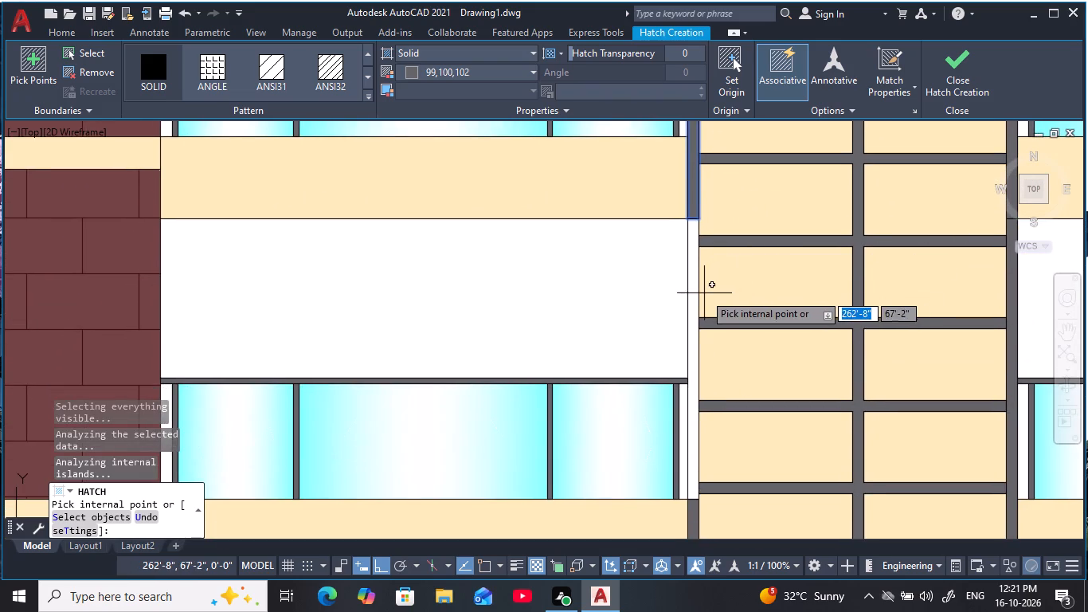
pyautogui.click(694, 302)
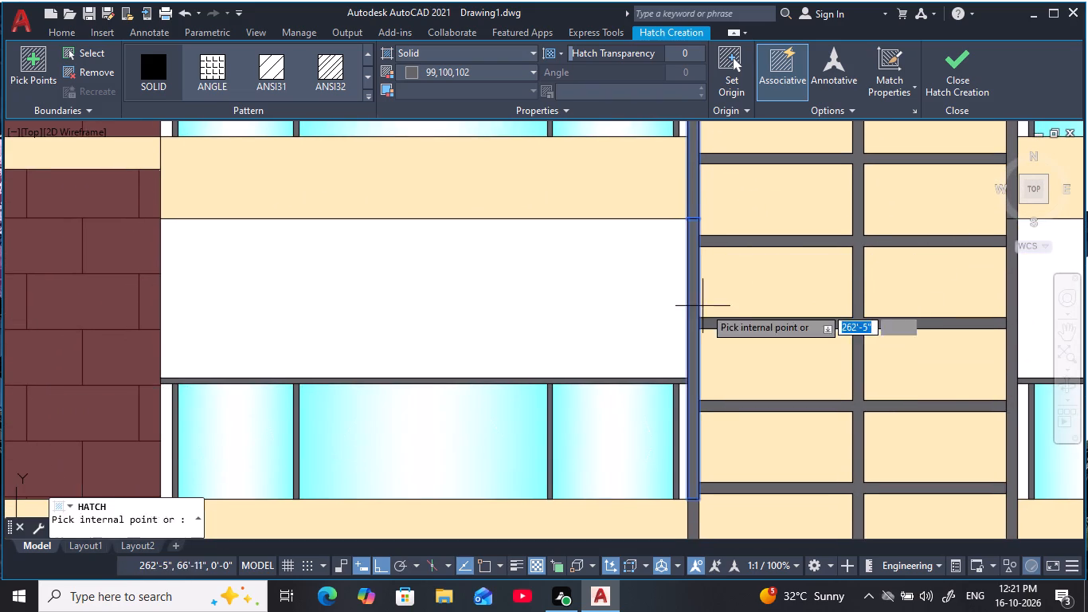
pyautogui.moveTo(741, 372); pyautogui.dragTo(749, 188, button='middle')
pyautogui.scroll(-2, 735, 176)
pyautogui.press('Escape')
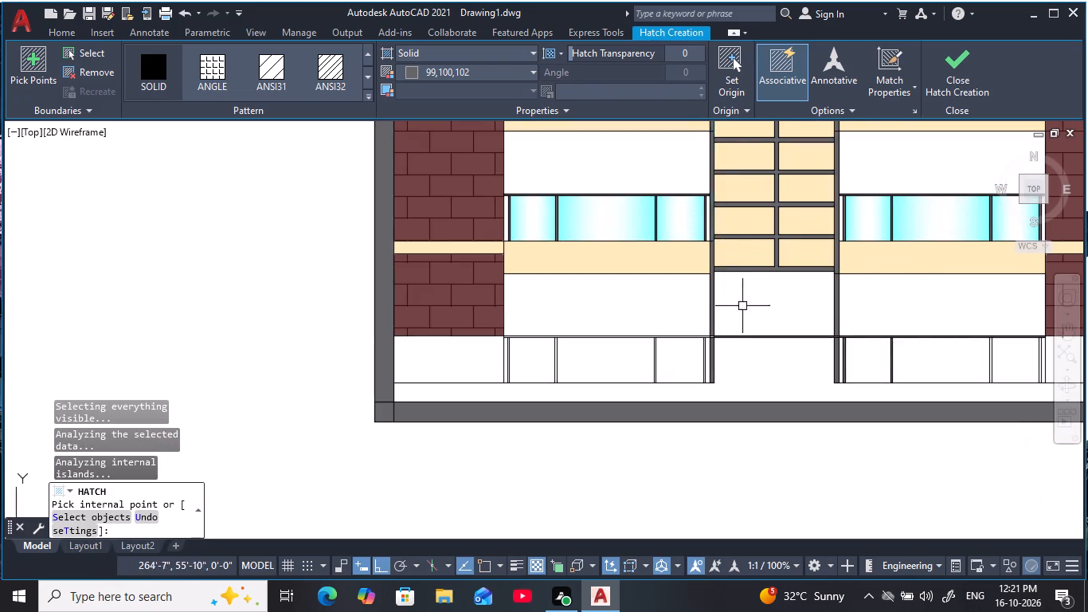
pyautogui.press('Escape')
pyautogui.press('Escape')
pyautogui.press('Escape')
pyautogui.press('Escape')
# Hatch the small square where the central window's left-hand frame crosses the ground-floor head rail with the same solid grey.
pyautogui.scroll(5, 725, 331)
pyautogui.press('Escape')
pyautogui.press('Escape')
pyautogui.press('Escape')
pyautogui.press('space')
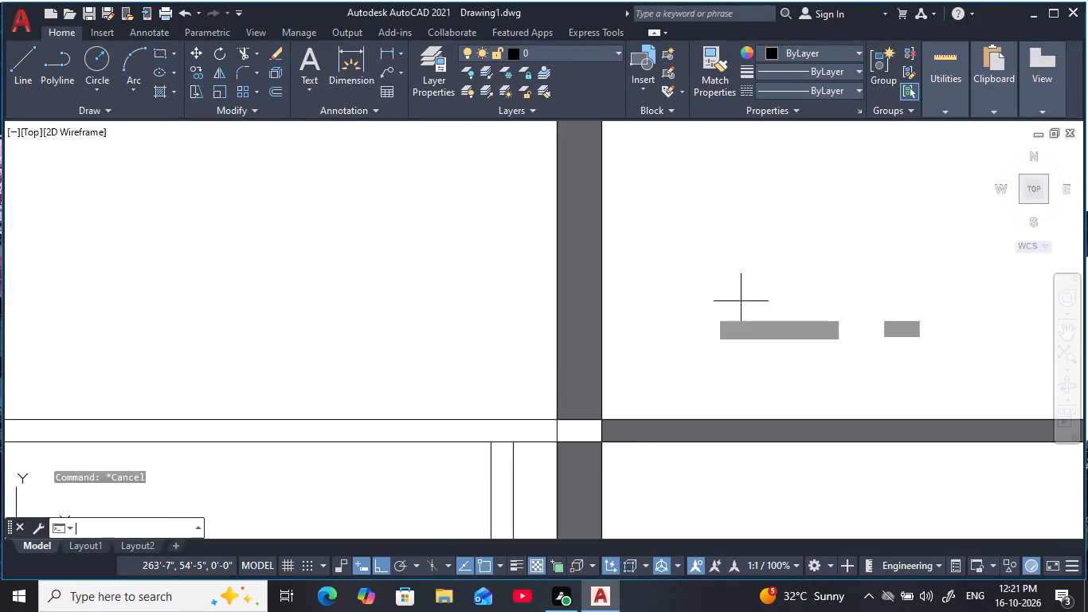
pyautogui.moveTo(727, 335); pyautogui.dragTo(826, 178, button='middle')
pyautogui.click(682, 272)
pyautogui.press('Escape')
pyautogui.press('Escape')
pyautogui.scroll(-2, 807, 216)
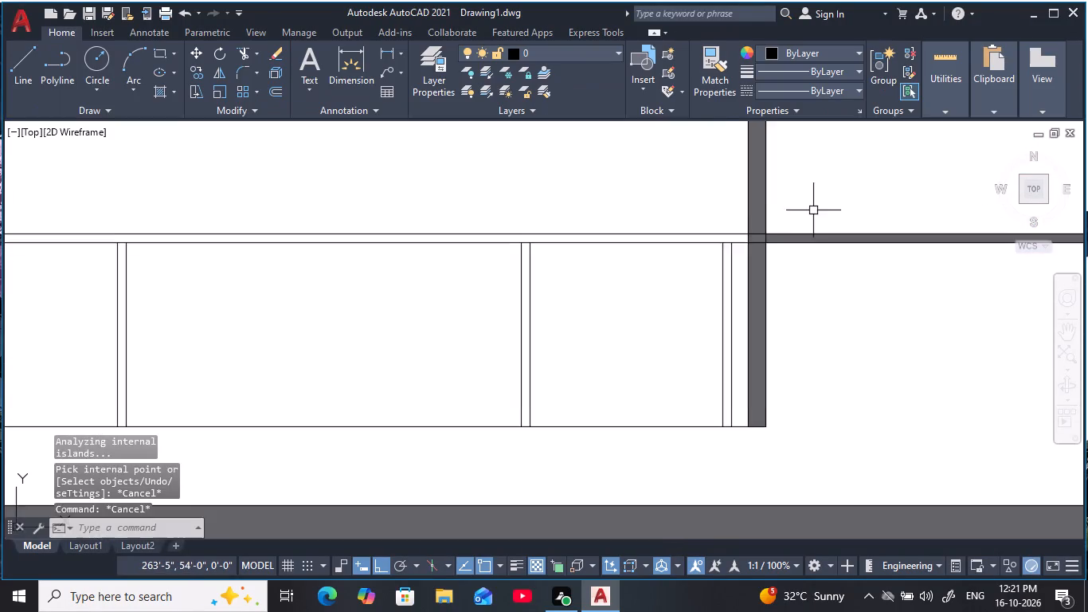
# Check the window rows on both sides of the central window for framing without the grey hatch.
pyautogui.scroll(-1, 813, 210)
pyautogui.moveTo(818, 213); pyautogui.dragTo(746, 328, button='middle')
pyautogui.scroll(-2, 749, 306)
pyautogui.moveTo(749, 305); pyautogui.dragTo(729, 356, button='middle')
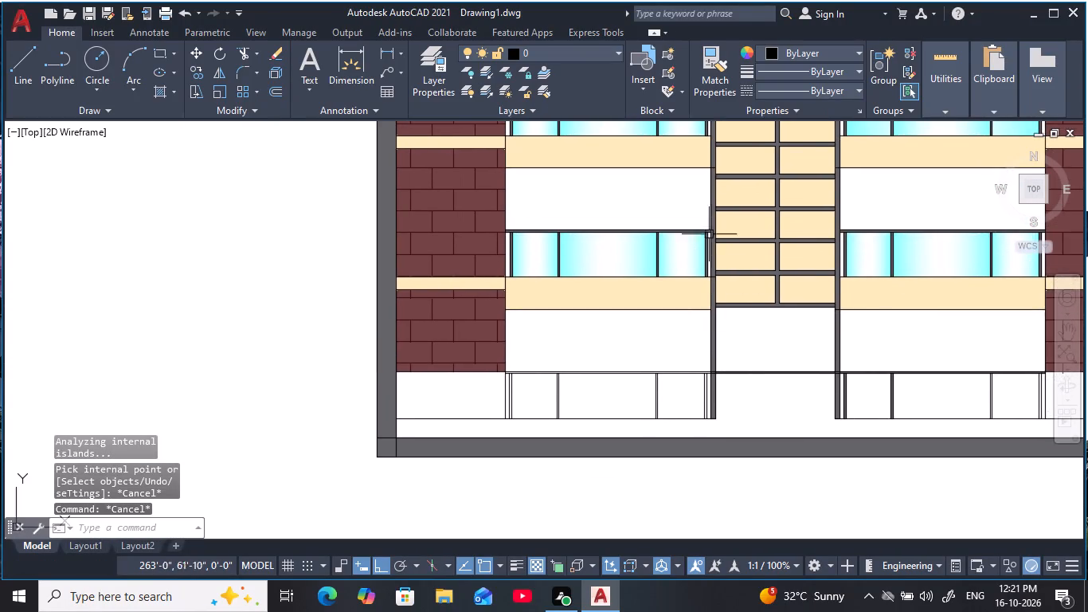
pyautogui.moveTo(698, 186); pyautogui.dragTo(736, 222, button='middle')
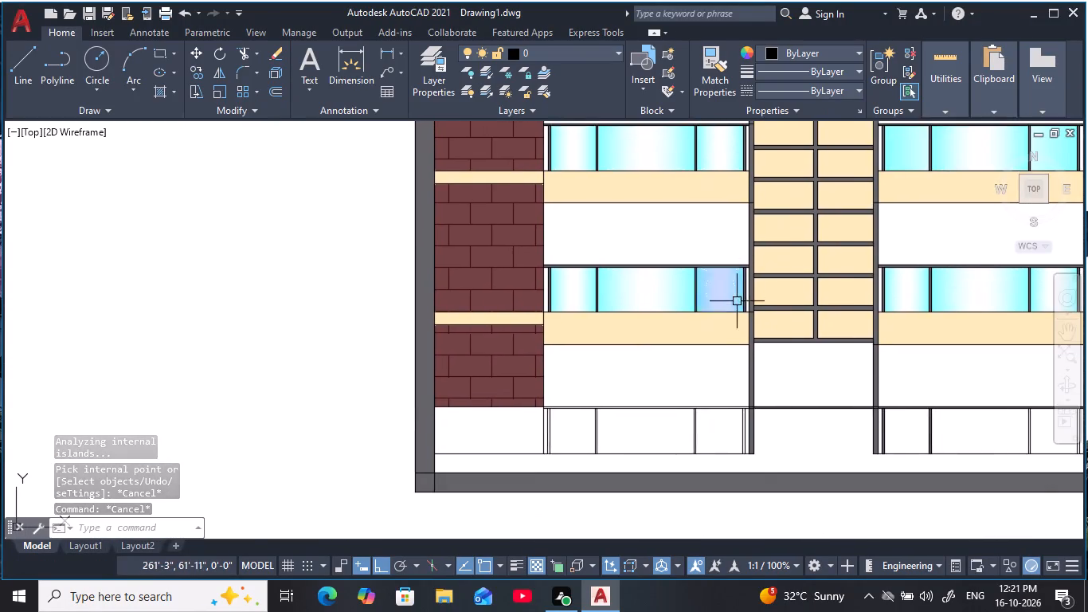
pyautogui.scroll(4, 737, 303)
pyautogui.scroll(-3, 780, 309)
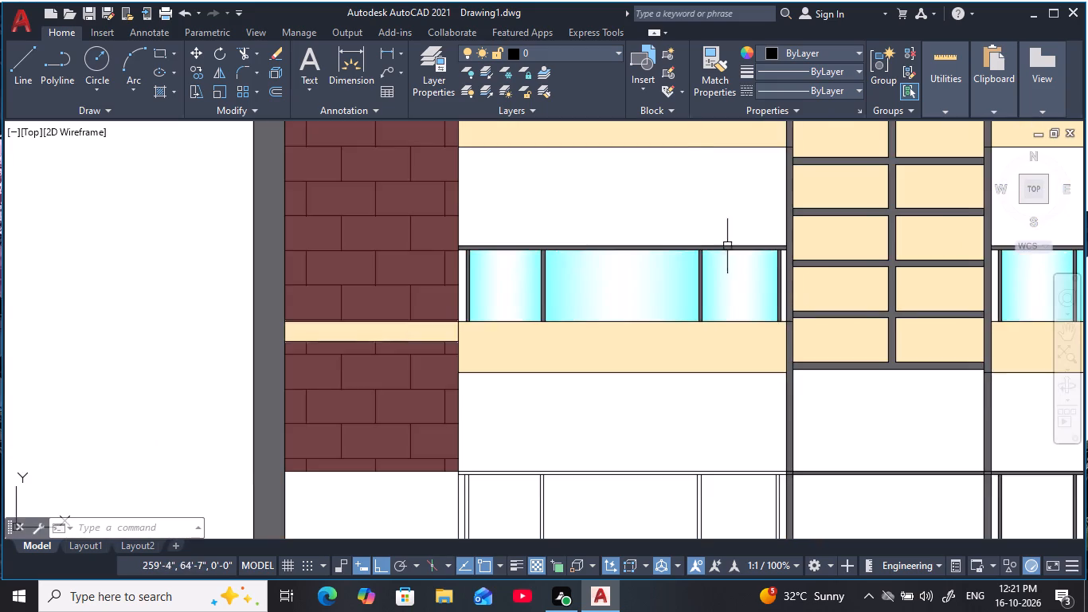
pyautogui.moveTo(707, 193); pyautogui.dragTo(696, 350, button='middle')
pyautogui.scroll(-2, 710, 218)
pyautogui.scroll(1, 686, 263)
pyautogui.moveTo(683, 263); pyautogui.dragTo(601, 352, button='middle')
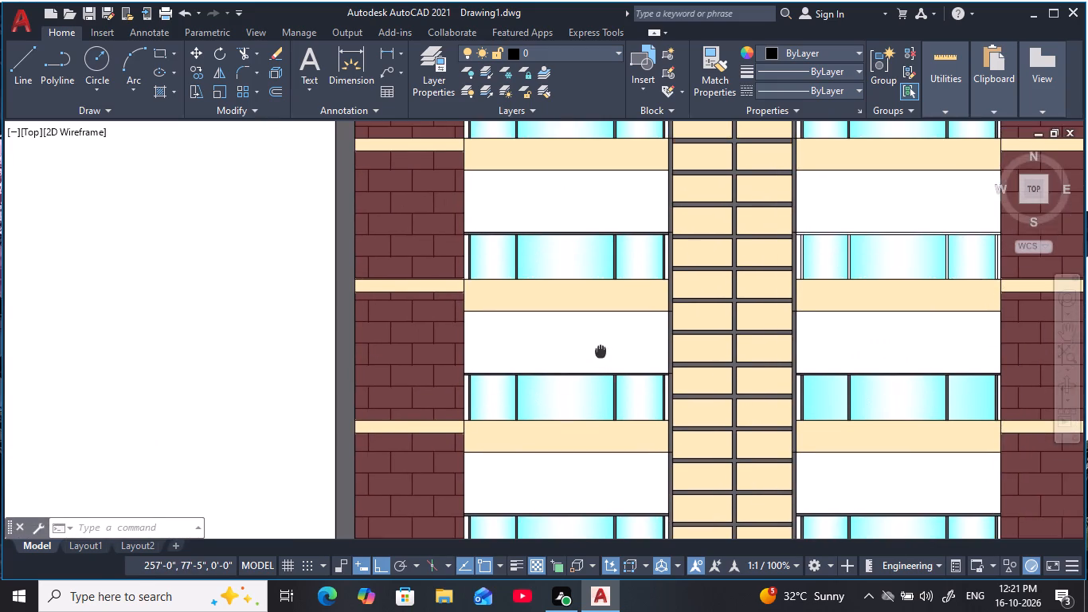
pyautogui.moveTo(601, 352); pyautogui.dragTo(599, 358, button='middle')
pyautogui.press('Escape')
pyautogui.press('Escape')
pyautogui.press('Escape')
pyautogui.press('Escape')
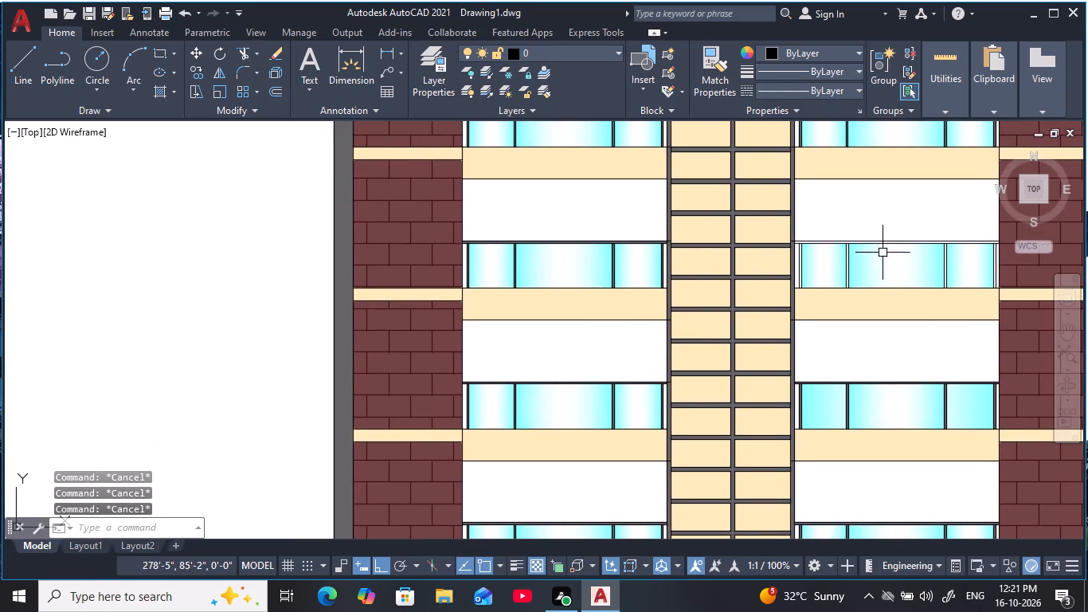
# Hatch the head rail and four mullions of the right-hand window in the second row from the top with solid grey 99,100,102.
pyautogui.press('space')
pyautogui.scroll(3, 862, 245)
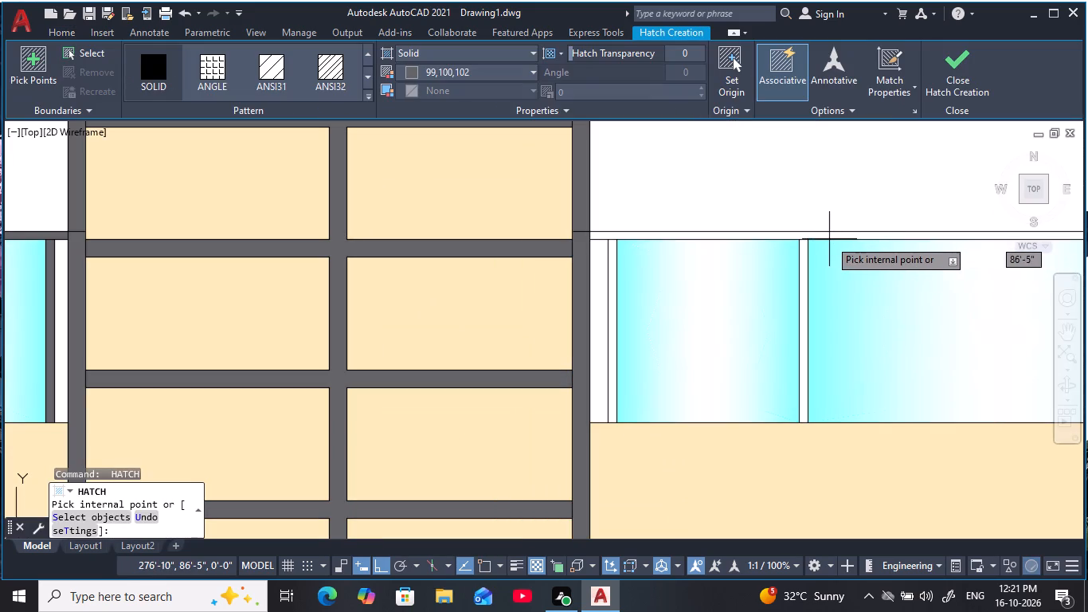
pyautogui.click(825, 237)
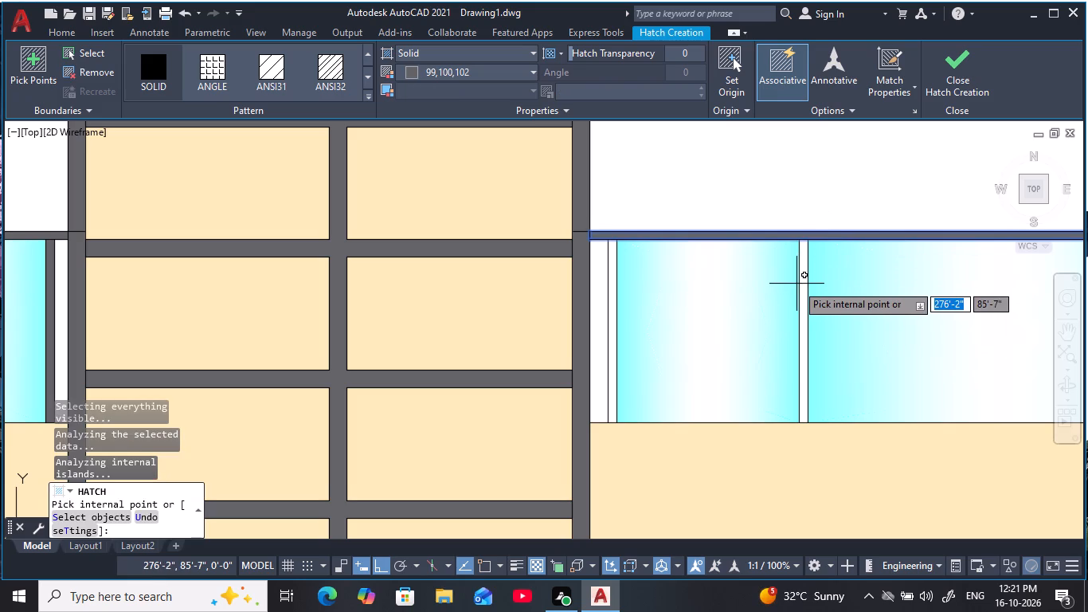
pyautogui.click(803, 308)
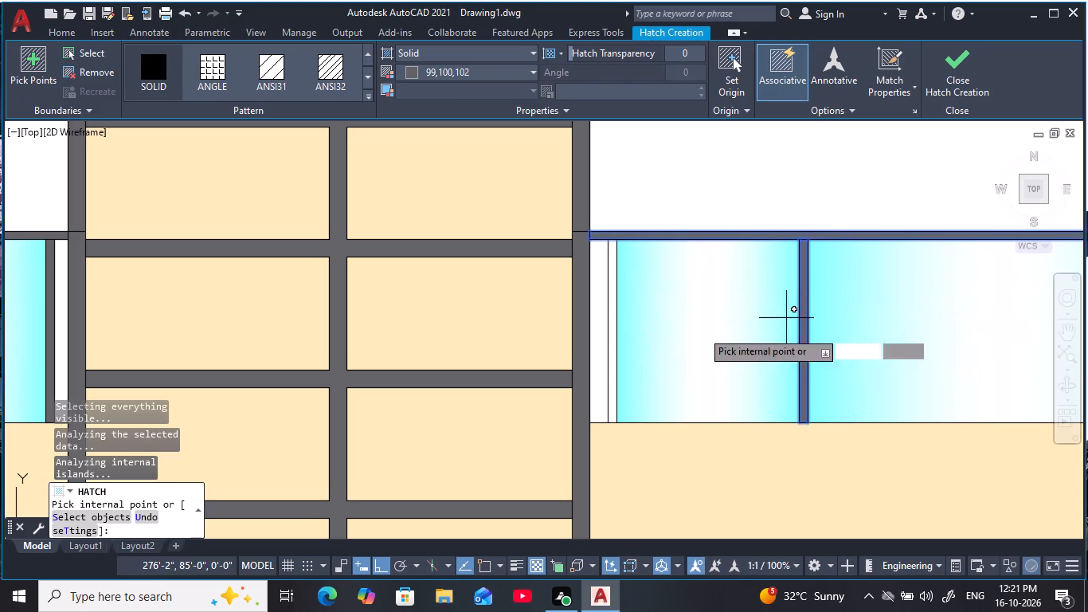
pyautogui.click(613, 334)
pyautogui.moveTo(883, 300); pyautogui.dragTo(884, 300, button='middle')
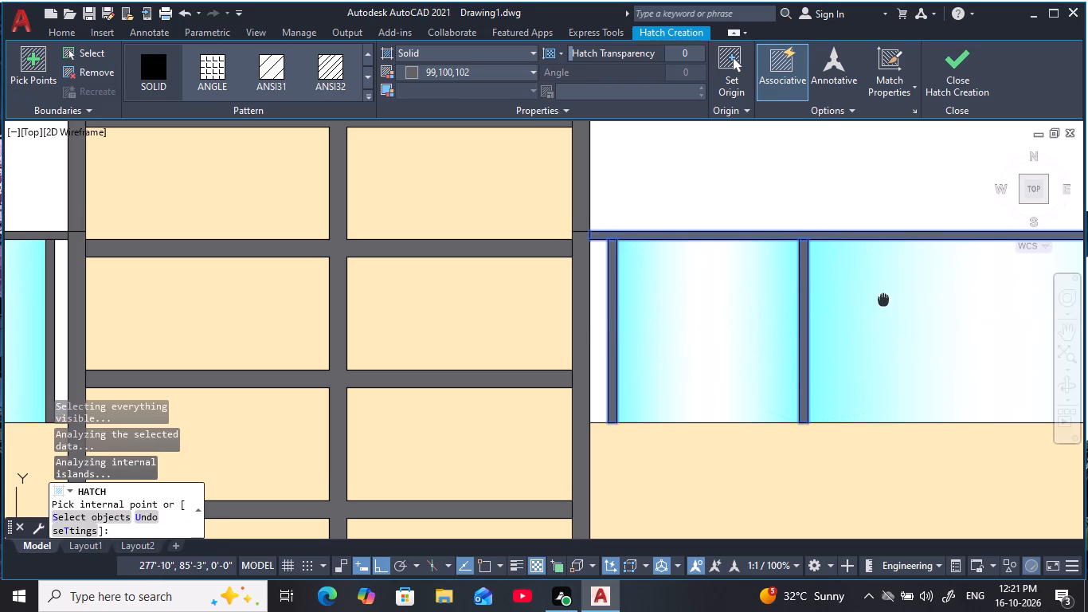
pyautogui.moveTo(884, 300); pyautogui.dragTo(456, 318, button='middle')
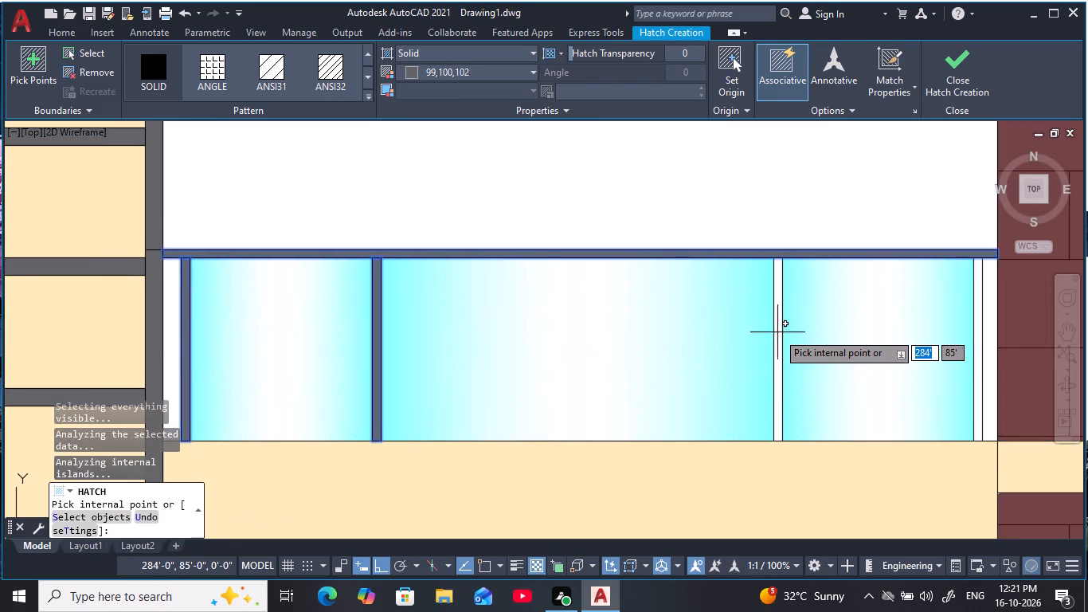
pyautogui.click(777, 332)
pyautogui.click(980, 324)
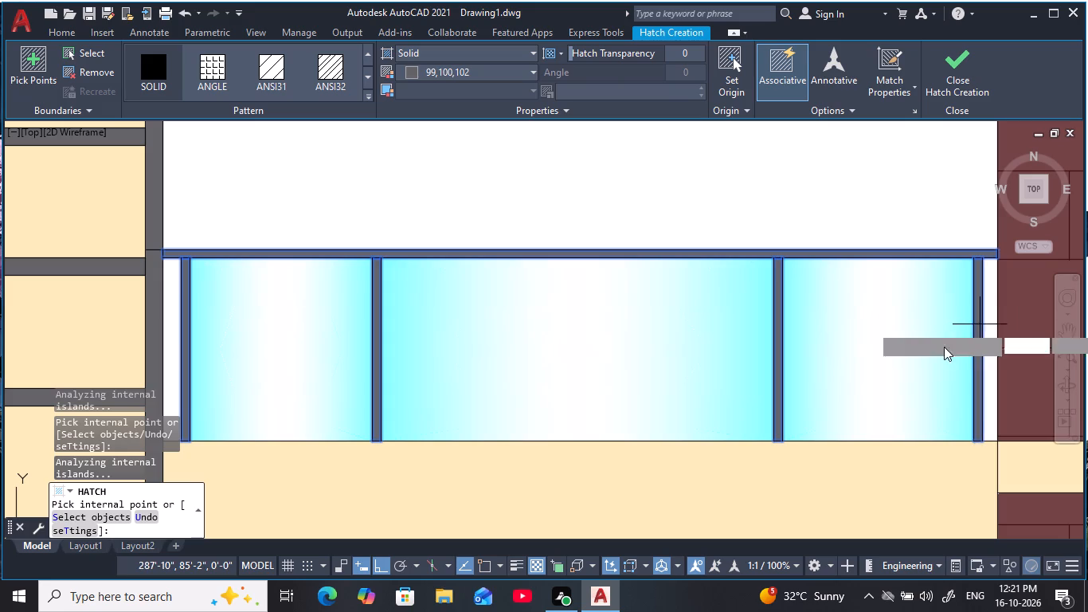
pyautogui.press('Escape')
pyautogui.press('Escape')
pyautogui.scroll(-2, 596, 339)
pyautogui.press('Escape')
pyautogui.press('Escape')
pyautogui.scroll(-3, 528, 273)
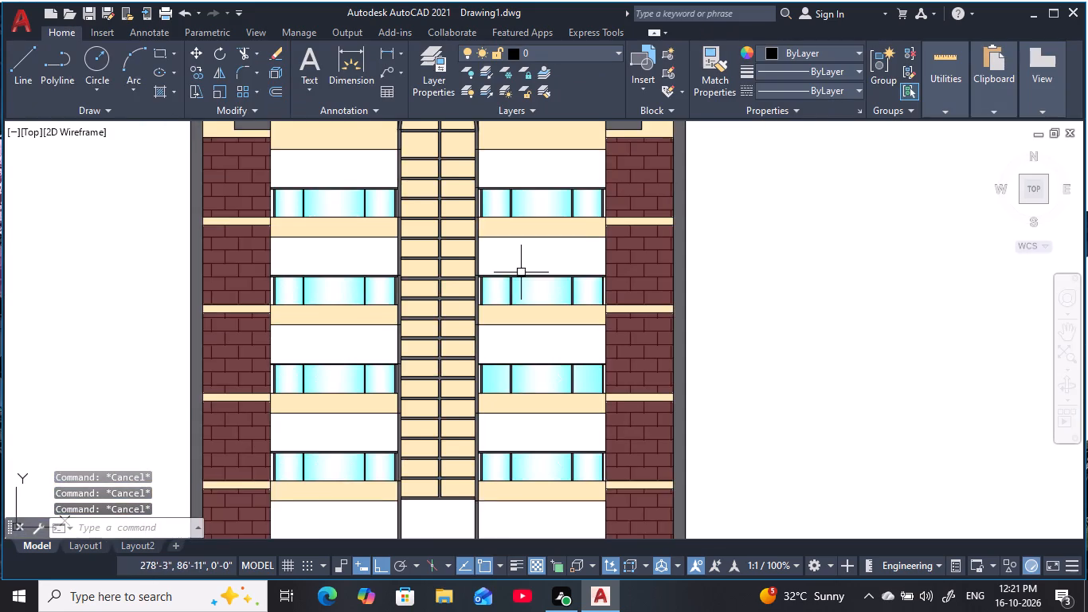
# Start a hatch for the left-hand ground-floor window and choose the HOUND pattern.
pyautogui.moveTo(550, 271); pyautogui.dragTo(717, 247, button='middle')
pyautogui.moveTo(715, 364); pyautogui.dragTo(756, 255, button='middle')
pyautogui.press('Escape')
pyautogui.press('Escape')
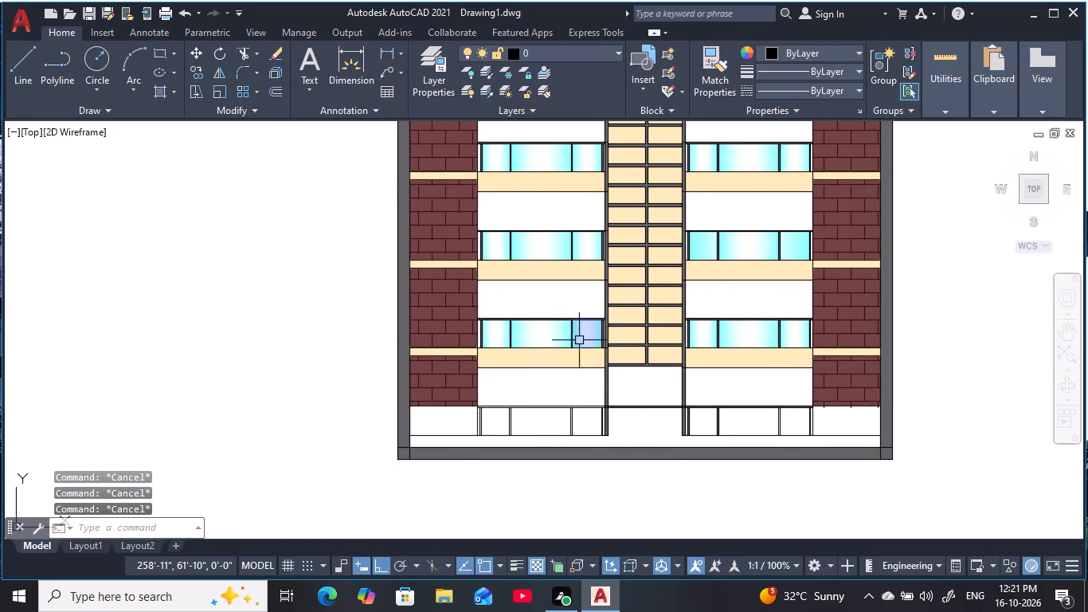
pyautogui.press('h')
pyautogui.press('space')
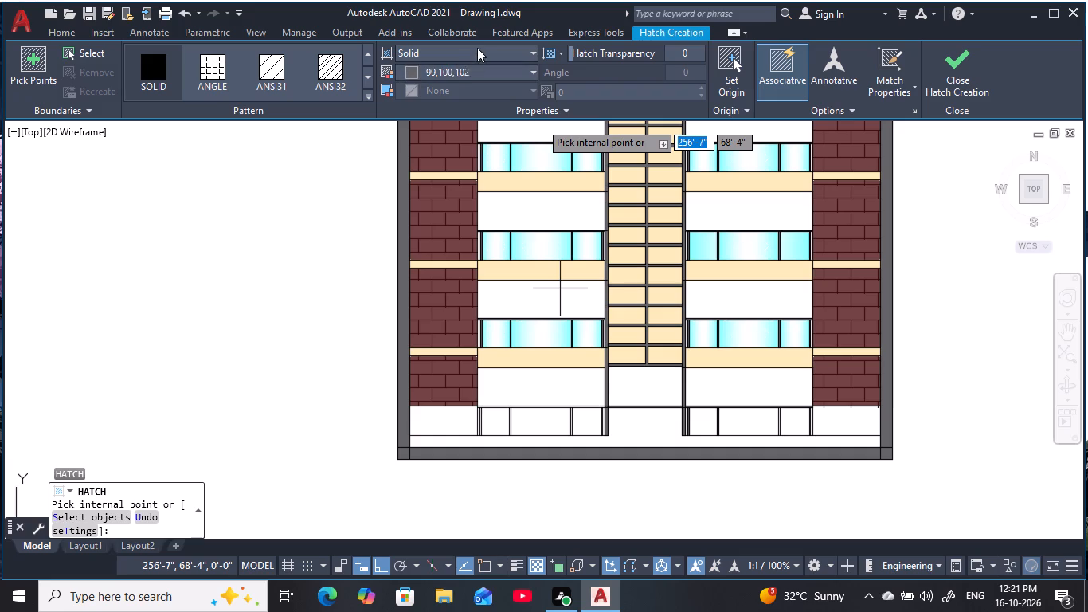
pyautogui.click(477, 48)
pyautogui.click(456, 88)
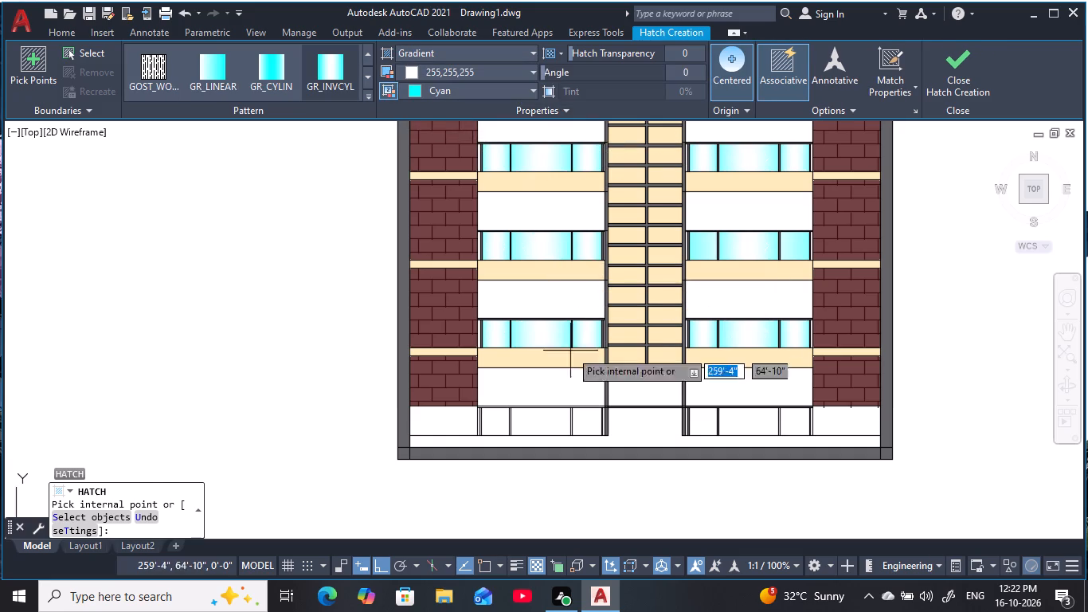
pyautogui.moveTo(554, 314); pyautogui.dragTo(585, 184, button='middle')
pyautogui.scroll(1, 585, 184)
pyautogui.scroll(1, 550, 329)
pyautogui.moveTo(560, 321); pyautogui.dragTo(624, 210, button='middle')
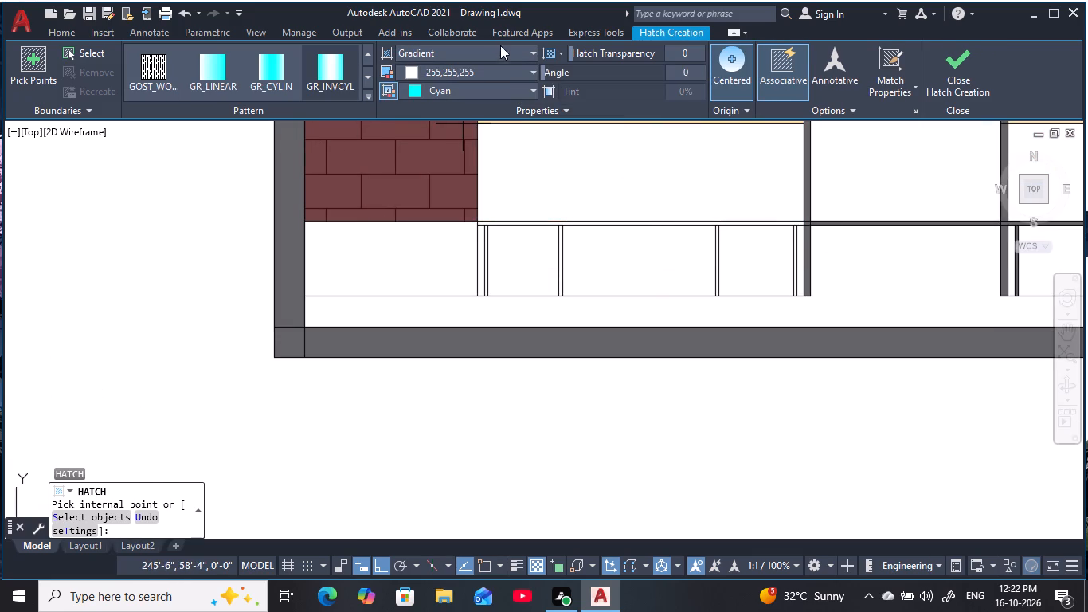
pyautogui.click(368, 94)
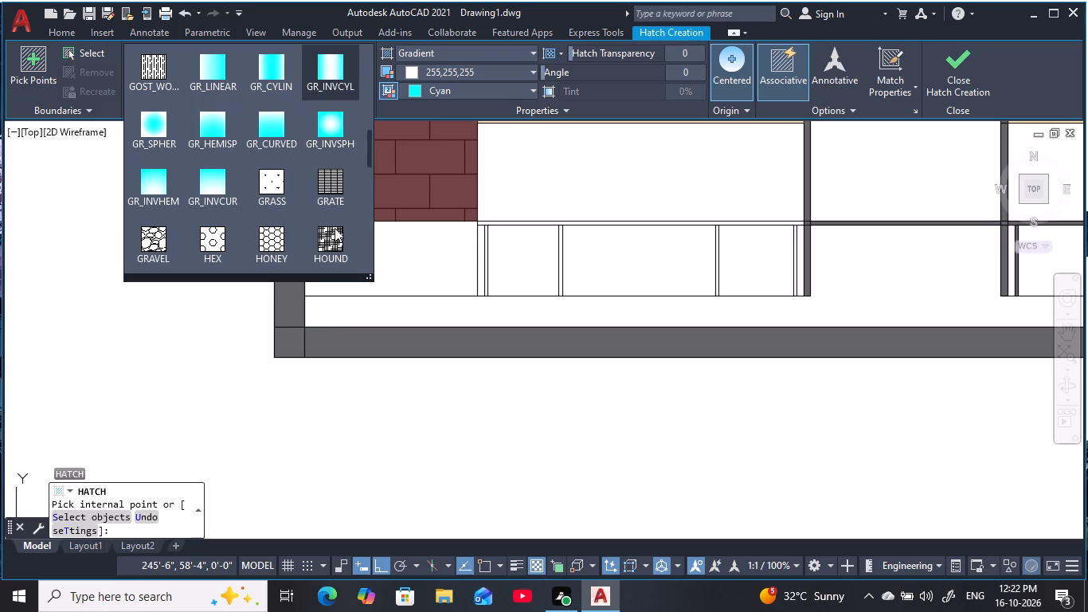
pyautogui.click(328, 245)
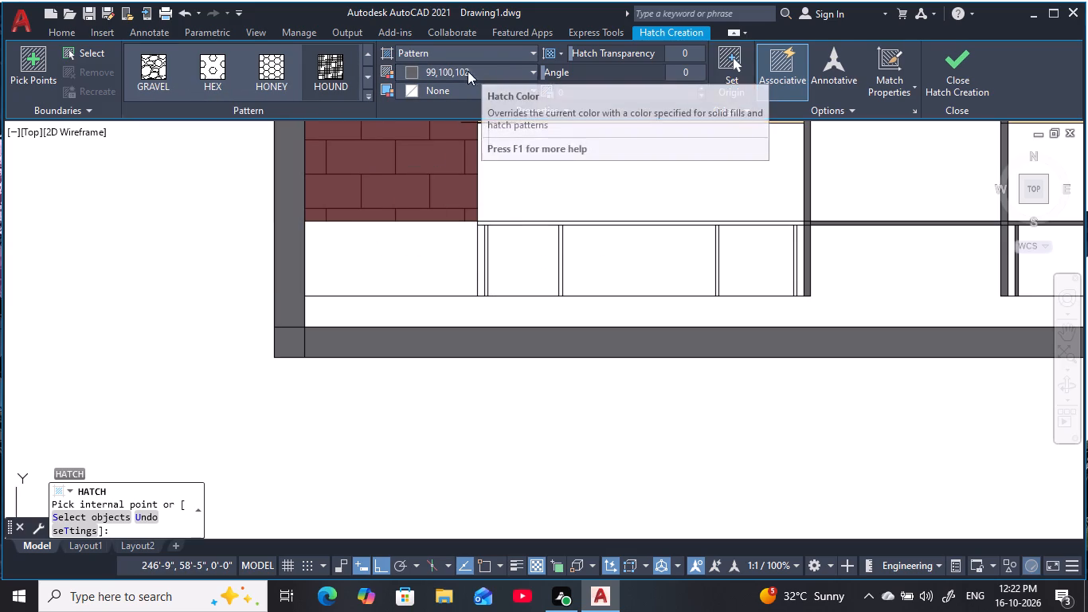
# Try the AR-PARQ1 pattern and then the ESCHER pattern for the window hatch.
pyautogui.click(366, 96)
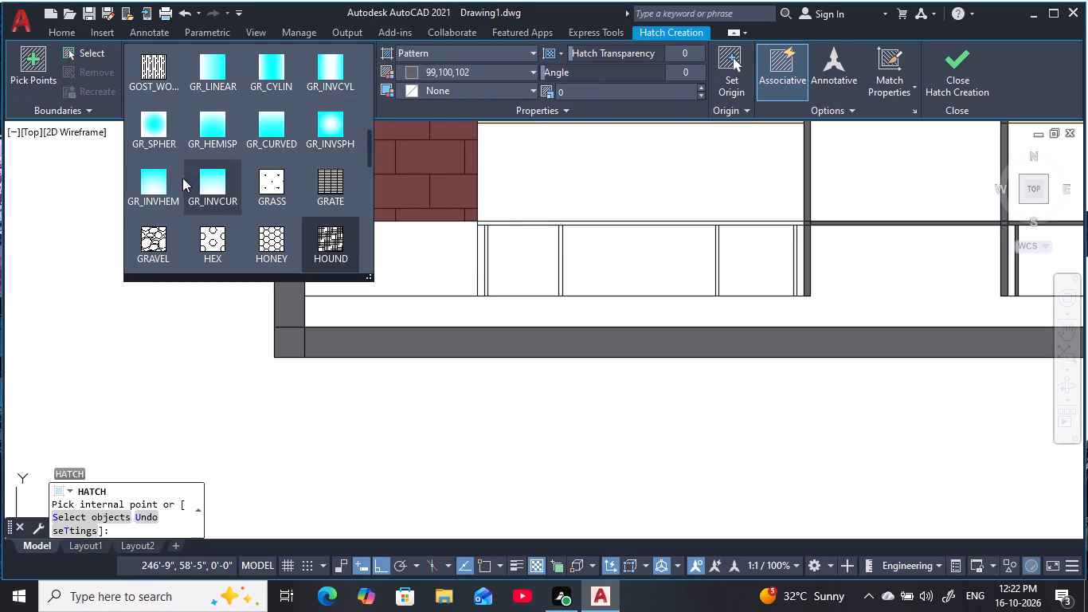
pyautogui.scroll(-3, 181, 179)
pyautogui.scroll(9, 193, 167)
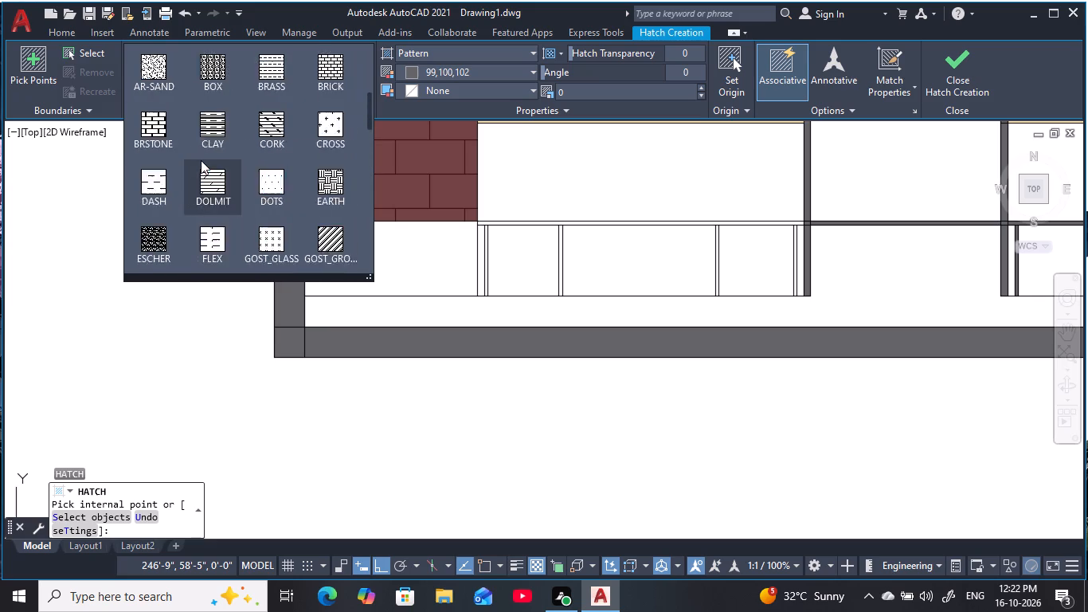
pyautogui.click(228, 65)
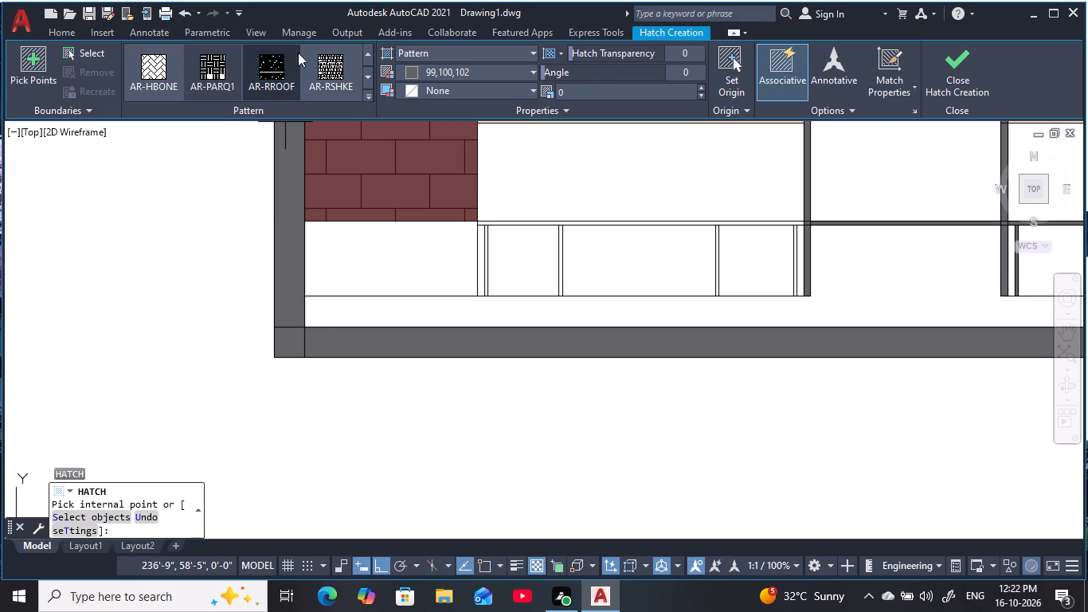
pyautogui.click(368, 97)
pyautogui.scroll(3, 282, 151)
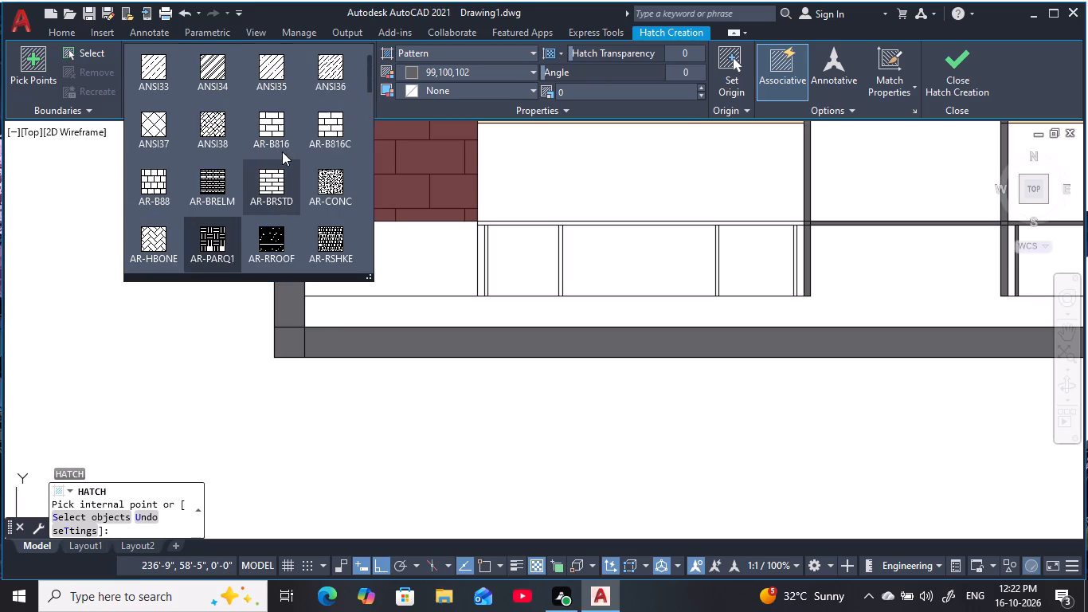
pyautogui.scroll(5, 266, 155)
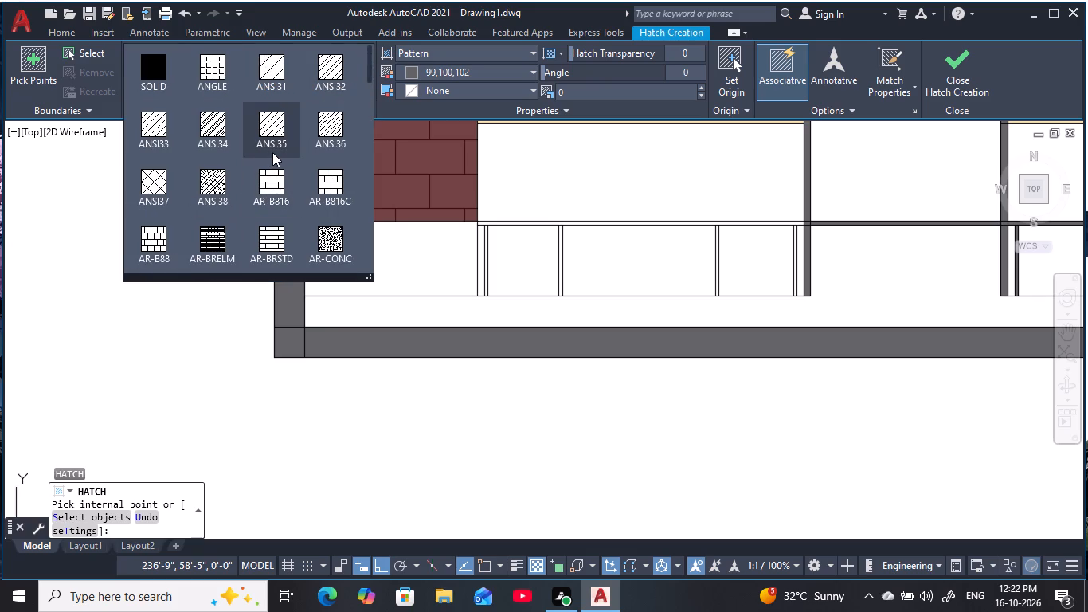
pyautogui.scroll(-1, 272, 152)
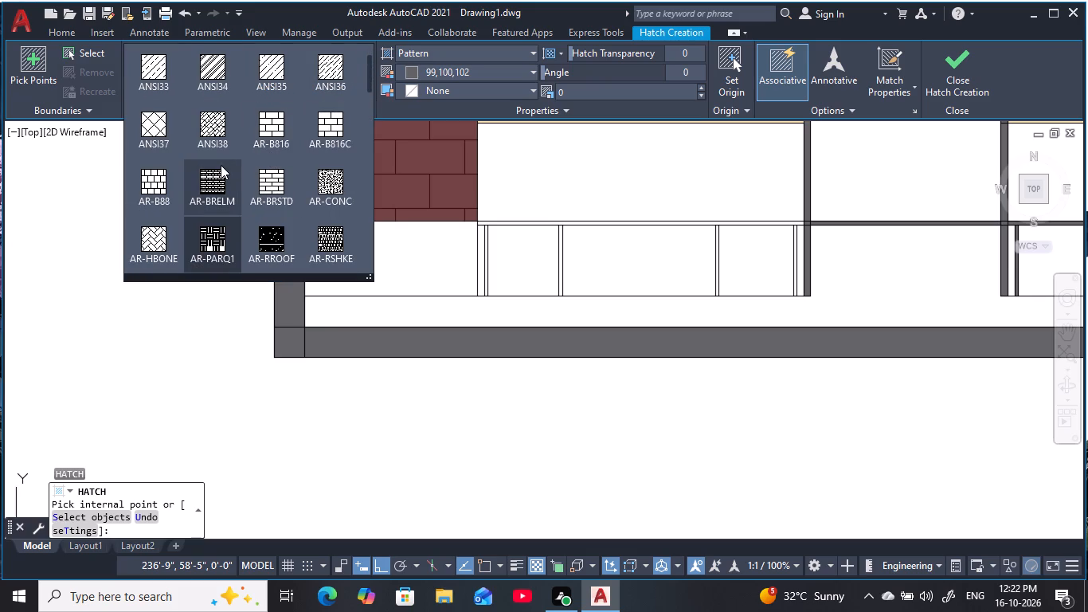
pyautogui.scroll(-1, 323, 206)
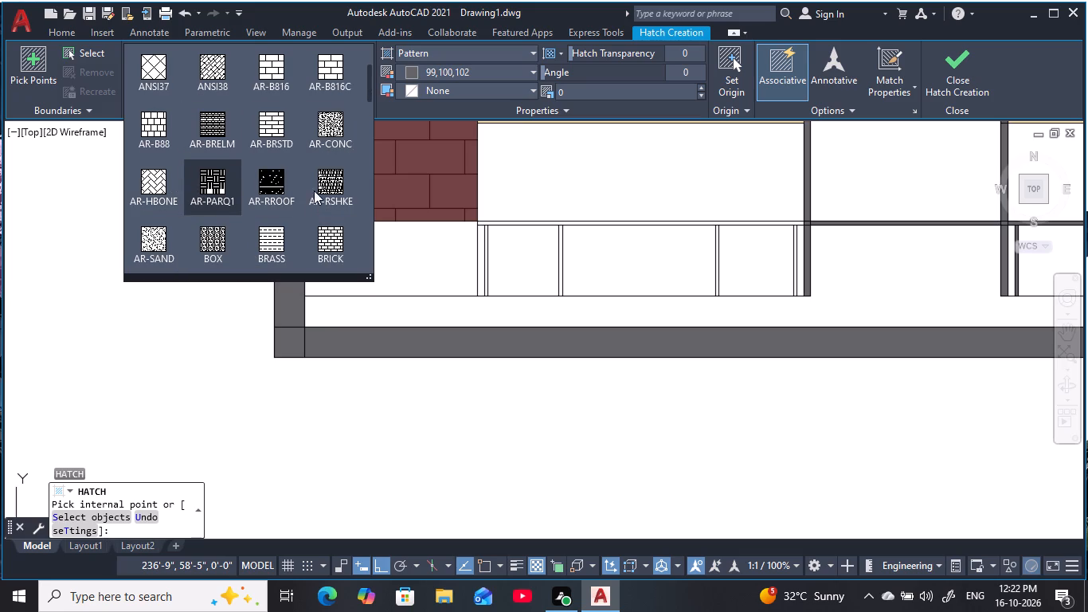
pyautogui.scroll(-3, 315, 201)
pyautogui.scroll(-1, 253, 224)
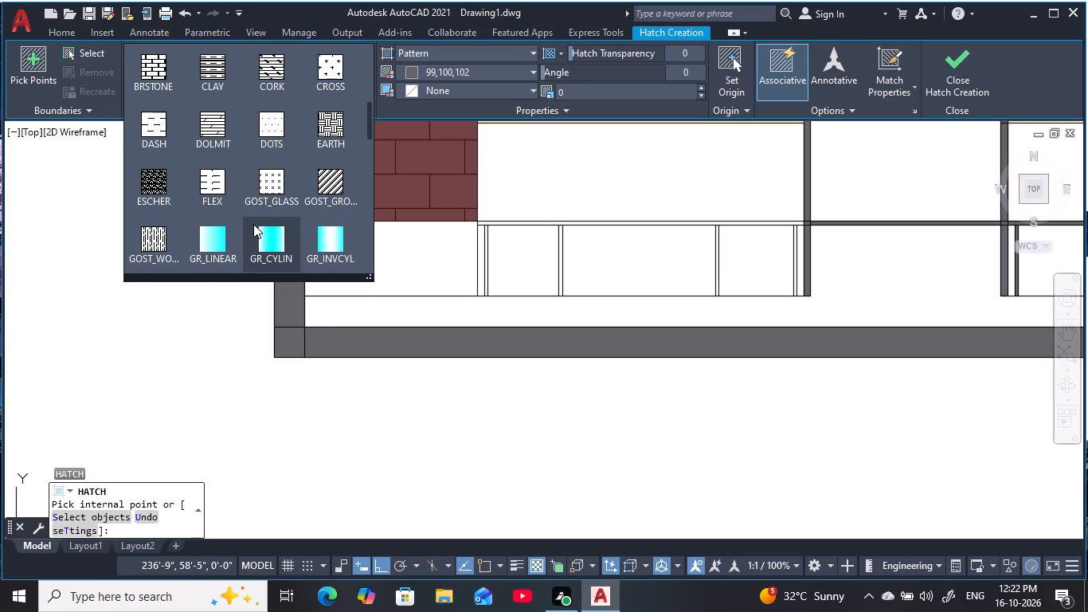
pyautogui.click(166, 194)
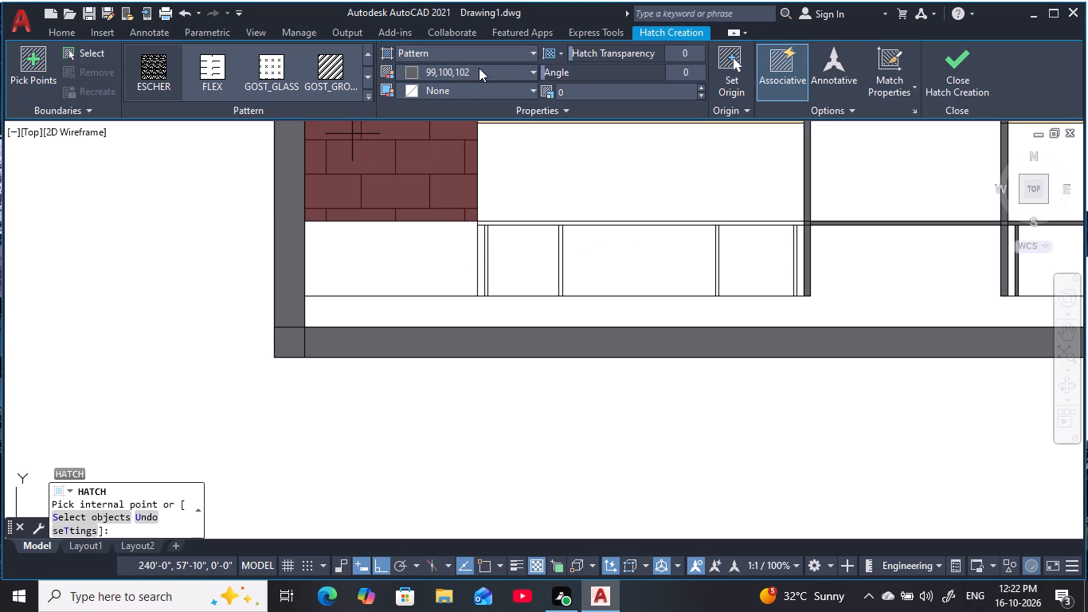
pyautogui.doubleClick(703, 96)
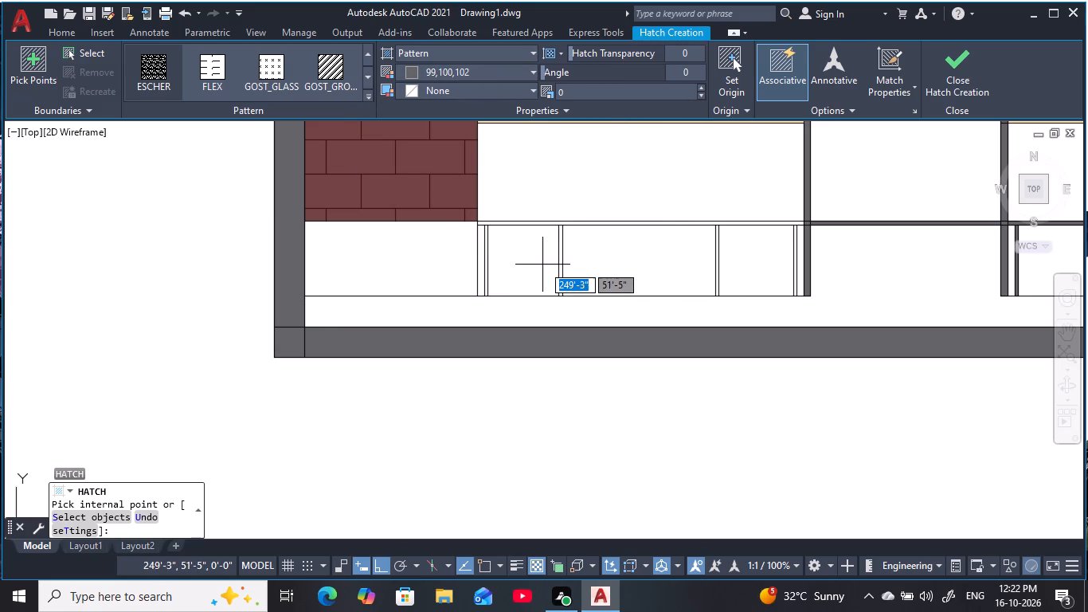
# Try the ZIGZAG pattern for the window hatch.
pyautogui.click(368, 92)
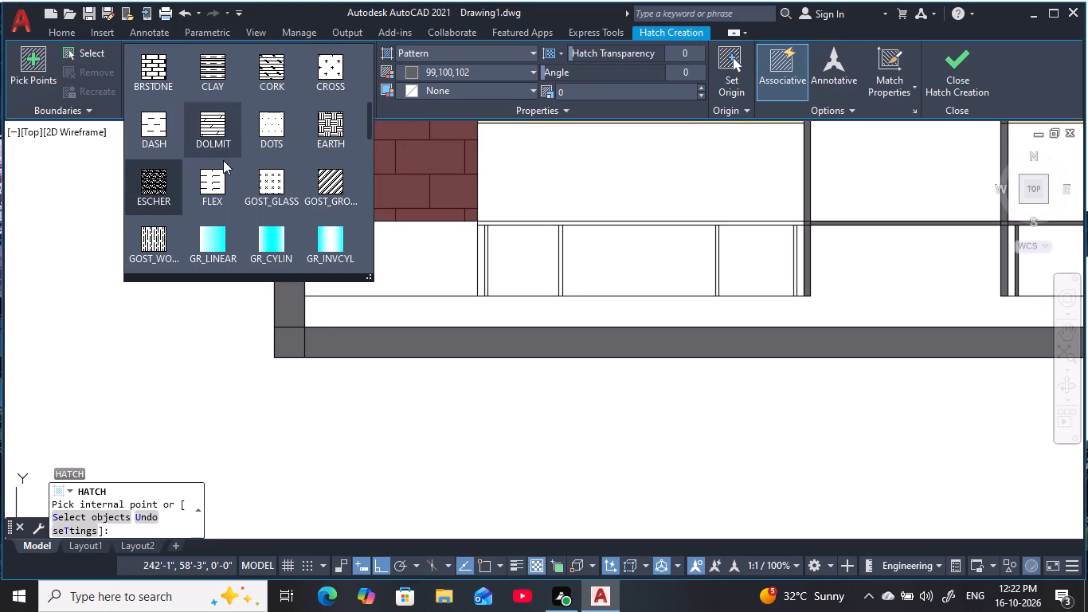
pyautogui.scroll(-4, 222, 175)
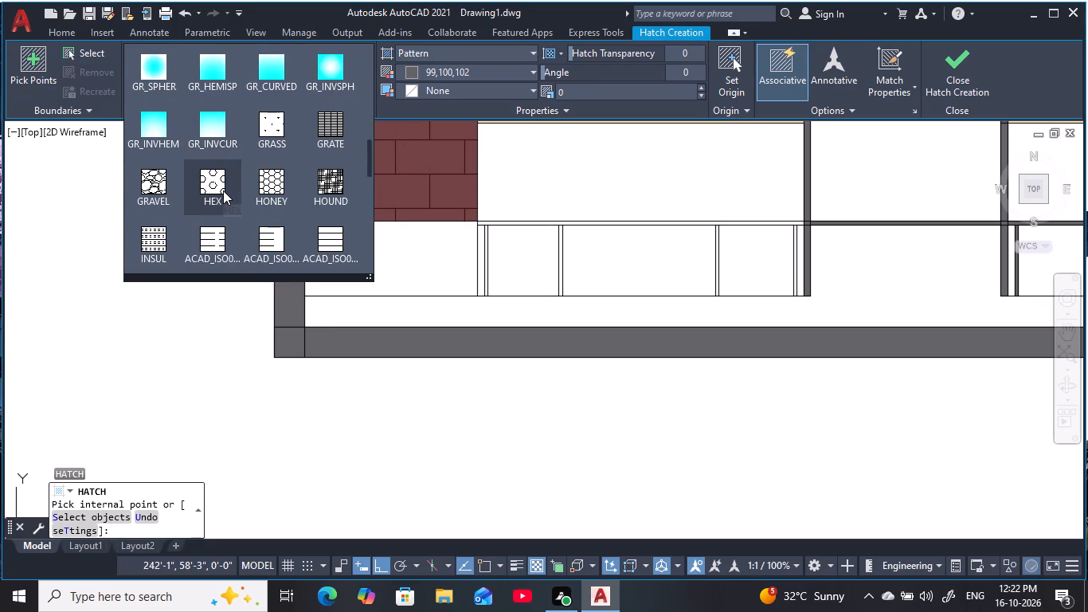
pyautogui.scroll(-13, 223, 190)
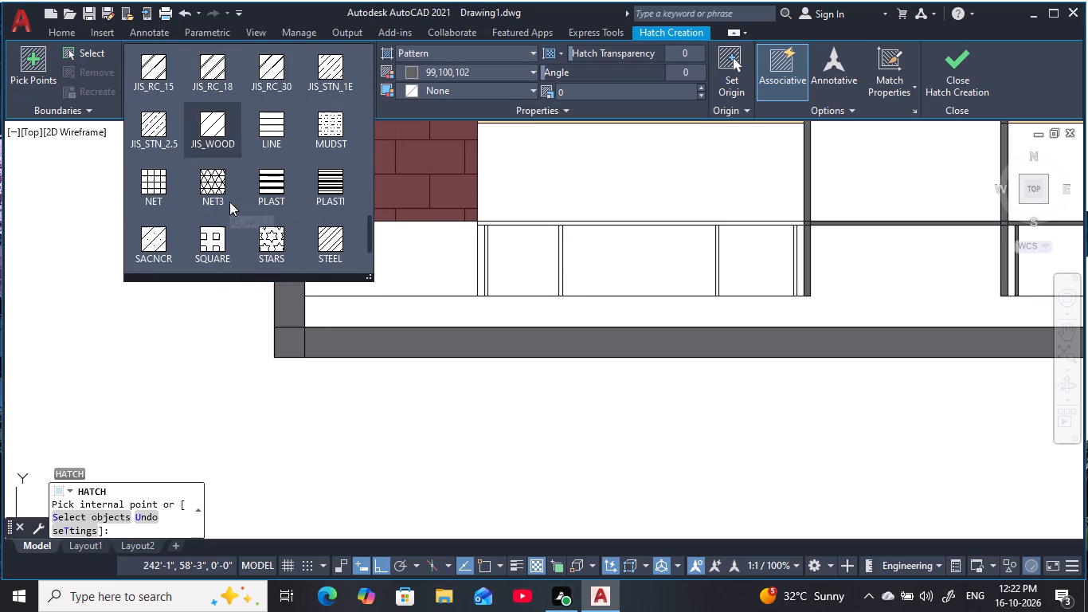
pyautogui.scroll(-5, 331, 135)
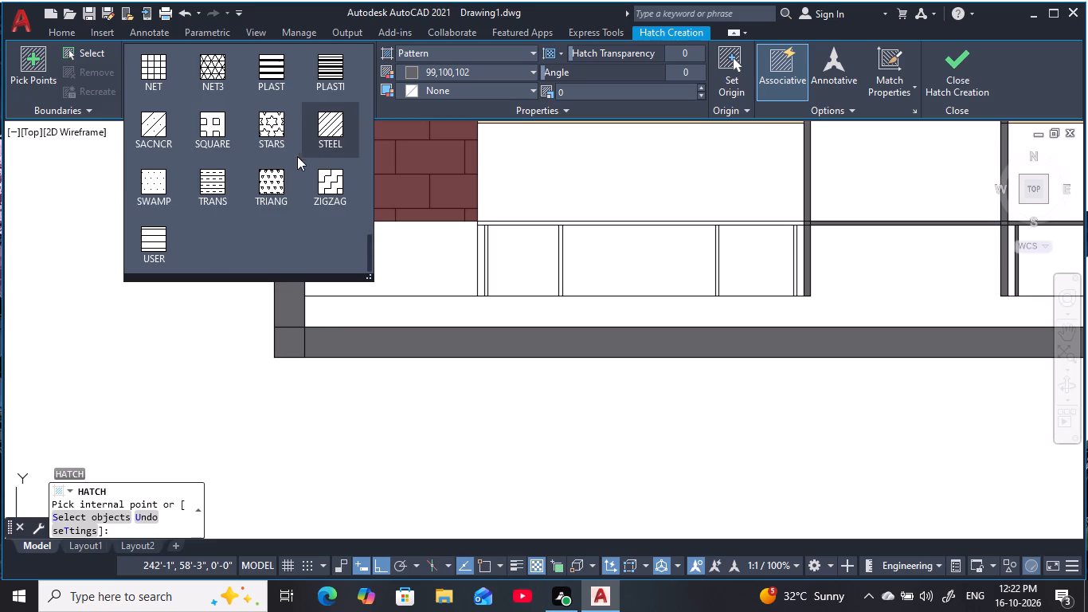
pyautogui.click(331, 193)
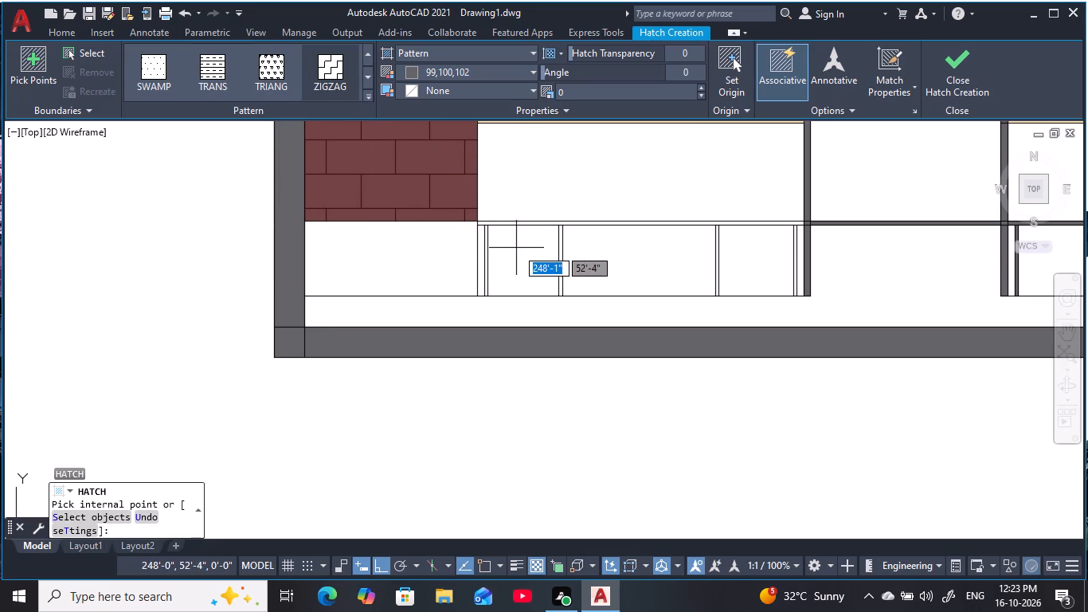
# Switch the hatch pattern back to HOUND and set the hatch scale to 1.
pyautogui.click(365, 92)
pyautogui.scroll(2, 188, 205)
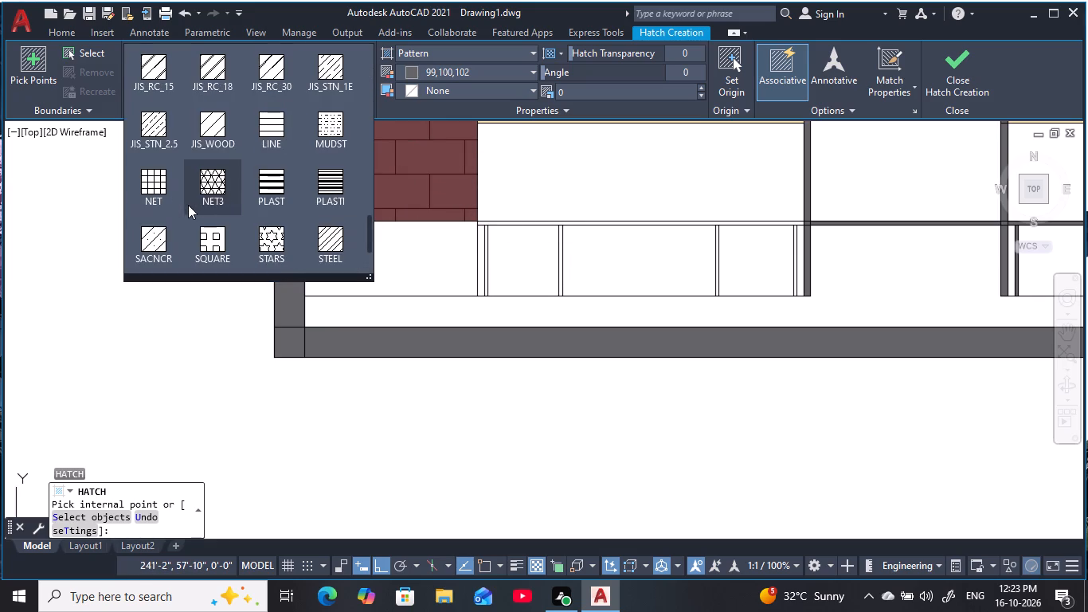
pyautogui.scroll(2, 244, 154)
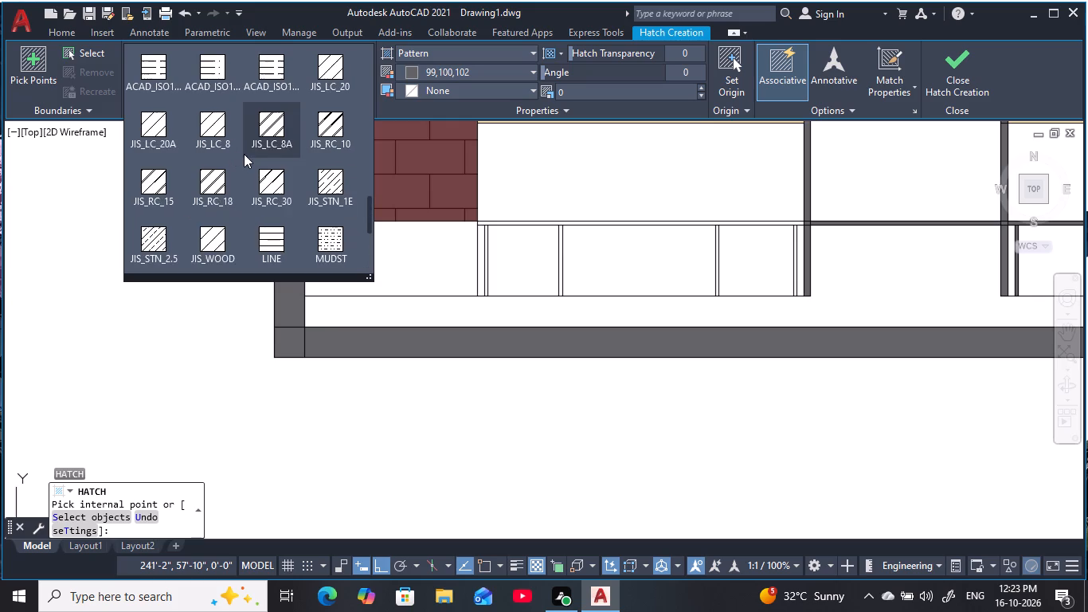
pyautogui.scroll(5, 244, 154)
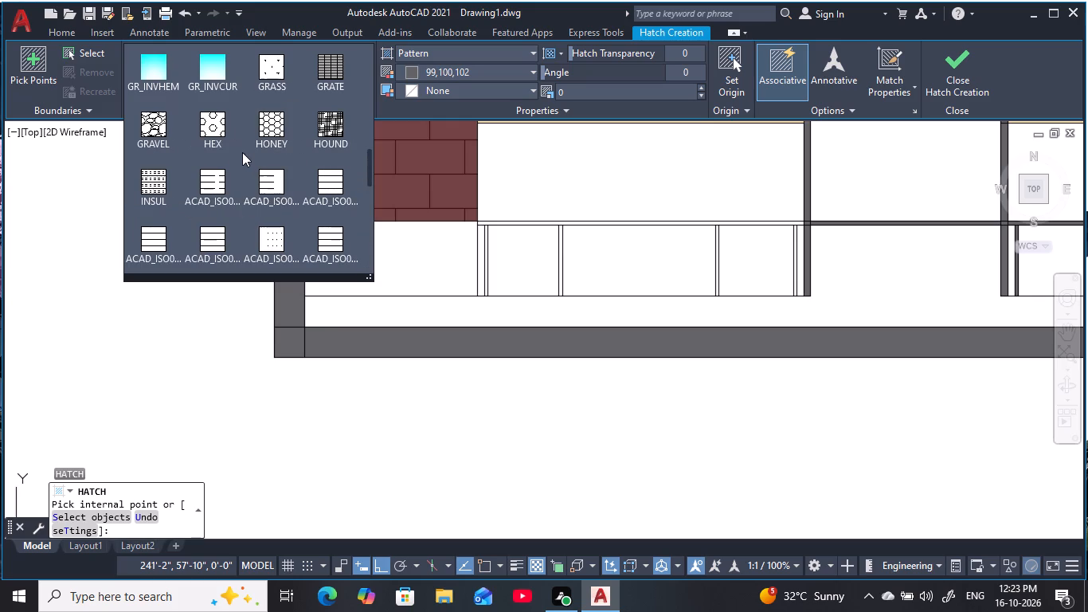
pyautogui.click(322, 124)
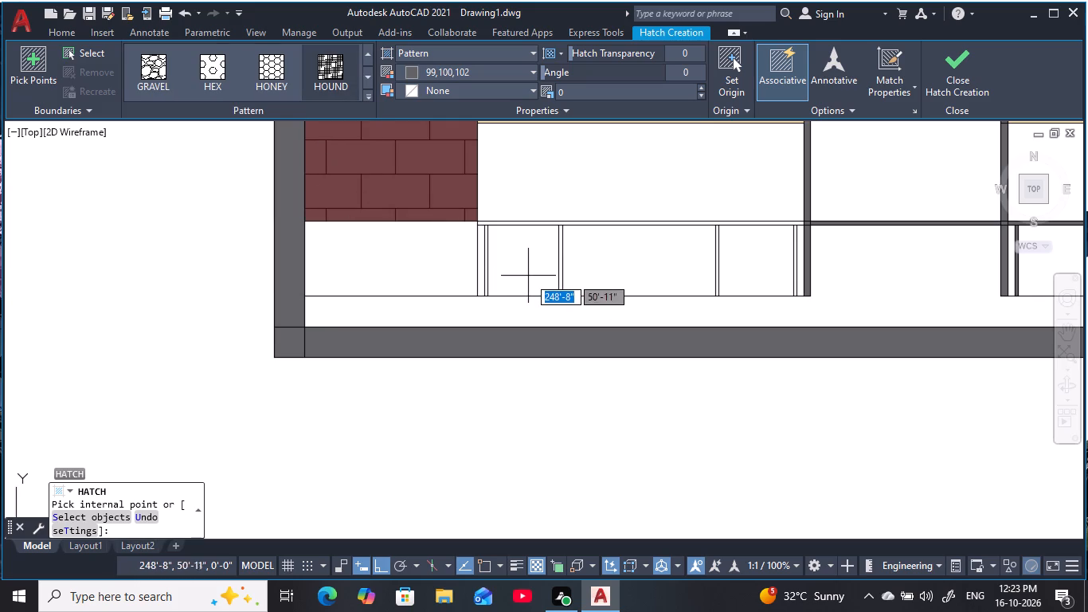
pyautogui.tripleClick(698, 84)
pyautogui.tripleClick(700, 86)
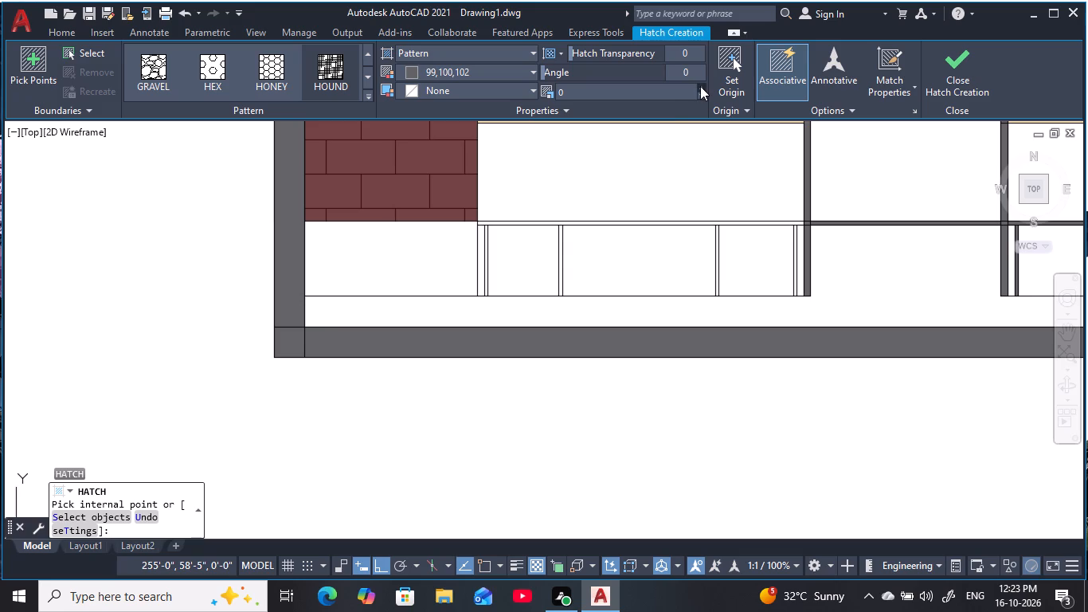
pyautogui.tripleClick(700, 86)
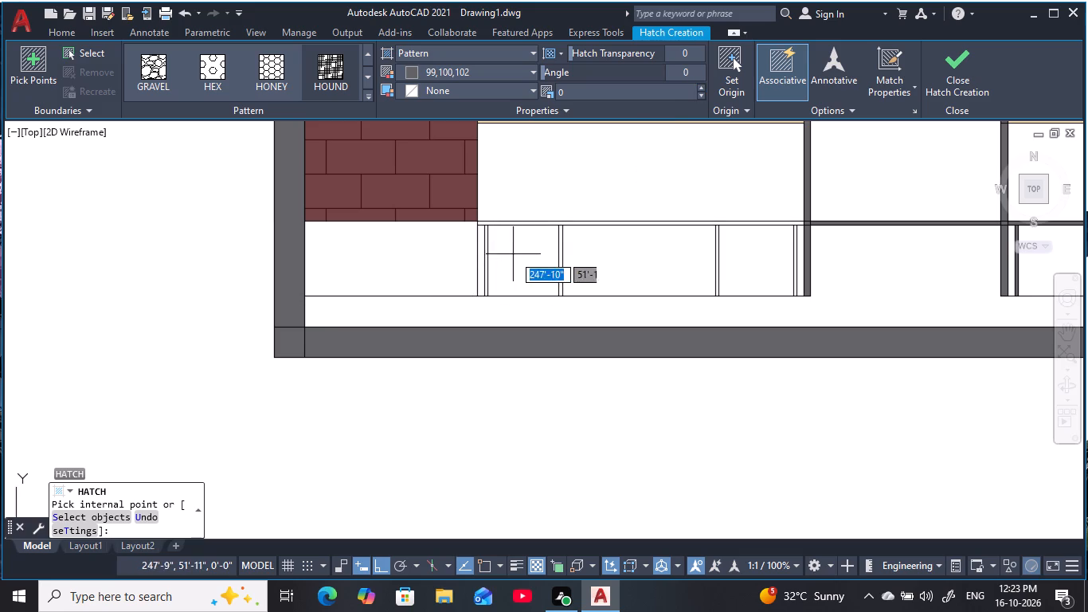
pyautogui.tripleClick(703, 87)
pyautogui.click(641, 93)
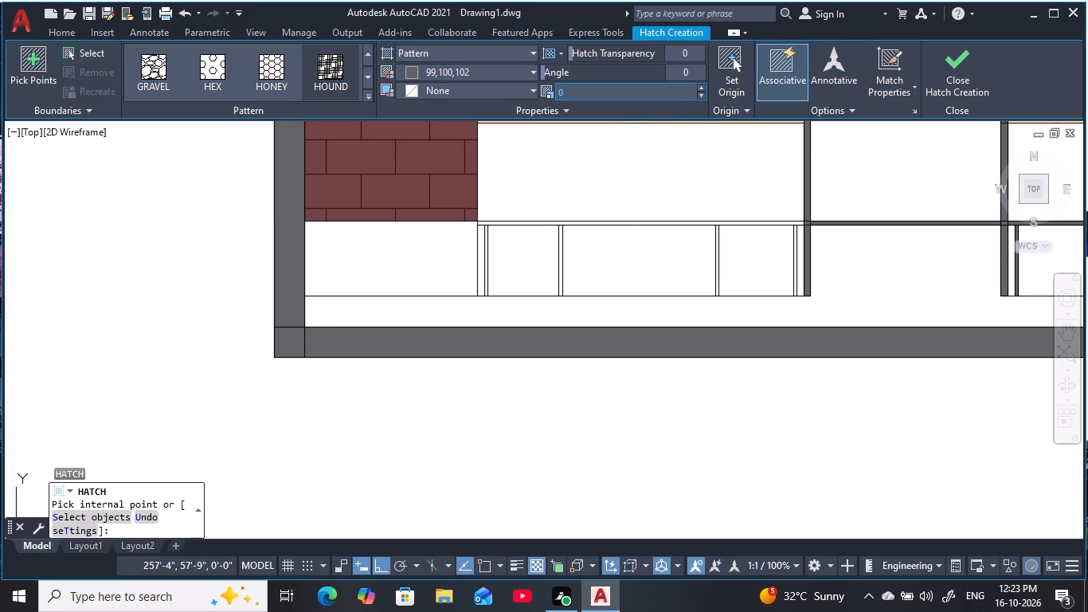
pyautogui.press('BackSpace')
pyautogui.press('1')
pyautogui.press('Return')
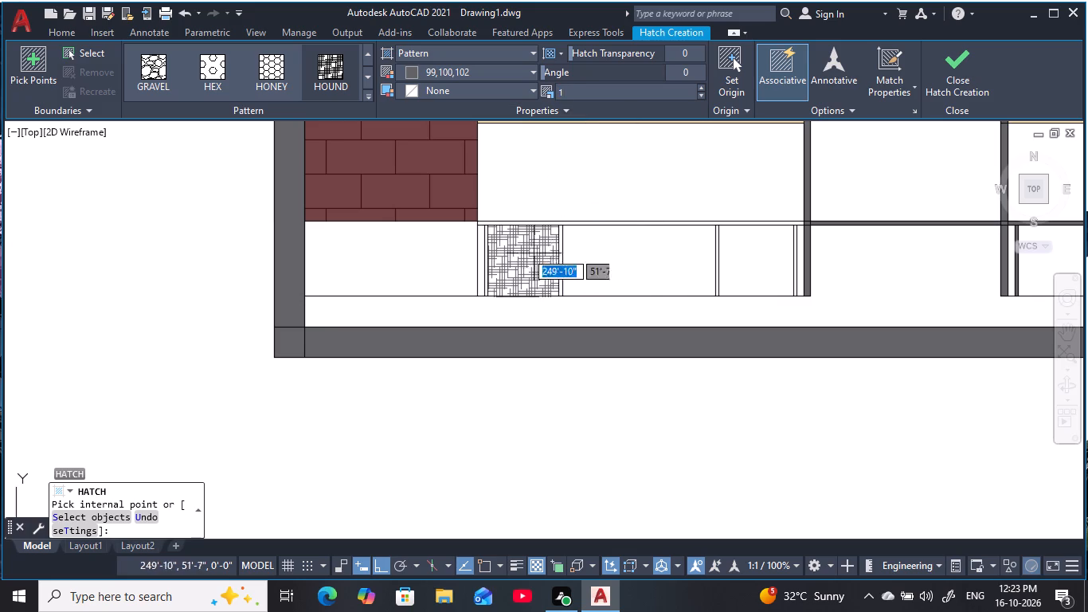
# Hatch the first pane of the left-hand ground-floor window with the EARTH pattern in colour 153,27,30.
pyautogui.click(370, 97)
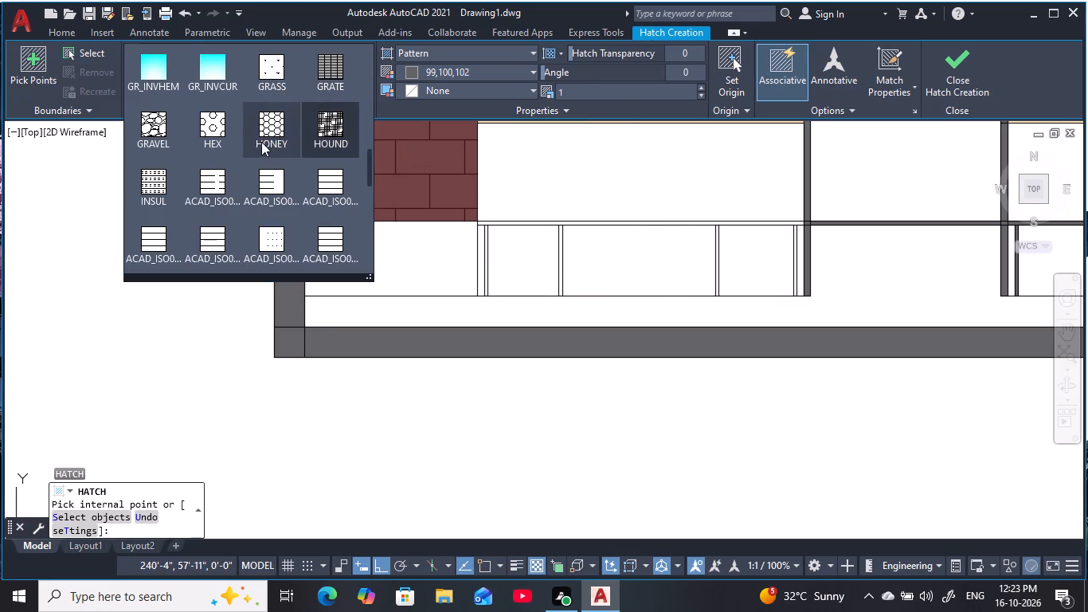
pyautogui.scroll(4, 264, 143)
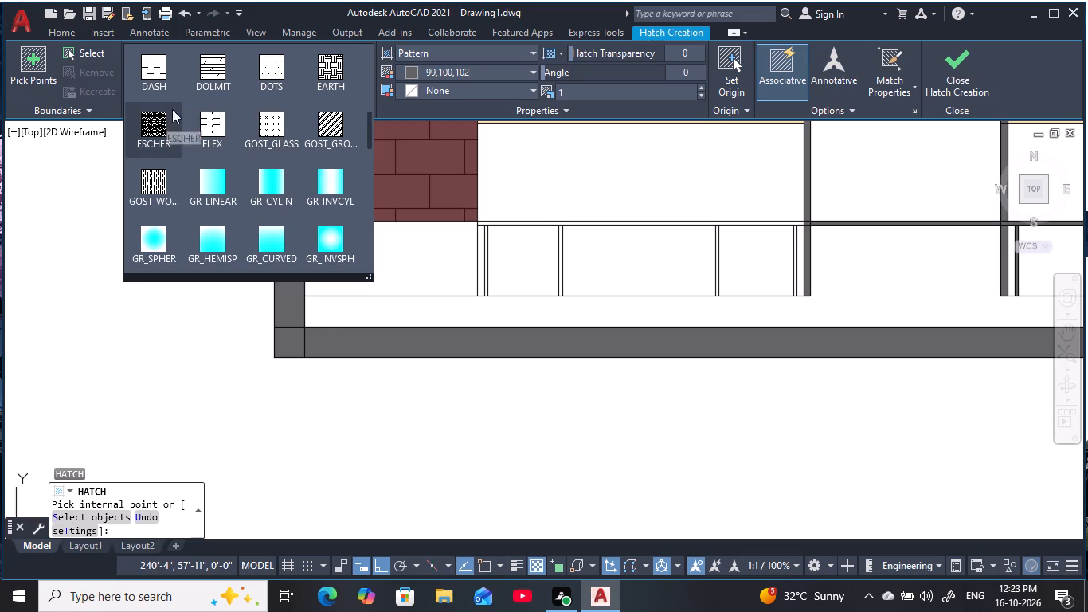
pyautogui.click(336, 71)
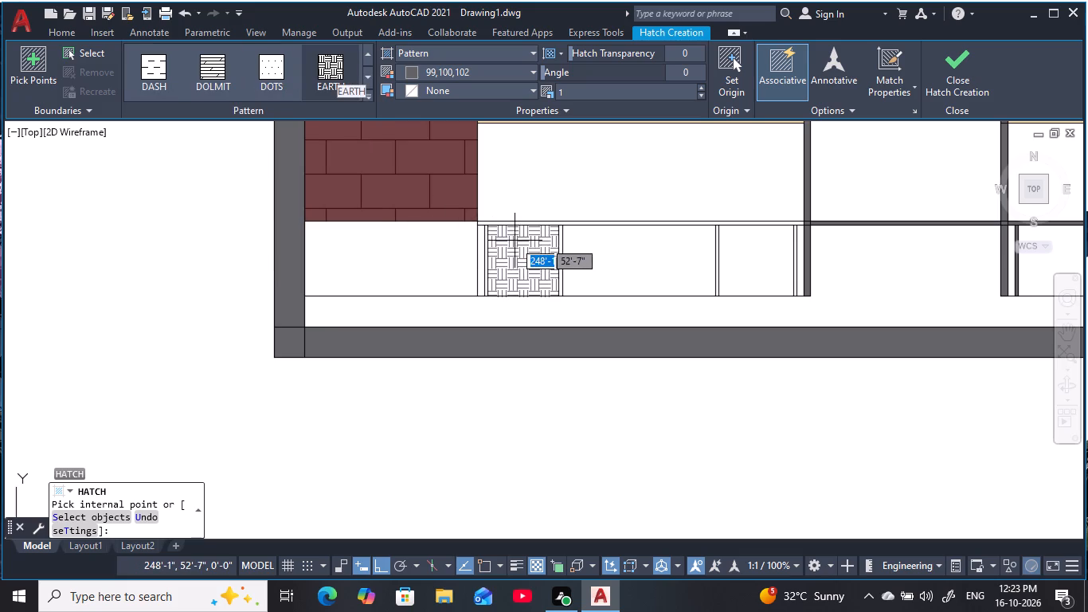
pyautogui.click(522, 256)
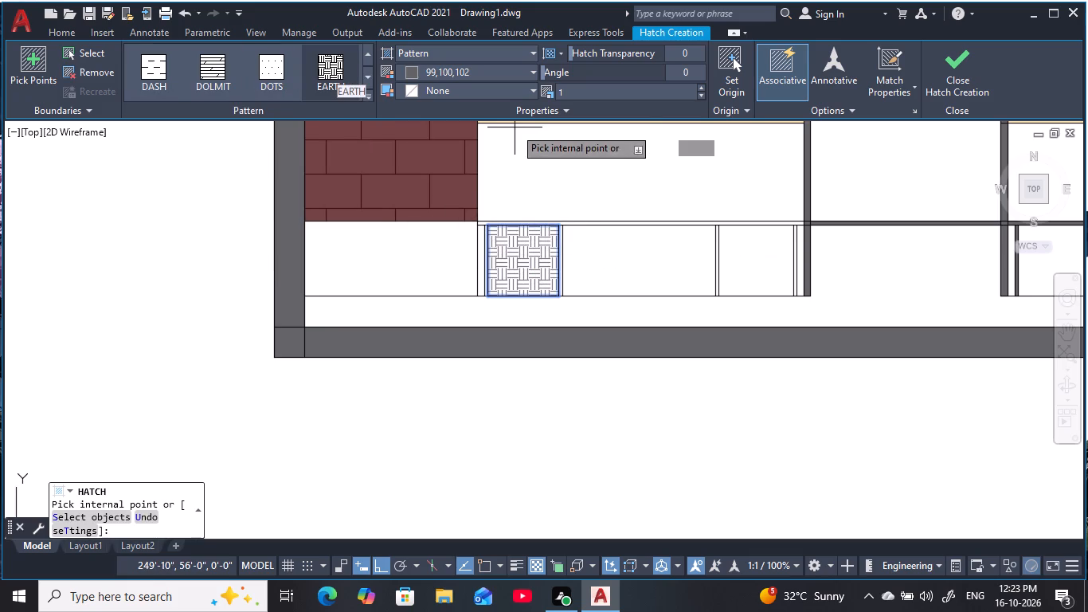
pyautogui.click(528, 65)
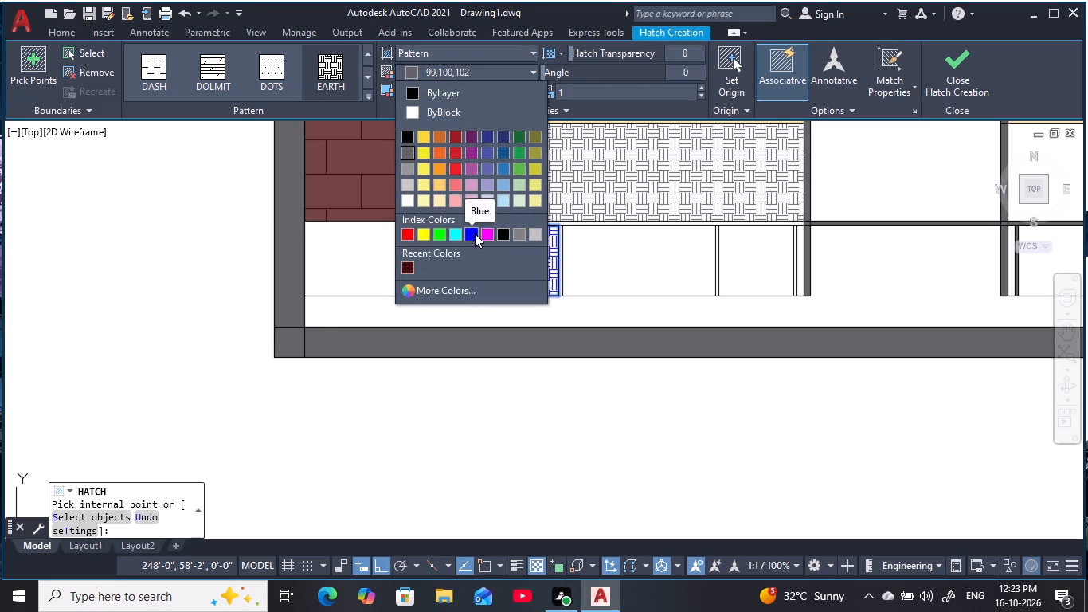
pyautogui.click(461, 135)
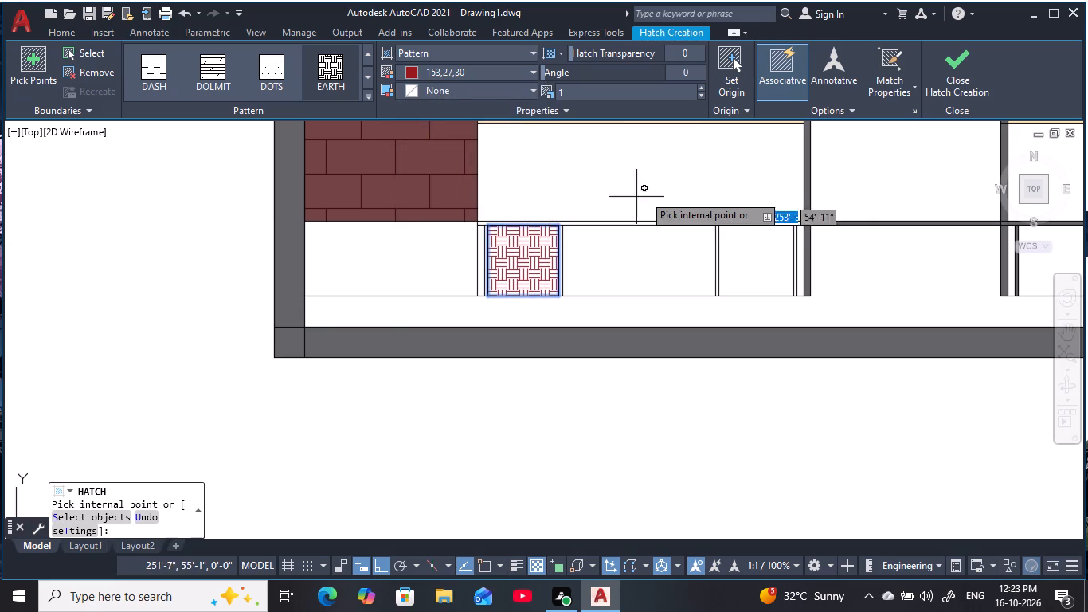
# Add the other two panes of that window and all three panes of the right-hand ground-floor window to the EARTH hatch.
pyautogui.click(614, 275)
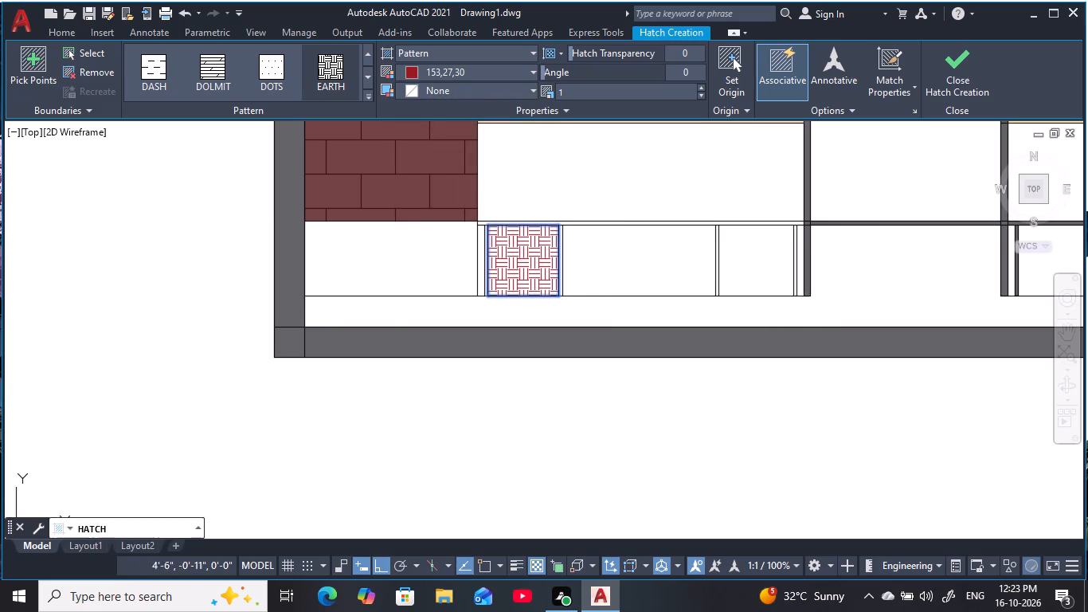
pyautogui.click(756, 265)
pyautogui.moveTo(852, 294); pyautogui.dragTo(535, 324, button='middle')
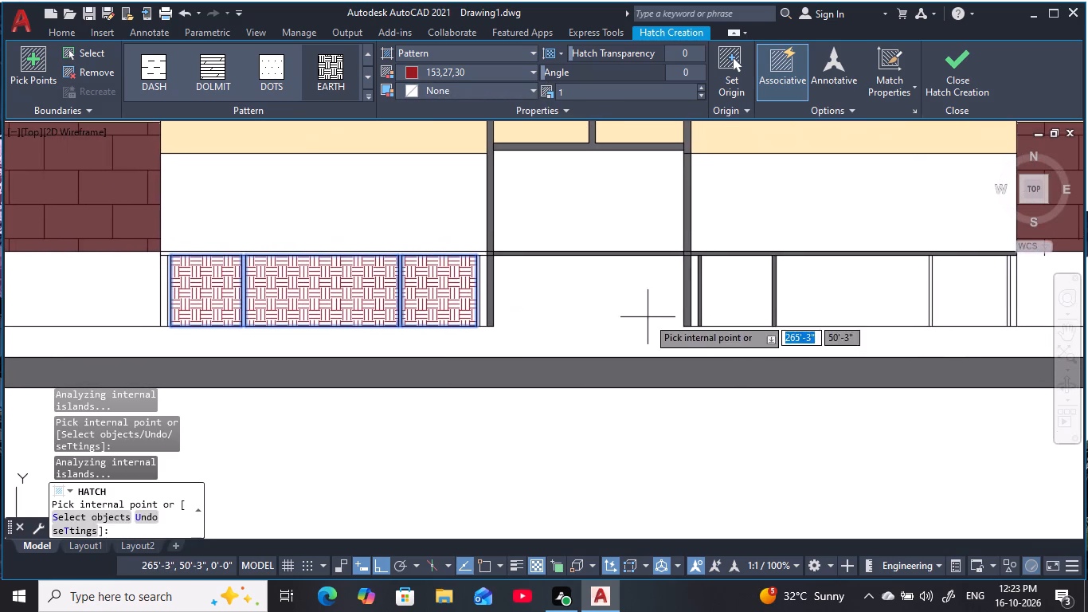
pyautogui.click(717, 293)
pyautogui.click(849, 288)
pyautogui.click(953, 289)
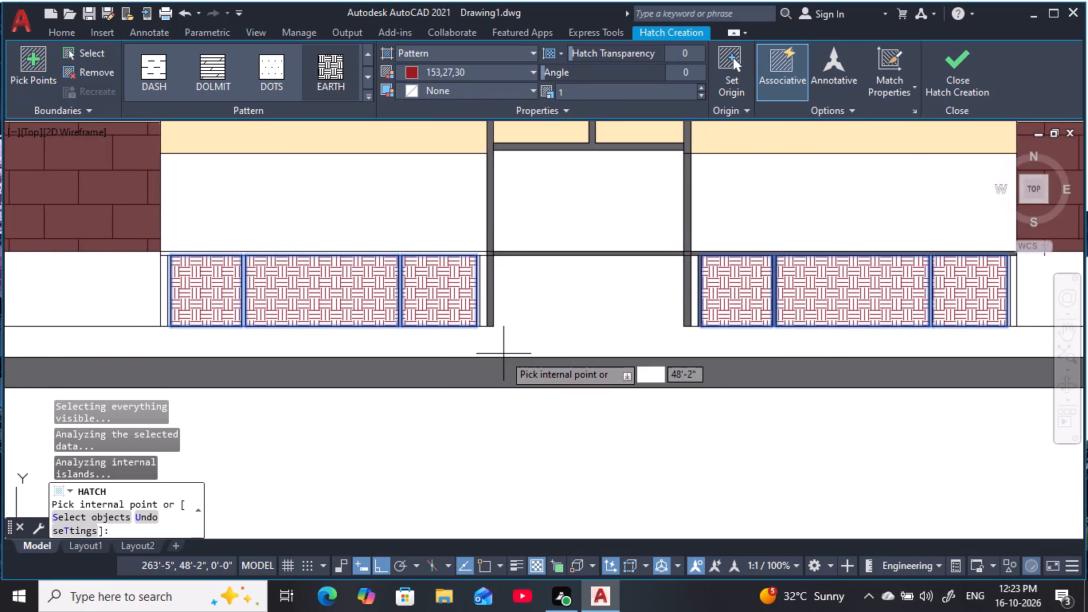
pyautogui.press('Escape')
pyautogui.press('Escape')
pyautogui.press('Escape')
pyautogui.press('Escape')
pyautogui.press('Escape')
pyautogui.press('Escape')
pyautogui.press('Escape')
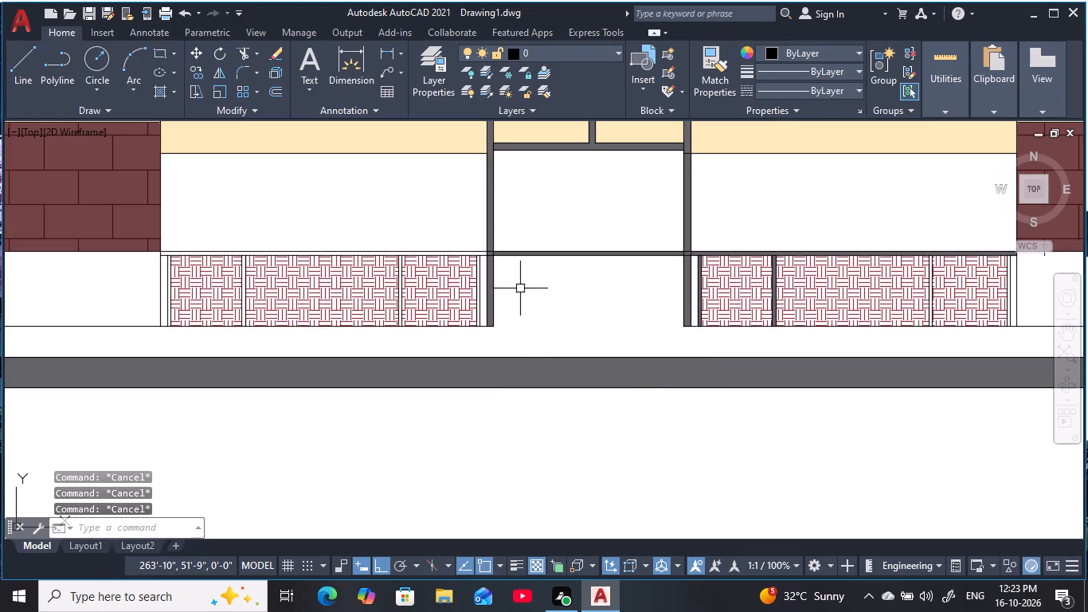
# Fill the left-hand ground-floor window's head strip and four vertical frame members with a solid hatch in colour 99,100,102.
pyautogui.write('H')
pyautogui.press('space')
pyautogui.click(493, 54)
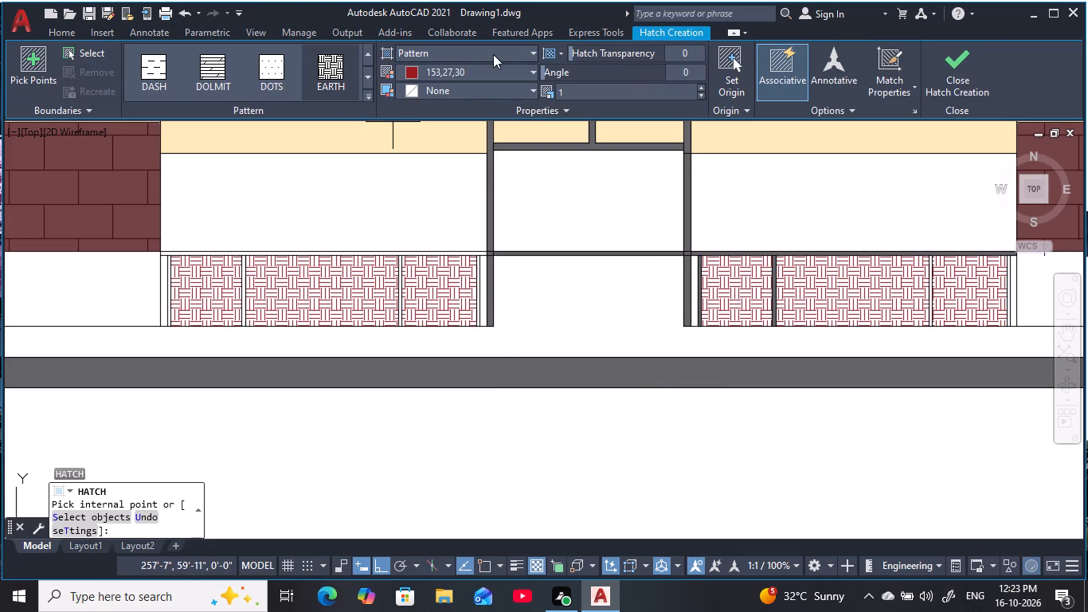
pyautogui.click(460, 77)
pyautogui.click(460, 77)
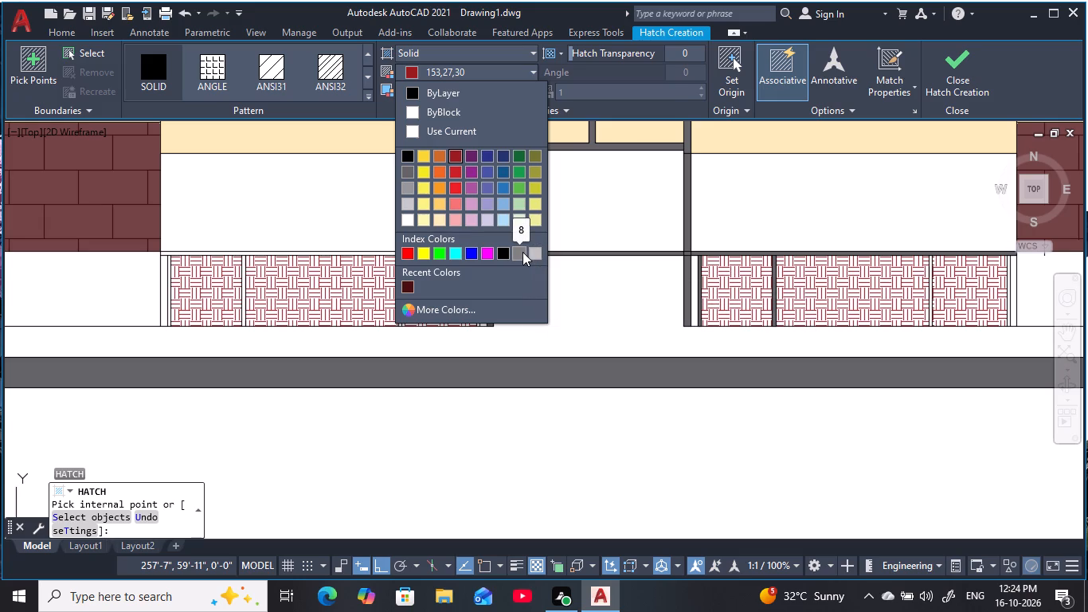
pyautogui.click(408, 171)
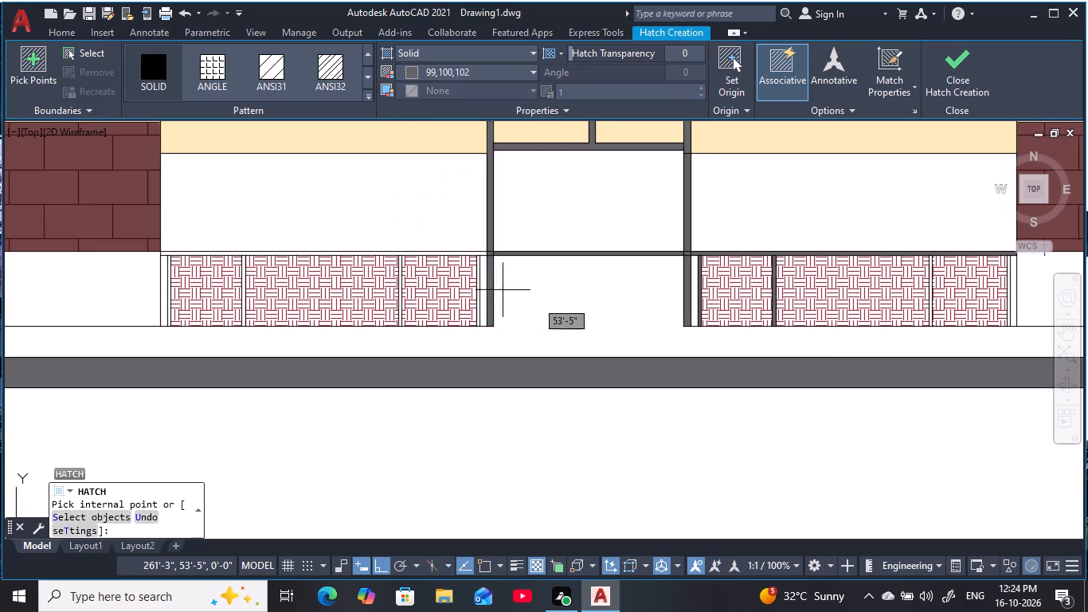
pyautogui.scroll(2, 465, 284)
pyautogui.scroll(-1, 488, 279)
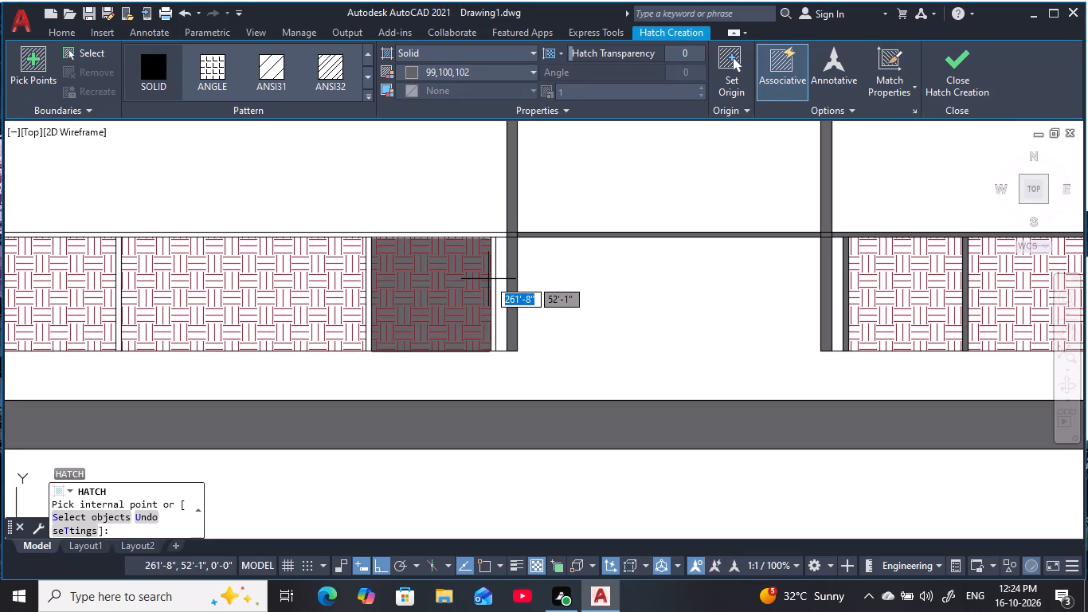
pyautogui.scroll(2, 490, 275)
pyautogui.click(495, 277)
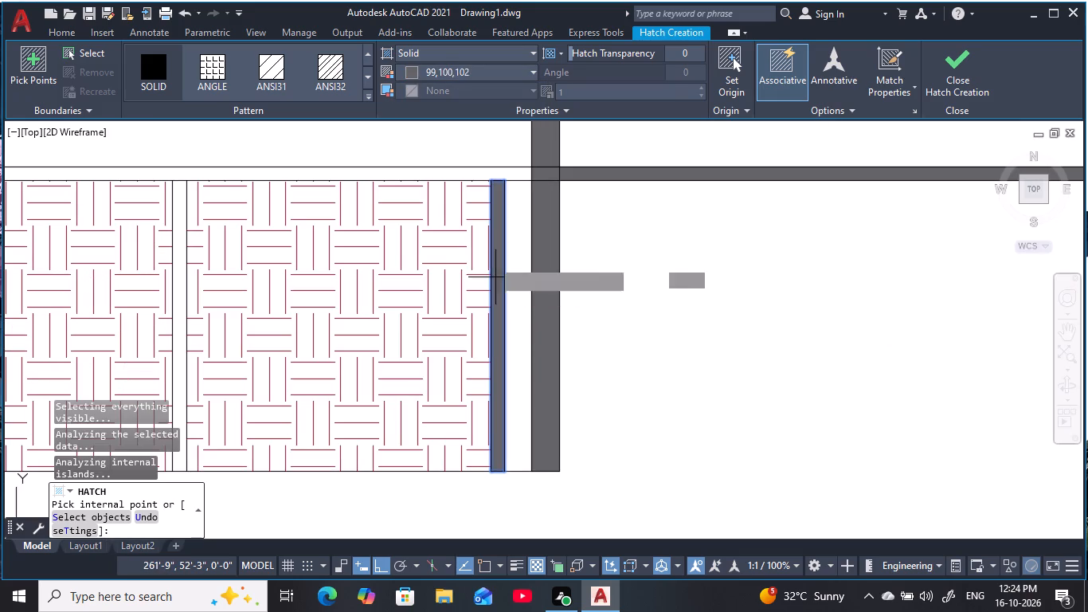
pyautogui.click(507, 171)
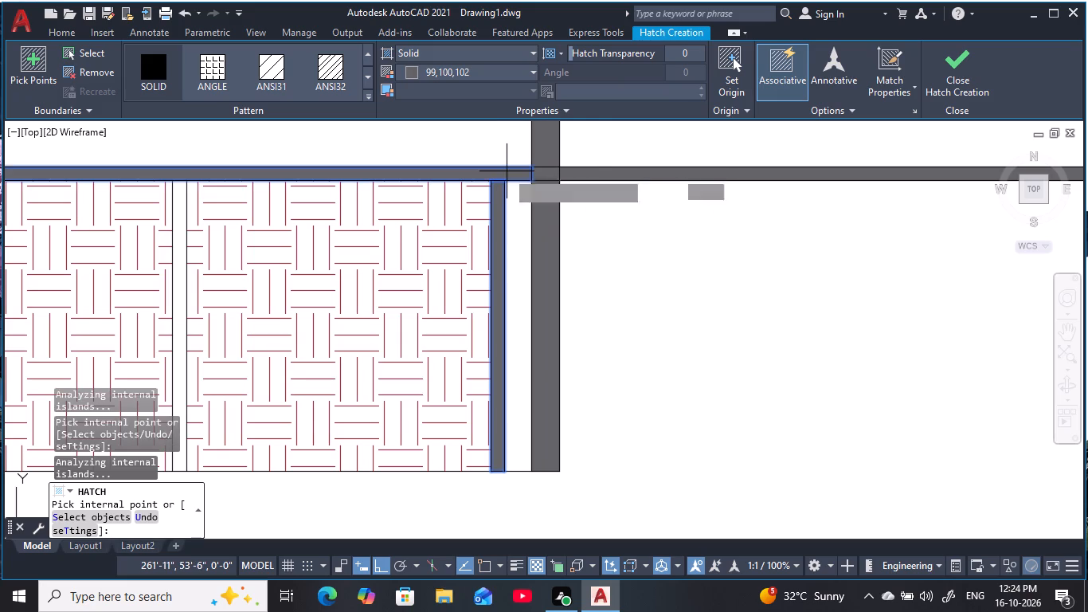
pyautogui.moveTo(391, 253); pyautogui.dragTo(737, 181, button='middle')
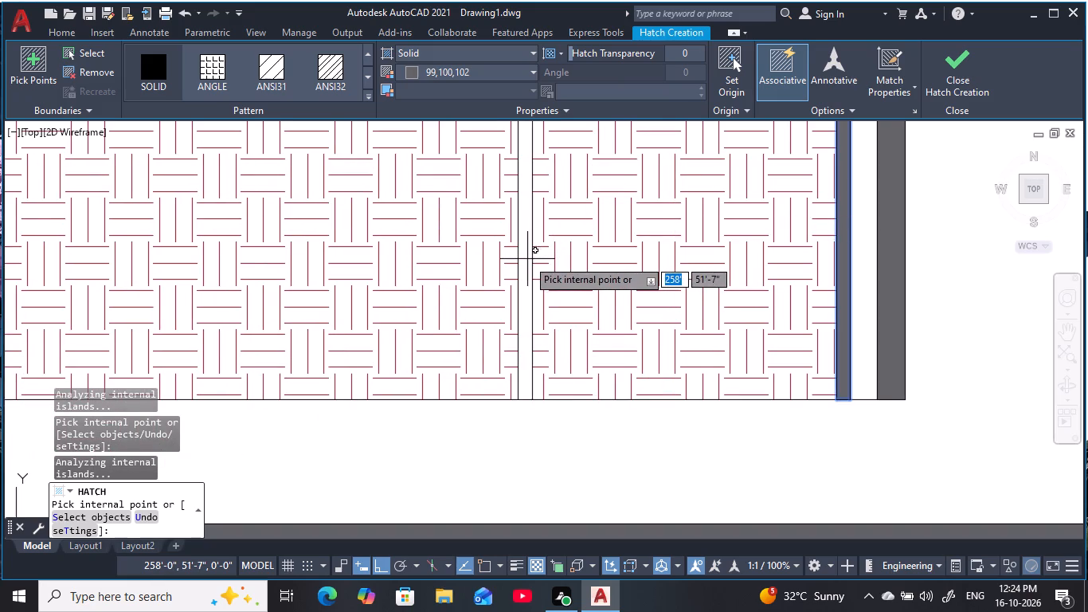
pyautogui.click(527, 259)
pyautogui.moveTo(514, 265); pyautogui.dragTo(964, 252, button='middle')
pyautogui.scroll(-2, 591, 283)
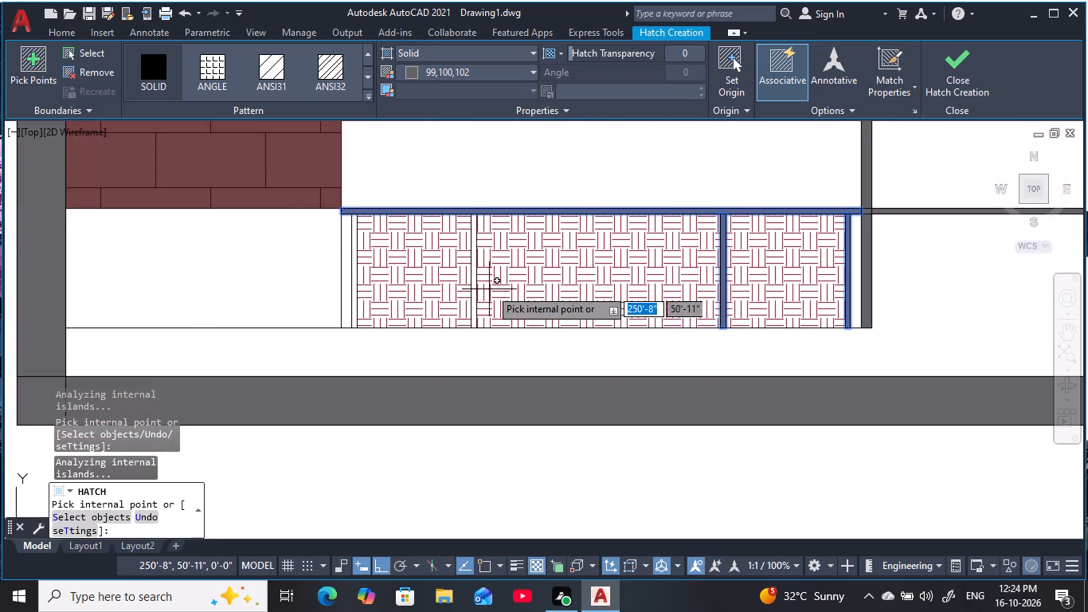
pyautogui.scroll(1, 487, 281)
pyautogui.click(462, 269)
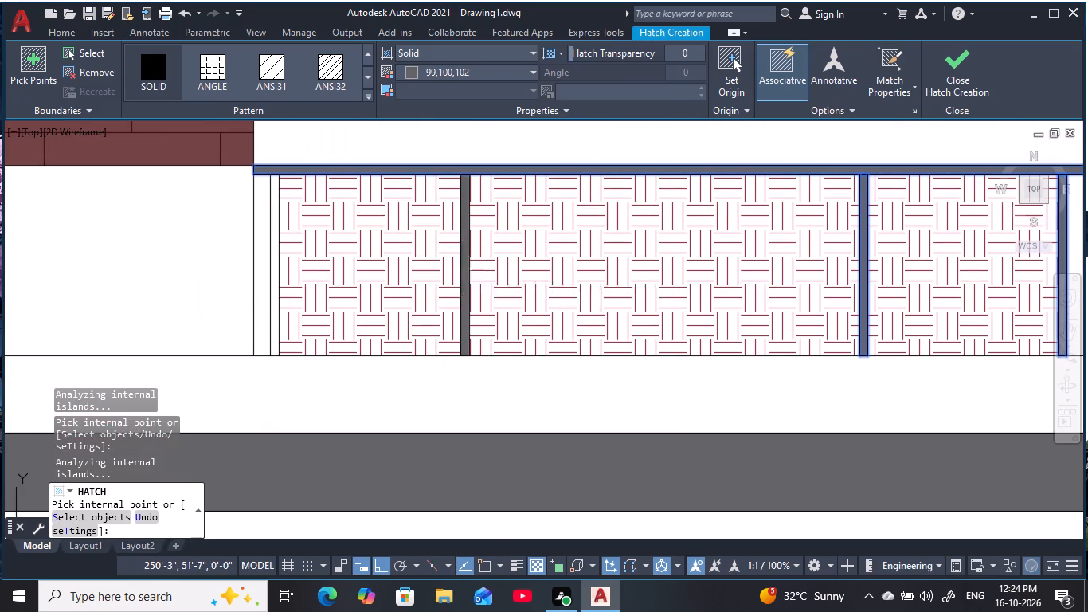
pyautogui.click(277, 284)
pyautogui.scroll(-2, 410, 325)
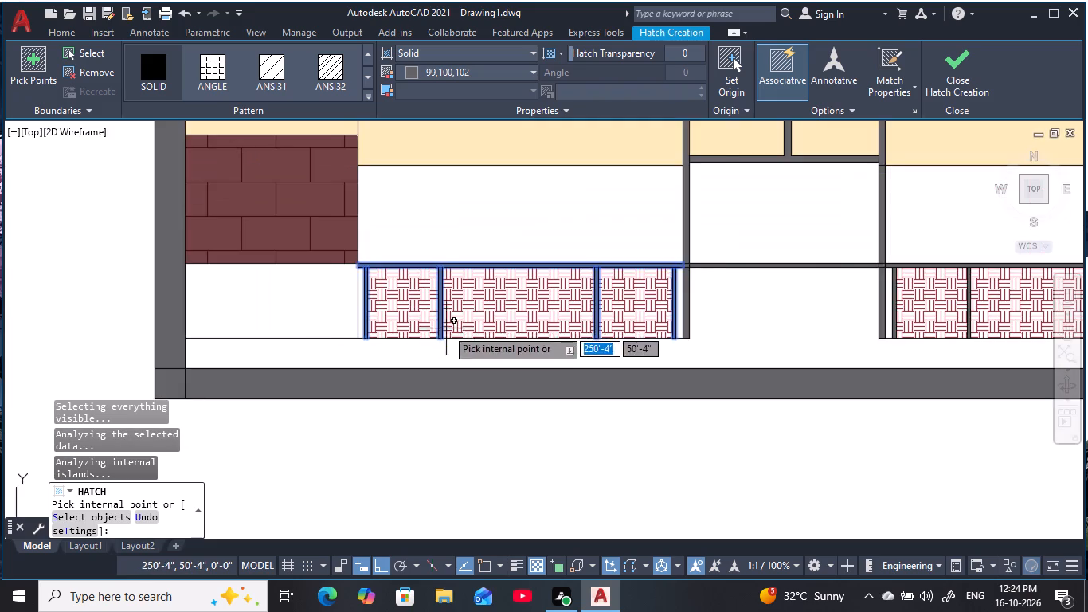
# Fill the two unfilled vertical frame members of the right-hand ground-floor window with the same solid grey hatch.
pyautogui.moveTo(446, 328); pyautogui.dragTo(194, 331, button='middle')
pyautogui.moveTo(820, 307); pyautogui.dragTo(697, 299, button='middle')
pyautogui.scroll(2, 781, 300)
pyautogui.click(700, 279)
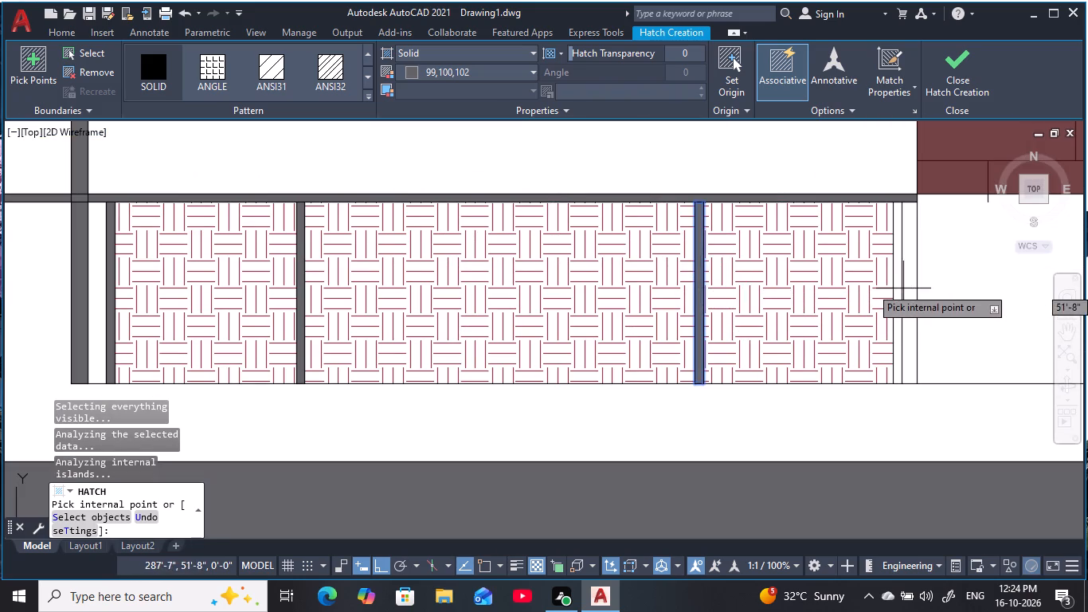
pyautogui.click(898, 282)
pyautogui.scroll(-2, 832, 349)
pyautogui.moveTo(832, 349); pyautogui.dragTo(939, 357, button='middle')
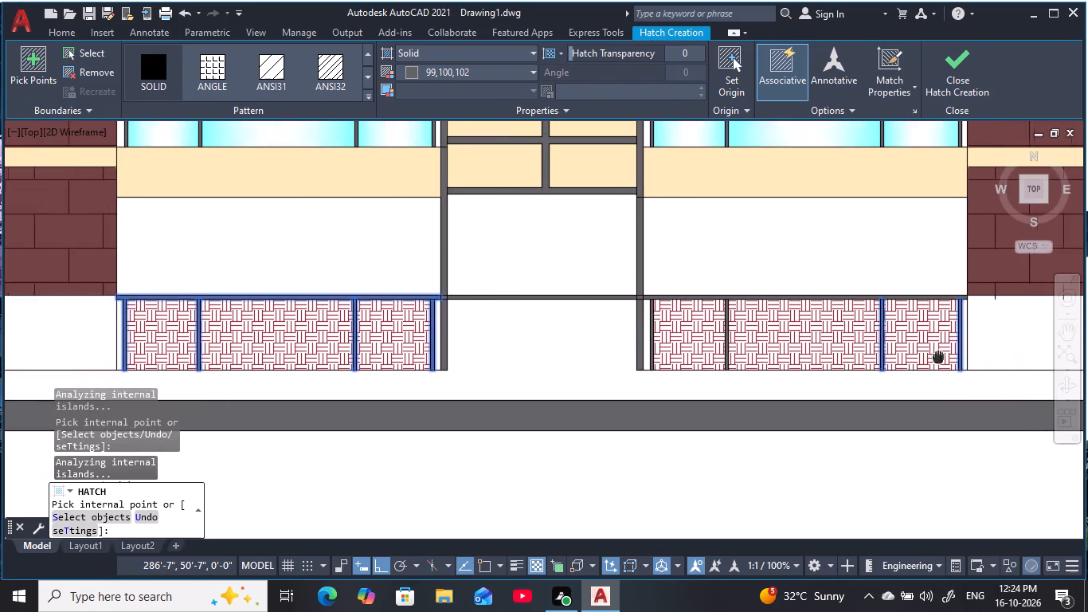
pyautogui.press('Escape')
pyautogui.press('Escape')
pyautogui.press('Escape')
pyautogui.press('Escape')
pyautogui.press('Escape')
pyautogui.press('Escape')
pyautogui.press('Escape')
# Trim away the horizontal lines and grey strip crossing the central entrance opening at window-head height.
pyautogui.write('TR')
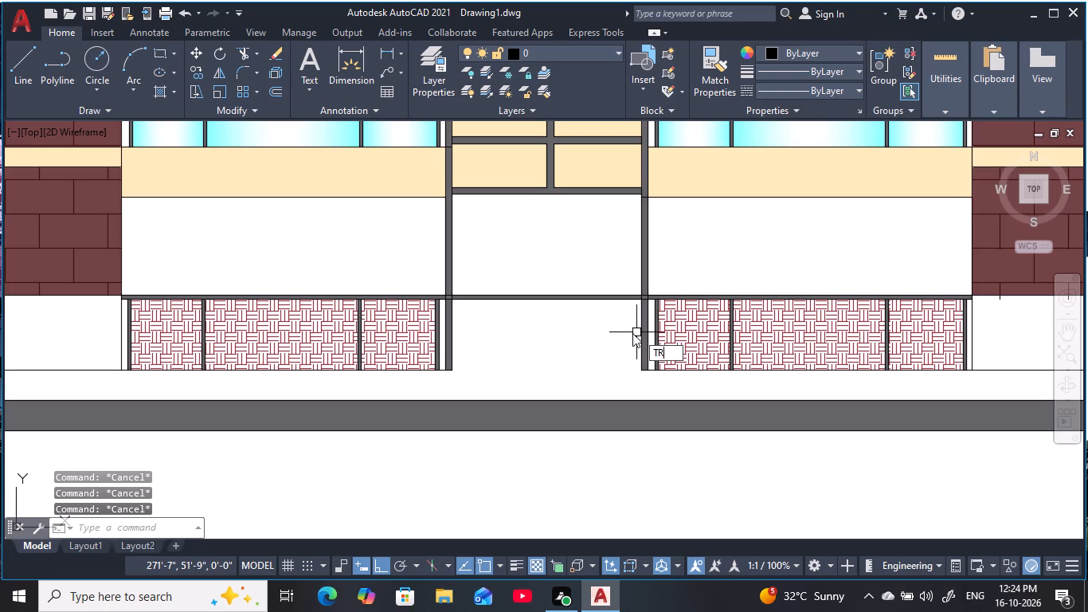
pyautogui.press('space')
pyautogui.click(607, 319)
pyautogui.click(589, 251)
pyautogui.click(558, 325)
pyautogui.click(546, 264)
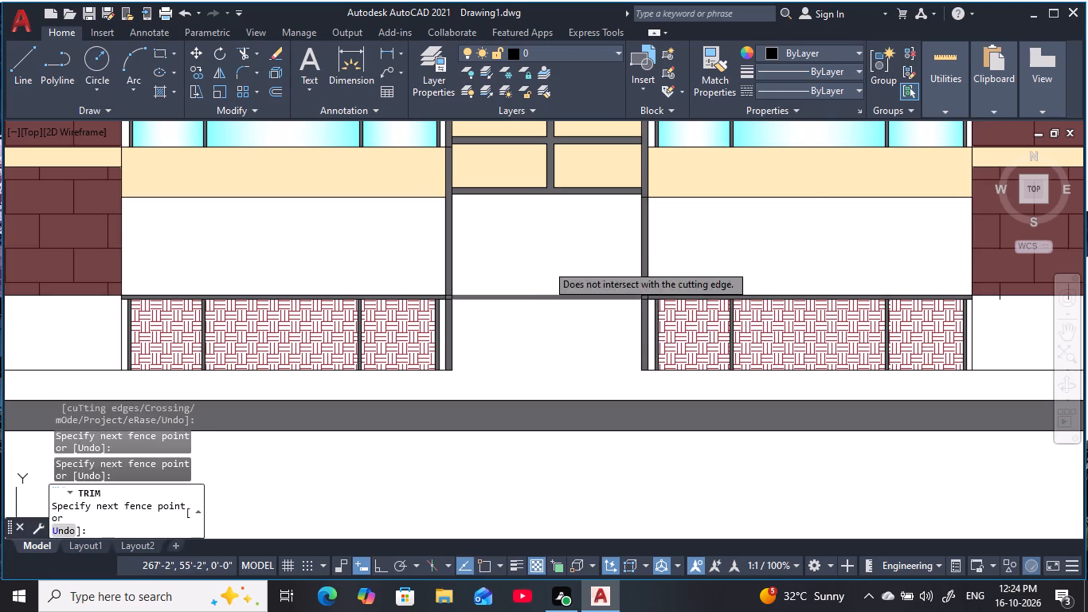
pyautogui.click(589, 298)
pyautogui.scroll(-2, 580, 307)
pyautogui.moveTo(580, 307); pyautogui.dragTo(582, 309, button='middle')
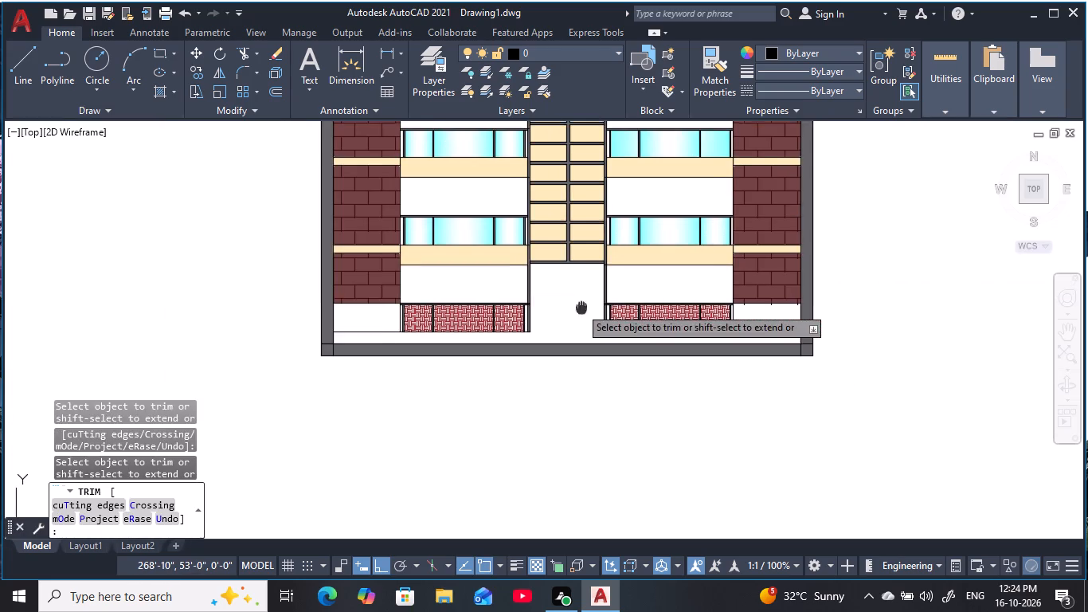
pyautogui.moveTo(582, 309); pyautogui.dragTo(611, 317, button='middle')
pyautogui.press('Escape')
pyautogui.press('Escape')
pyautogui.press('Escape')
pyautogui.press('Escape')
pyautogui.scroll(2, 602, 300)
pyautogui.press('Escape')
pyautogui.press('Escape')
pyautogui.press('Escape')
pyautogui.press('Escape')
pyautogui.scroll(-1, 620, 305)
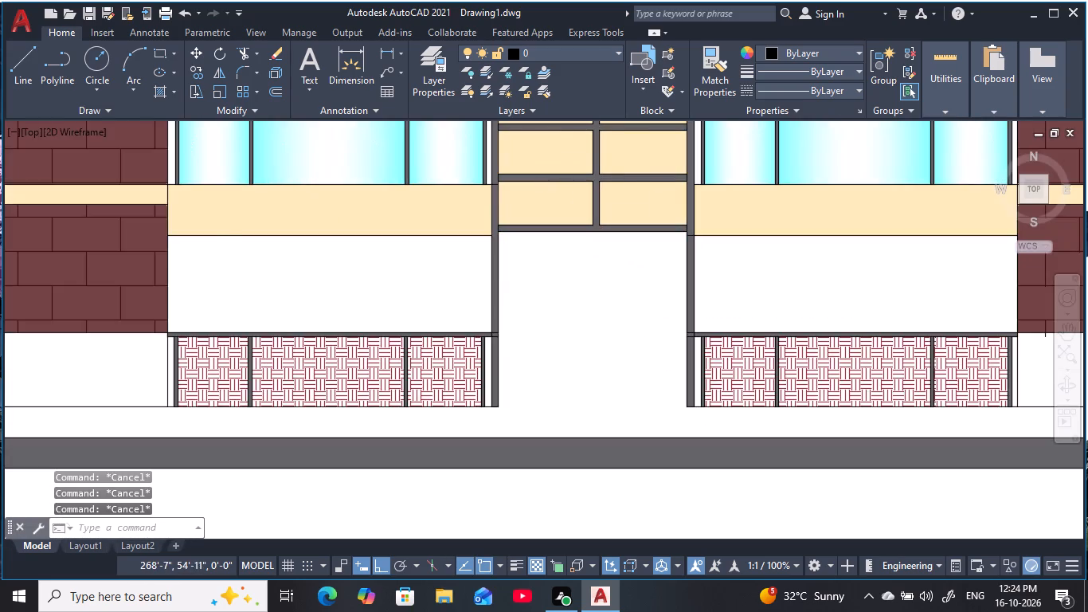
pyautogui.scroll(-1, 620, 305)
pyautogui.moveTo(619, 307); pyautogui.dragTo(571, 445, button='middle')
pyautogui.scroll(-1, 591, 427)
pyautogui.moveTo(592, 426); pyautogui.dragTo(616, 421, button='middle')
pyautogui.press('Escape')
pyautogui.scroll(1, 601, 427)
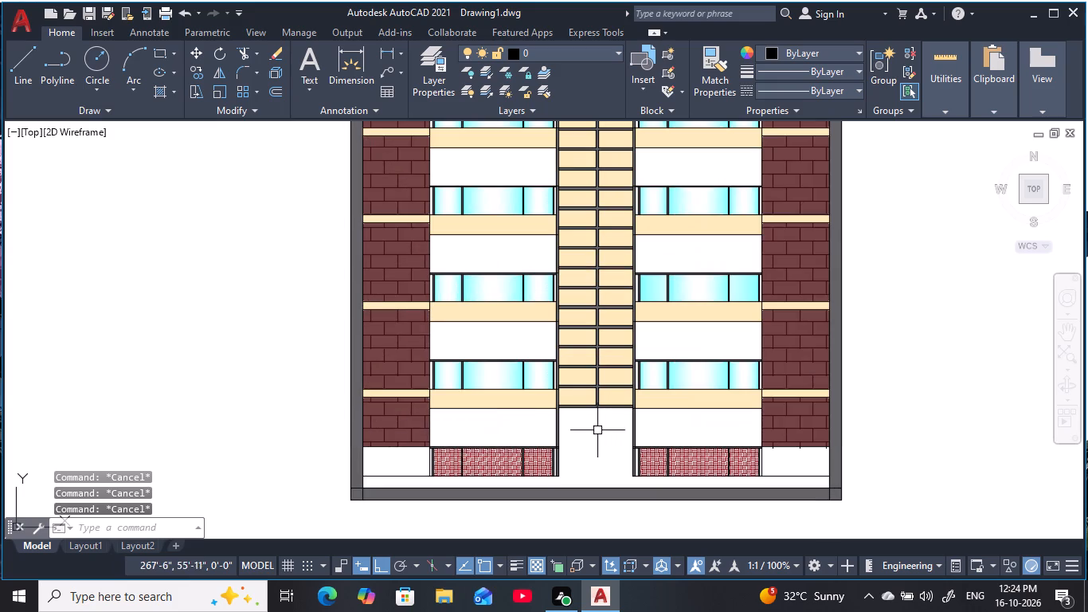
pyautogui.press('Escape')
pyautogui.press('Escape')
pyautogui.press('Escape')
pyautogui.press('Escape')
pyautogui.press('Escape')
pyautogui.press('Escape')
# Offset the top line of the grey base band upward by 7' across the entrance opening.
pyautogui.scroll(2, 605, 441)
pyautogui.moveTo(606, 432); pyautogui.dragTo(606, 417, button='middle')
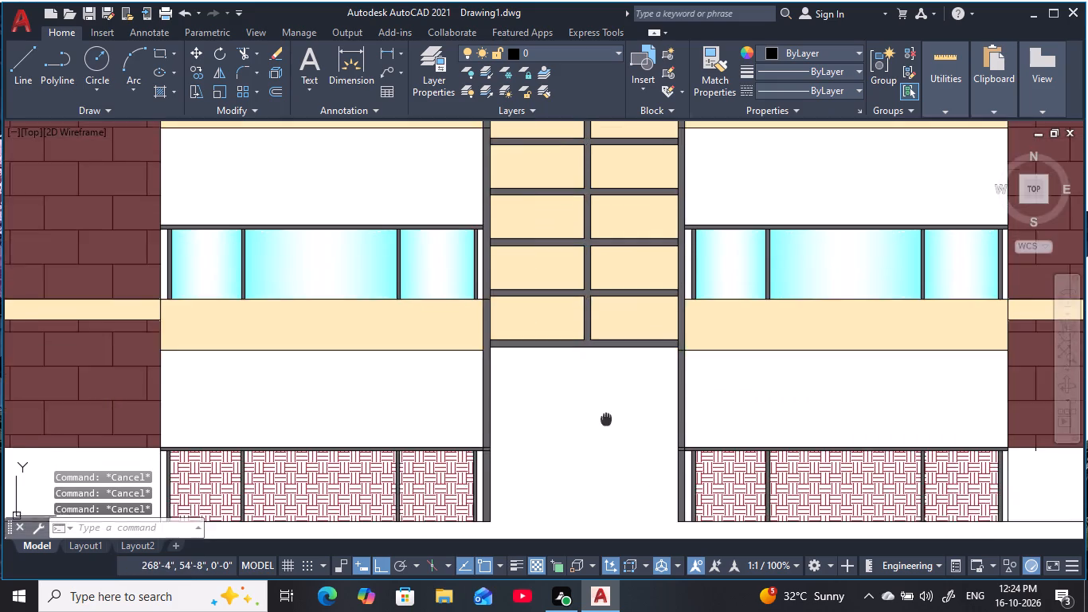
pyautogui.moveTo(606, 417); pyautogui.dragTo(623, 375, button='middle')
pyautogui.scroll(1, 622, 378)
pyautogui.press('Escape')
pyautogui.press('Escape')
pyautogui.press('o')
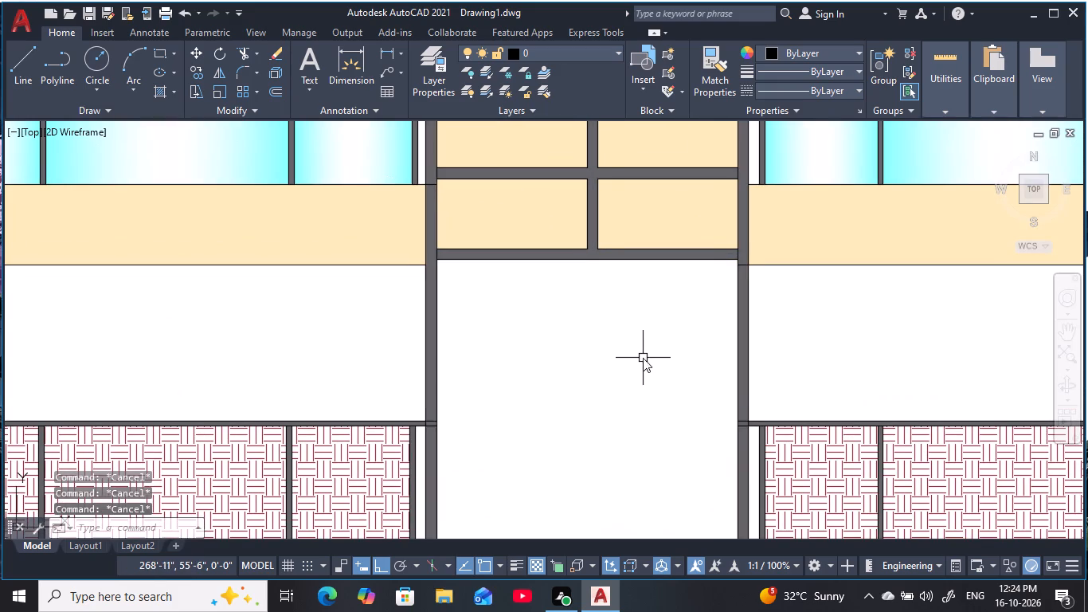
pyautogui.press('space')
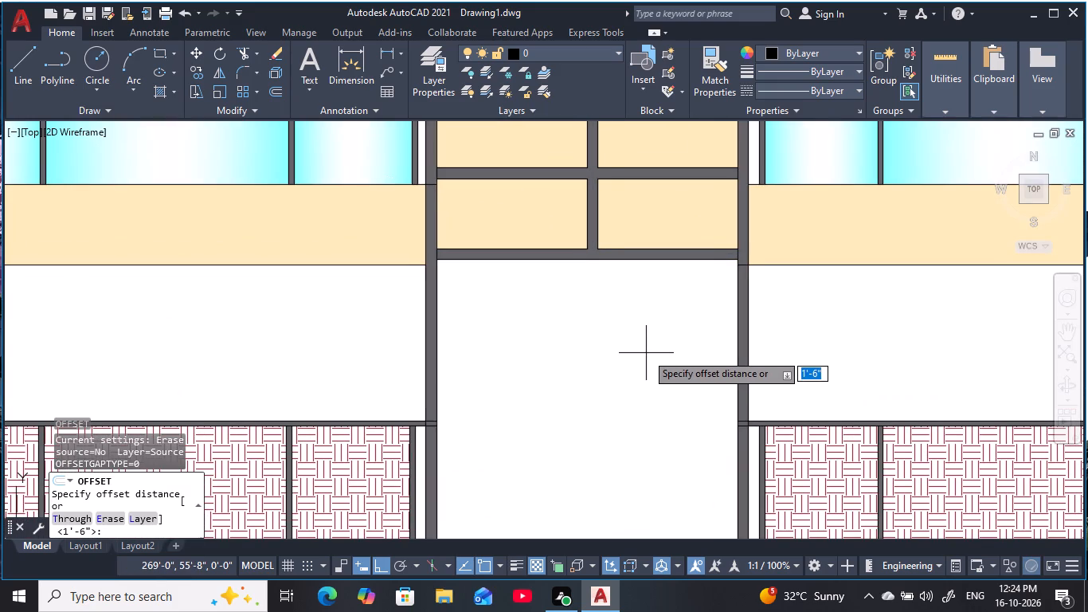
pyautogui.press('7')
pyautogui.press("'")
pyautogui.press('space')
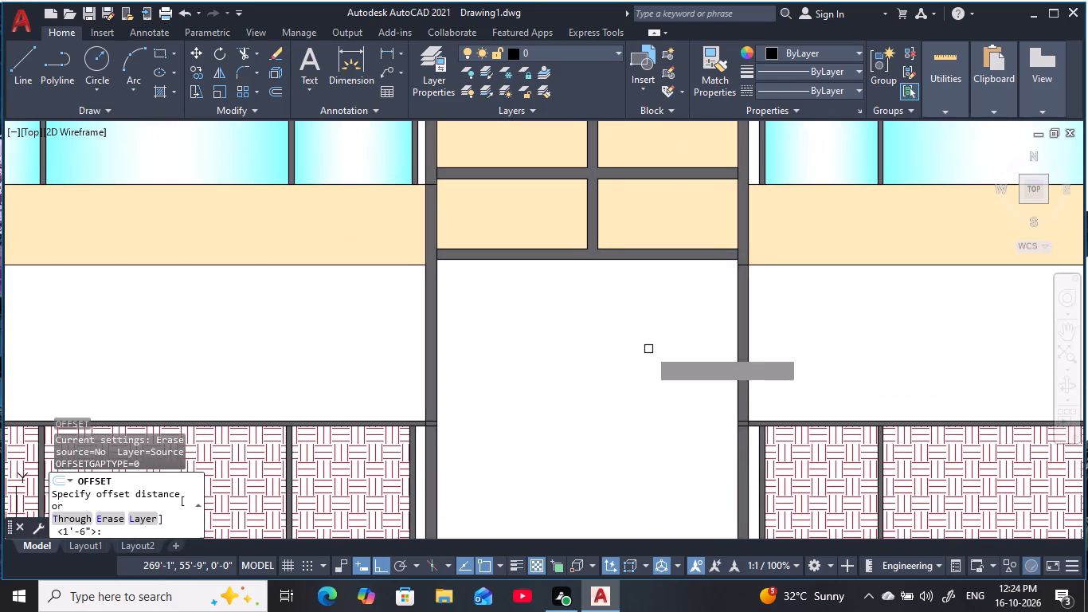
pyautogui.moveTo(634, 363); pyautogui.dragTo(644, 217, button='middle')
pyautogui.scroll(-1, 640, 169)
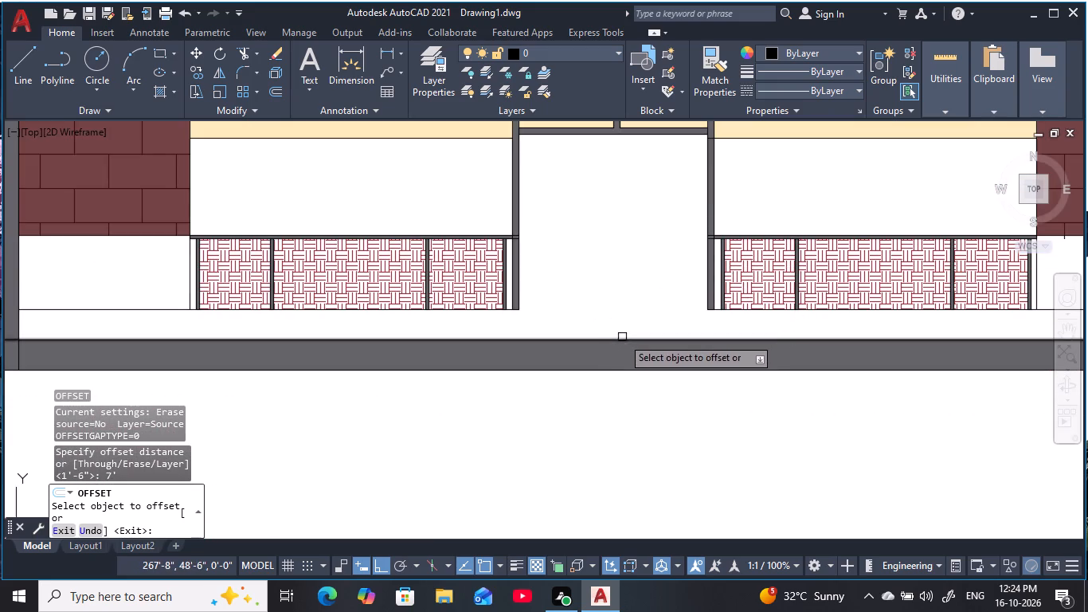
pyautogui.click(622, 337)
pyautogui.click(643, 178)
pyautogui.press('Escape')
pyautogui.press('Escape')
pyautogui.press('Escape')
pyautogui.press('Escape')
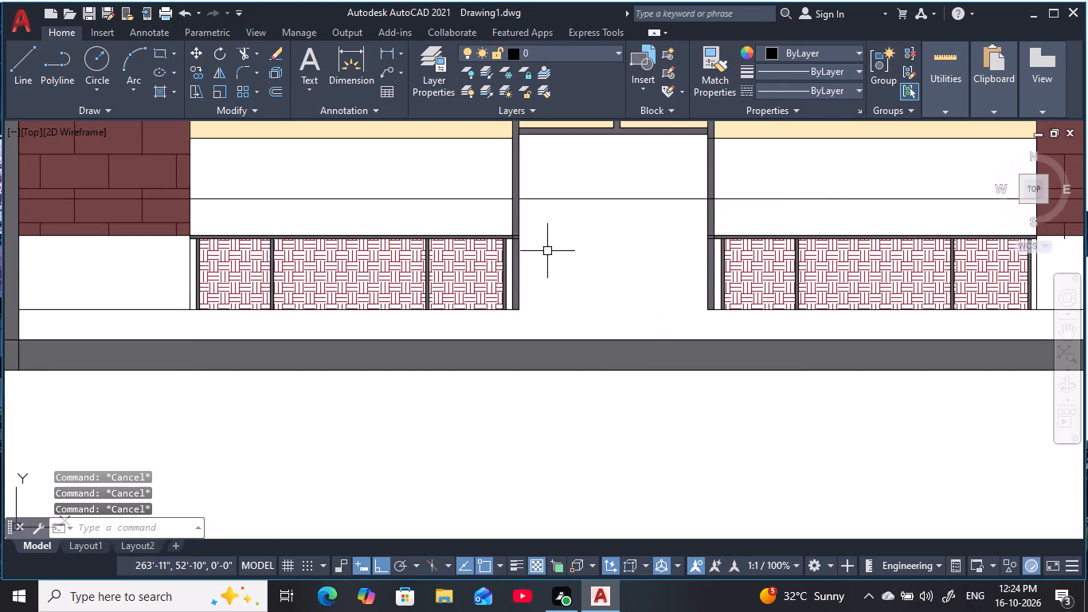
pyautogui.press('Escape')
pyautogui.press('Escape')
# Trim the new horizontal head line beyond both sides of the central entrance opening.
pyautogui.write('TR')
pyautogui.press('space')
pyautogui.press('space')
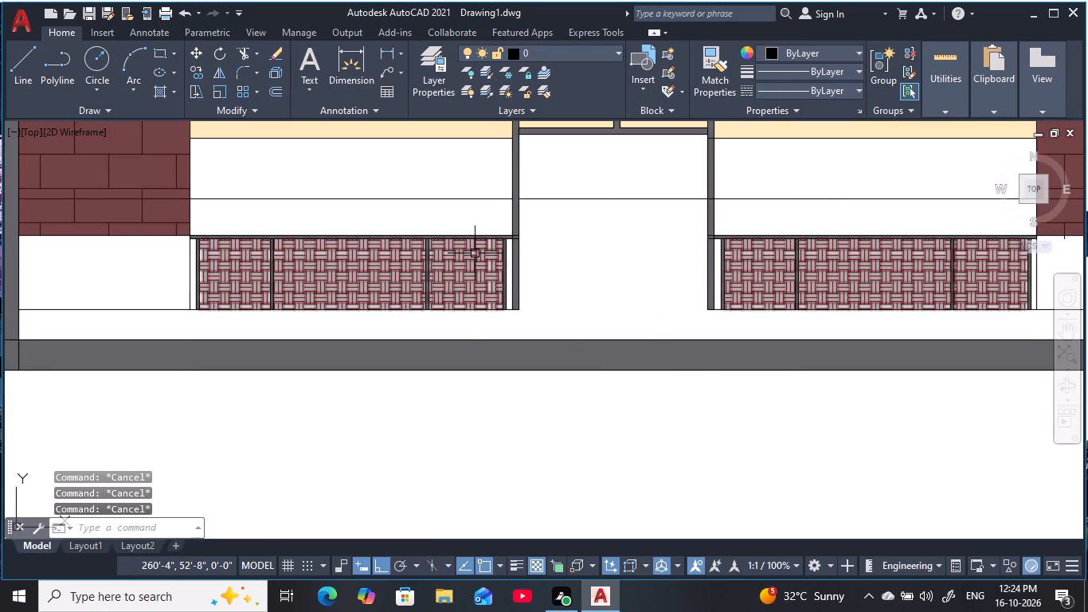
pyautogui.click(379, 198)
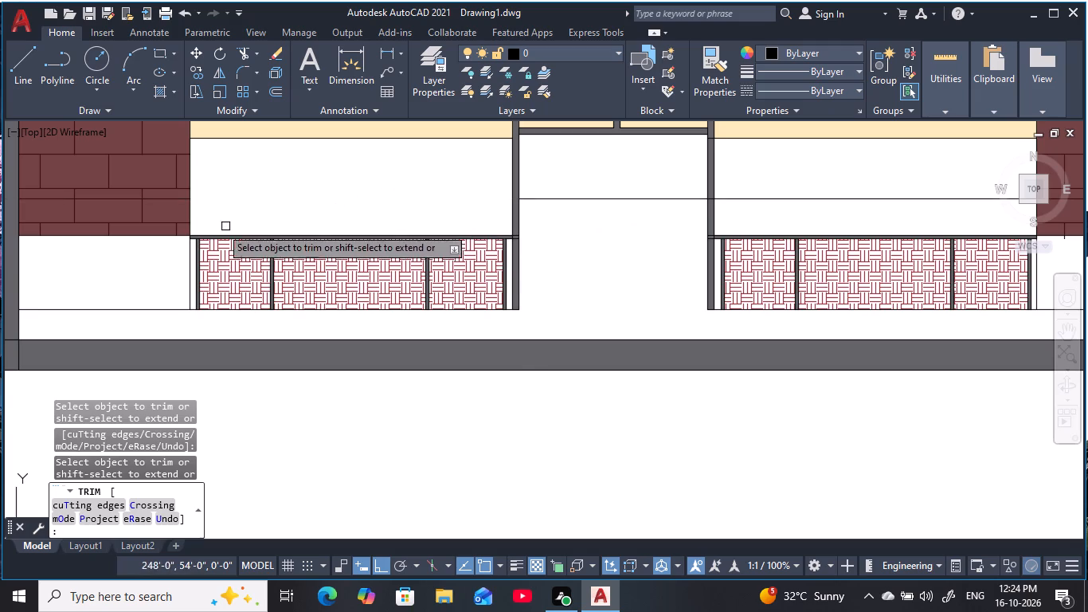
pyautogui.press('Escape')
pyautogui.press('Escape')
pyautogui.press('Escape')
pyautogui.press('Escape')
pyautogui.press('Escape')
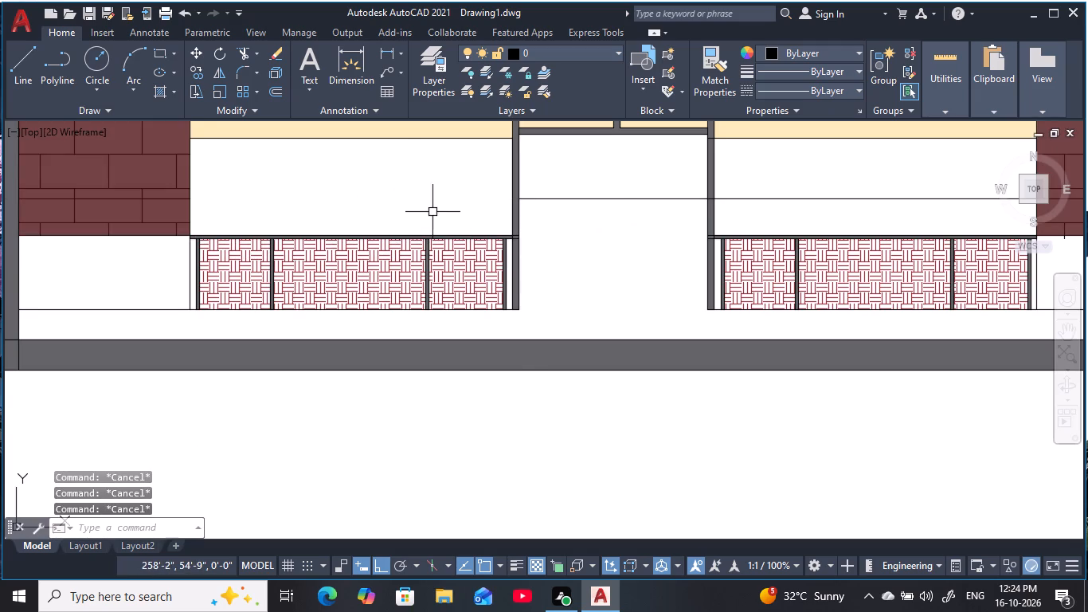
pyautogui.press('Escape')
pyautogui.write('TR')
pyautogui.press('space')
pyautogui.click(768, 202)
pyautogui.press('Escape')
pyautogui.press('Escape')
pyautogui.press('Escape')
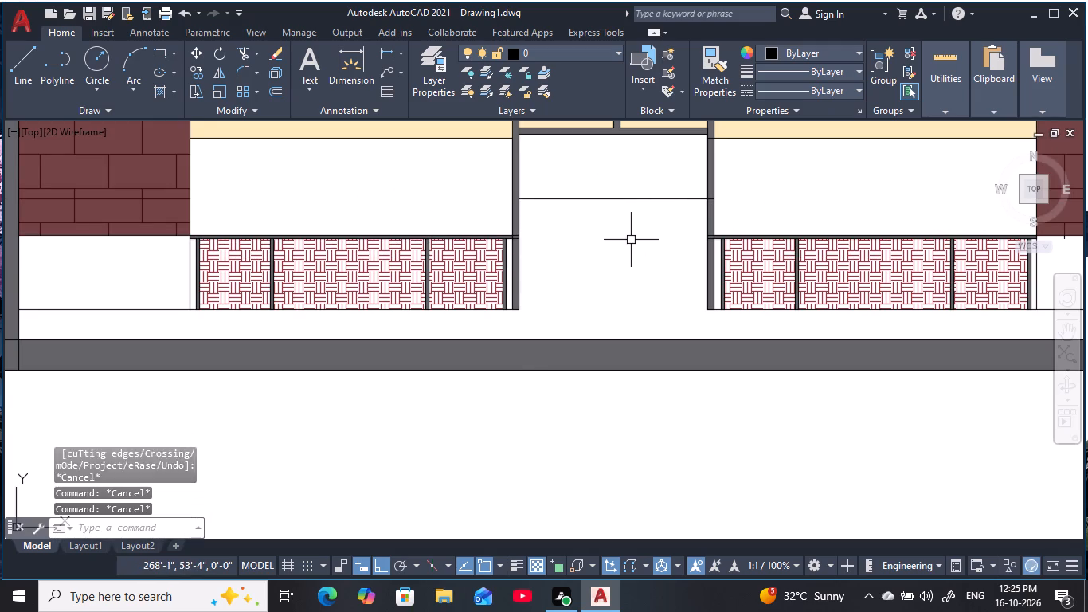
pyautogui.press('Escape')
pyautogui.press('Escape')
pyautogui.press('Escape')
pyautogui.press('Escape')
# Draw a 1'-6" vertical line from the base of the entrance's right-hand grey jamb down to the grey base band.
pyautogui.press('l')
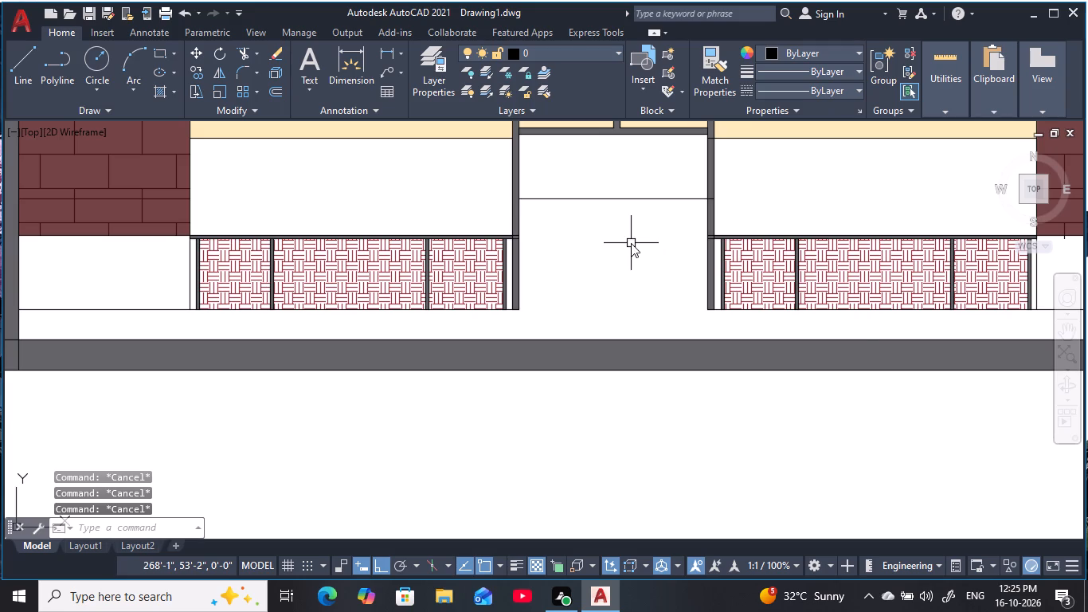
pyautogui.press('space')
pyautogui.scroll(3, 704, 316)
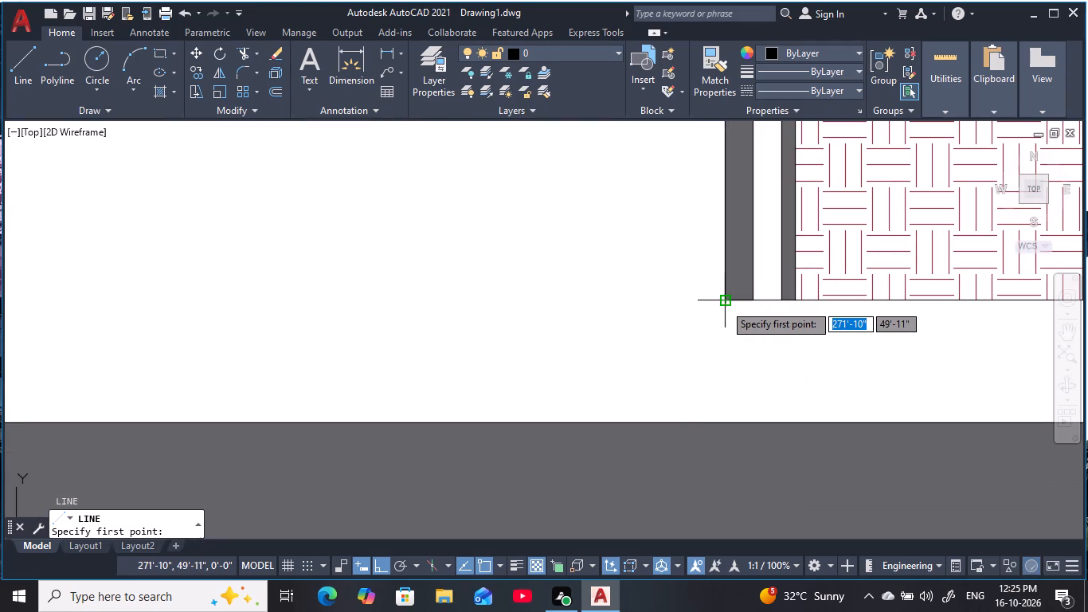
pyautogui.click(724, 304)
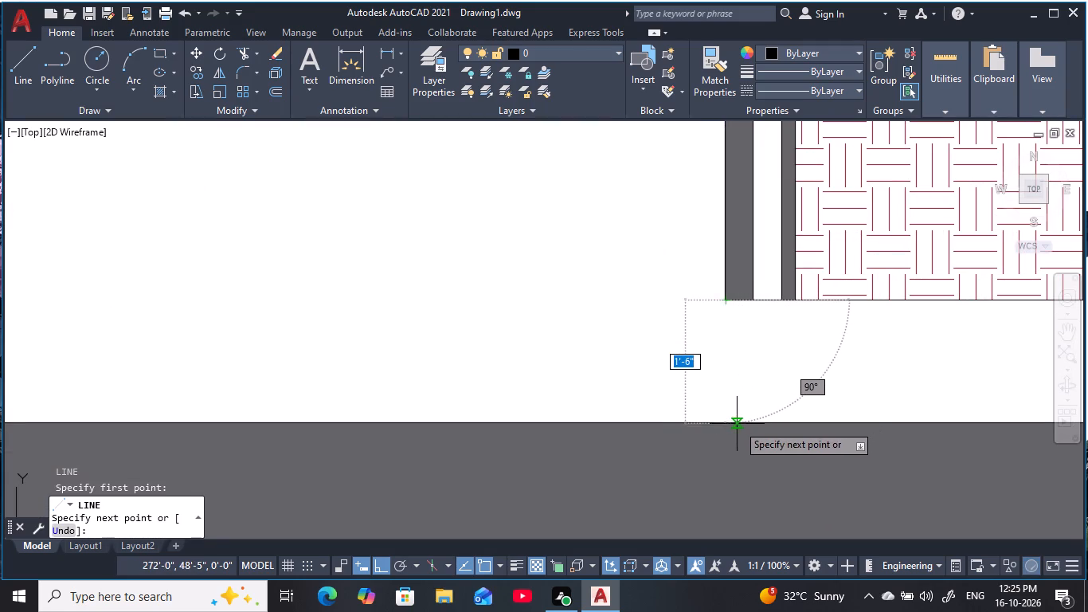
pyautogui.click(728, 419)
pyautogui.press('Escape')
pyautogui.press('Escape')
pyautogui.press('Escape')
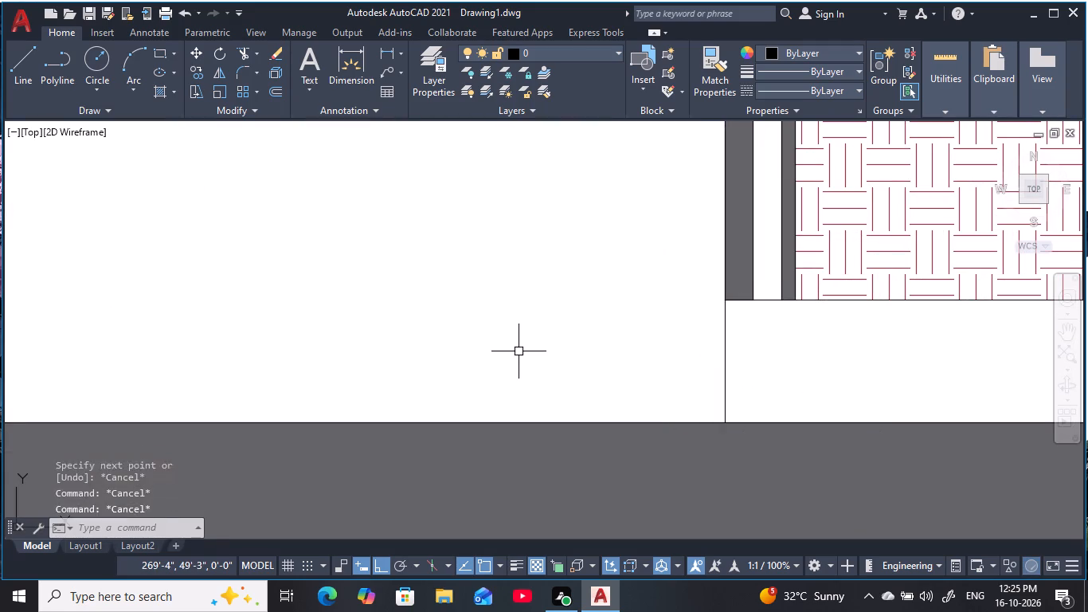
pyautogui.press('Escape')
pyautogui.press('Escape')
# Draw a vertical line from the base of the entrance's left-hand grey jamb down to the grey base band.
pyautogui.write('L')
pyautogui.press('space')
pyautogui.scroll(-3, 354, 374)
pyautogui.moveTo(386, 375); pyautogui.dragTo(541, 371, button='middle')
pyautogui.scroll(2, 411, 364)
pyautogui.scroll(-1, 414, 360)
pyautogui.scroll(2, 414, 360)
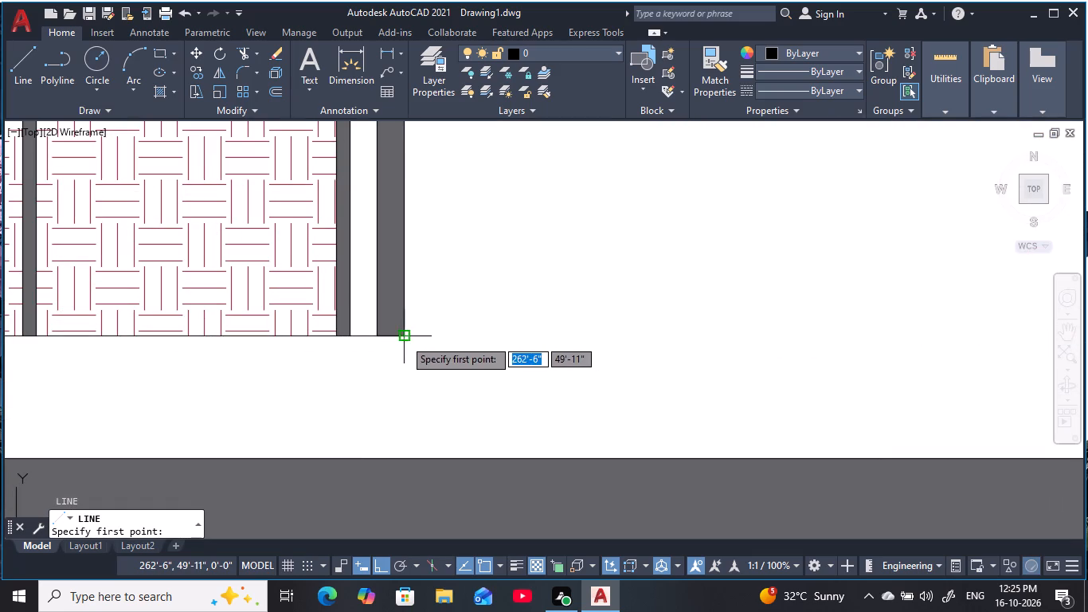
pyautogui.click(404, 339)
pyautogui.press('F8')
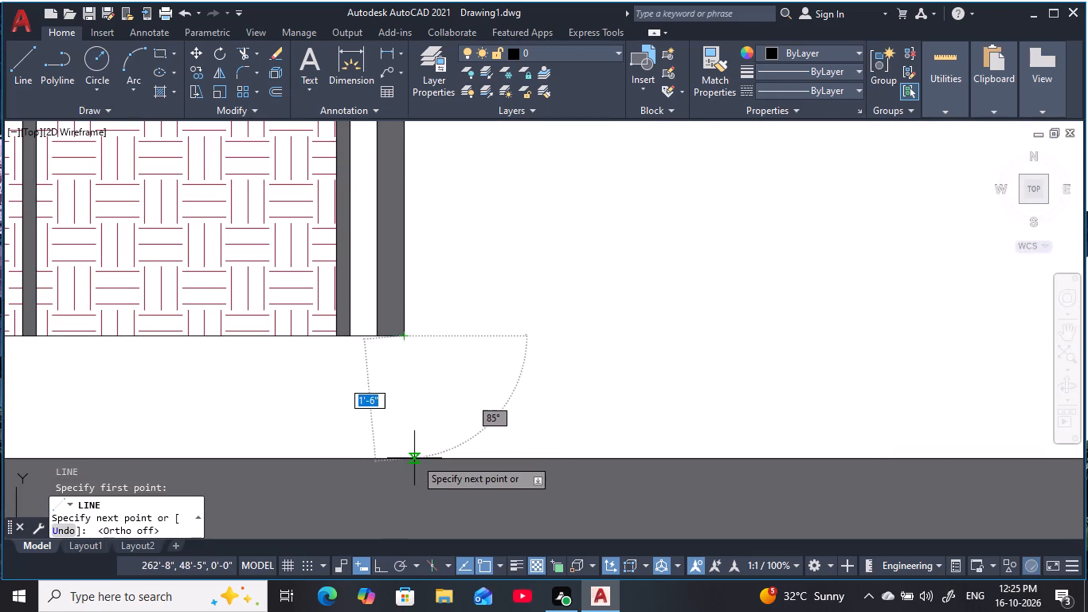
pyautogui.press('F8')
pyautogui.click(401, 457)
pyautogui.press('Escape')
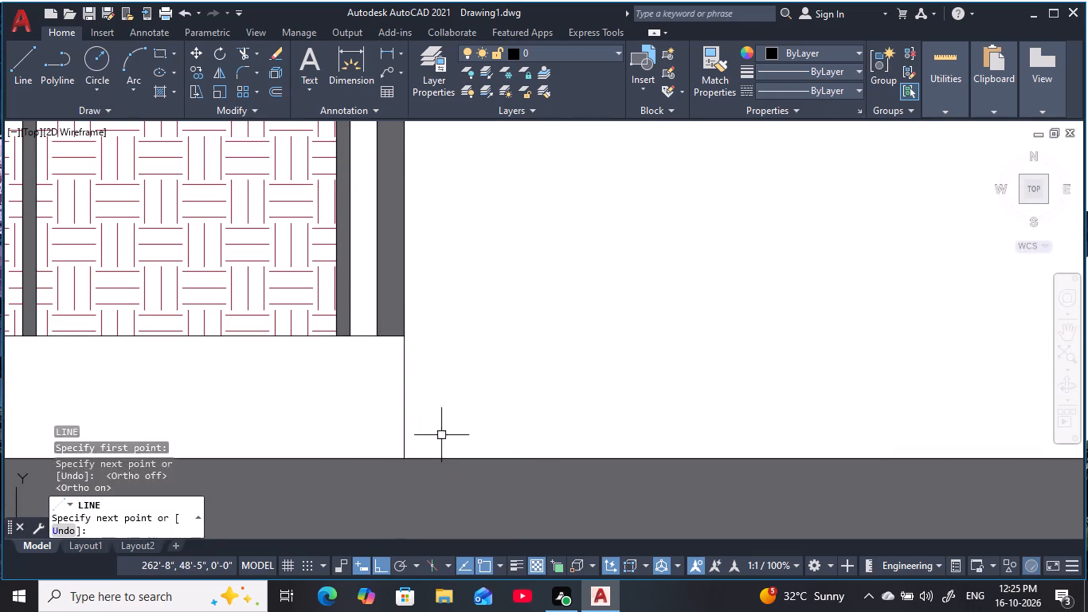
pyautogui.press('Escape')
pyautogui.scroll(-6, 480, 379)
pyautogui.moveTo(500, 358); pyautogui.dragTo(488, 394, button='middle')
pyautogui.press('Escape')
pyautogui.press('Escape')
pyautogui.press('Escape')
pyautogui.scroll(1, 529, 345)
pyautogui.press('Escape')
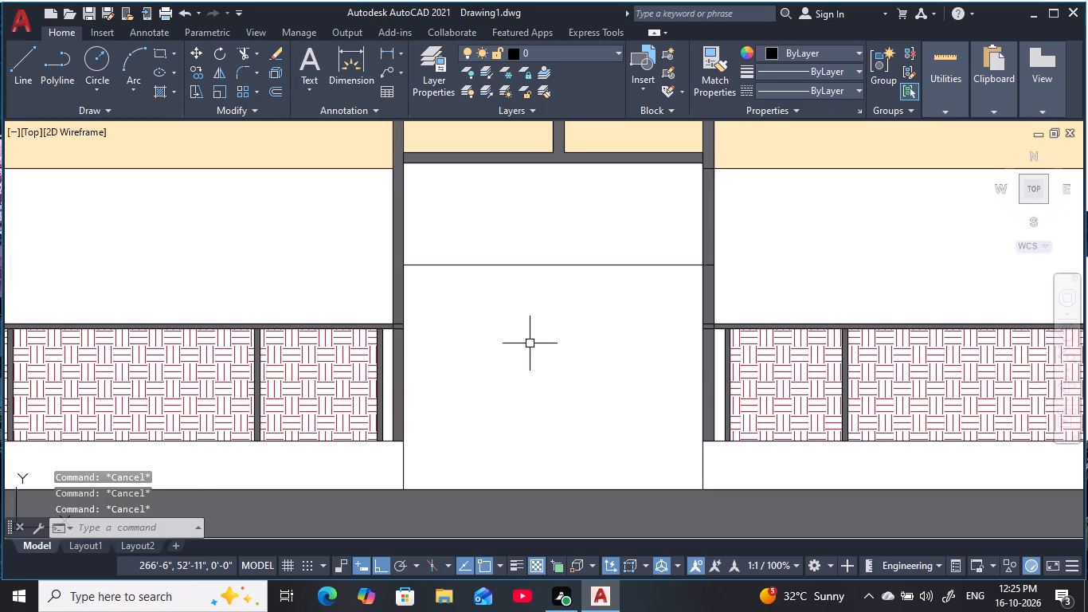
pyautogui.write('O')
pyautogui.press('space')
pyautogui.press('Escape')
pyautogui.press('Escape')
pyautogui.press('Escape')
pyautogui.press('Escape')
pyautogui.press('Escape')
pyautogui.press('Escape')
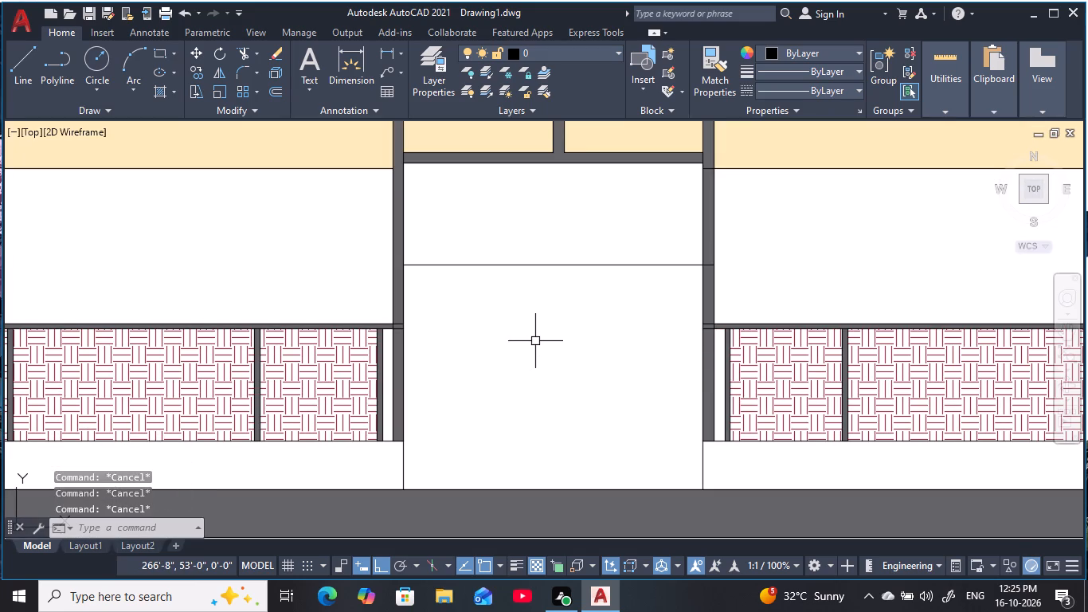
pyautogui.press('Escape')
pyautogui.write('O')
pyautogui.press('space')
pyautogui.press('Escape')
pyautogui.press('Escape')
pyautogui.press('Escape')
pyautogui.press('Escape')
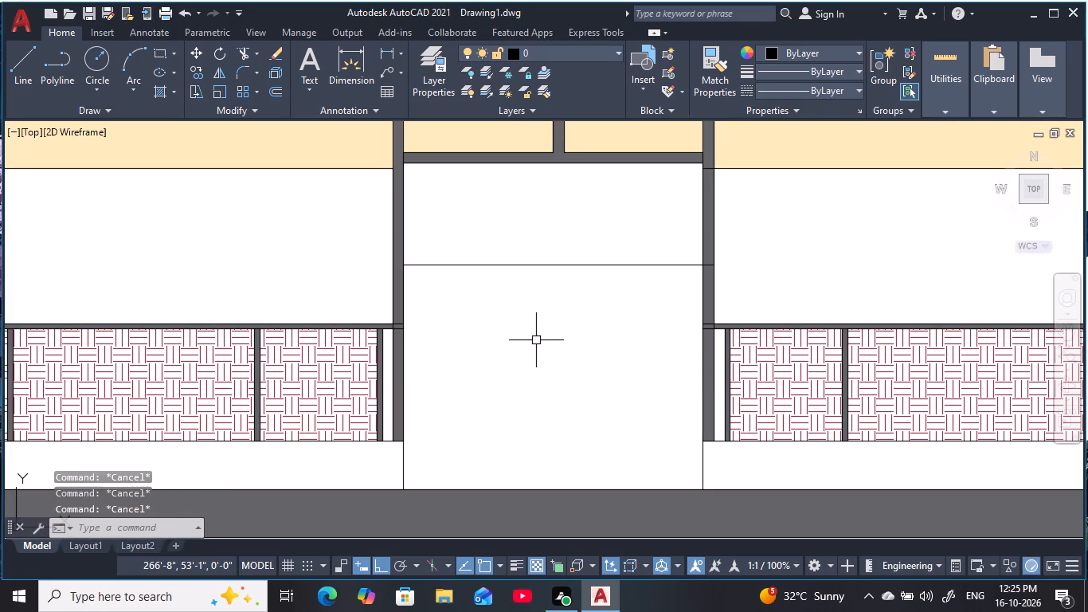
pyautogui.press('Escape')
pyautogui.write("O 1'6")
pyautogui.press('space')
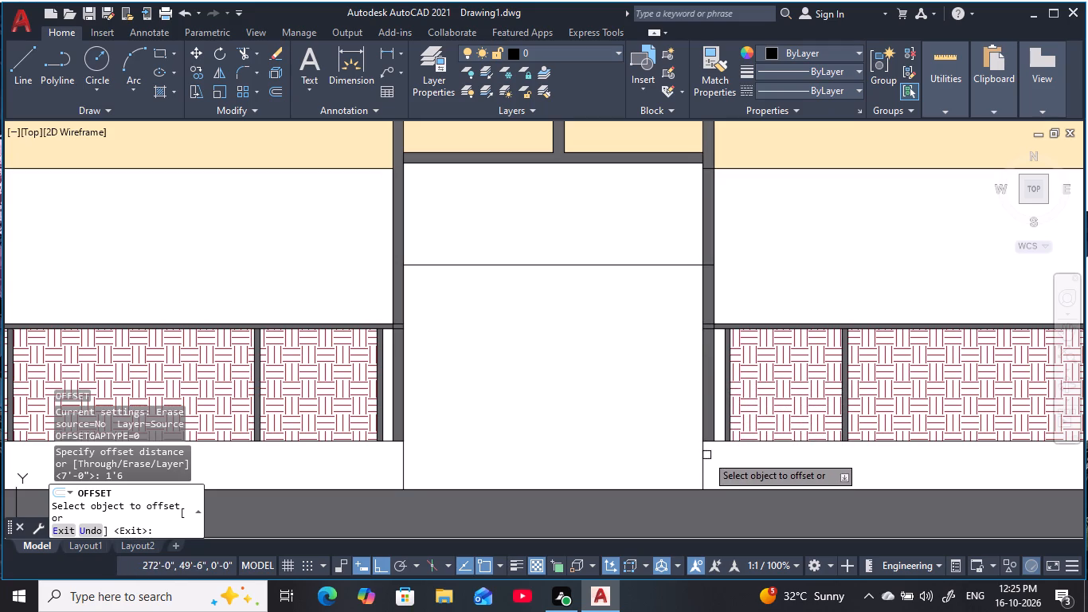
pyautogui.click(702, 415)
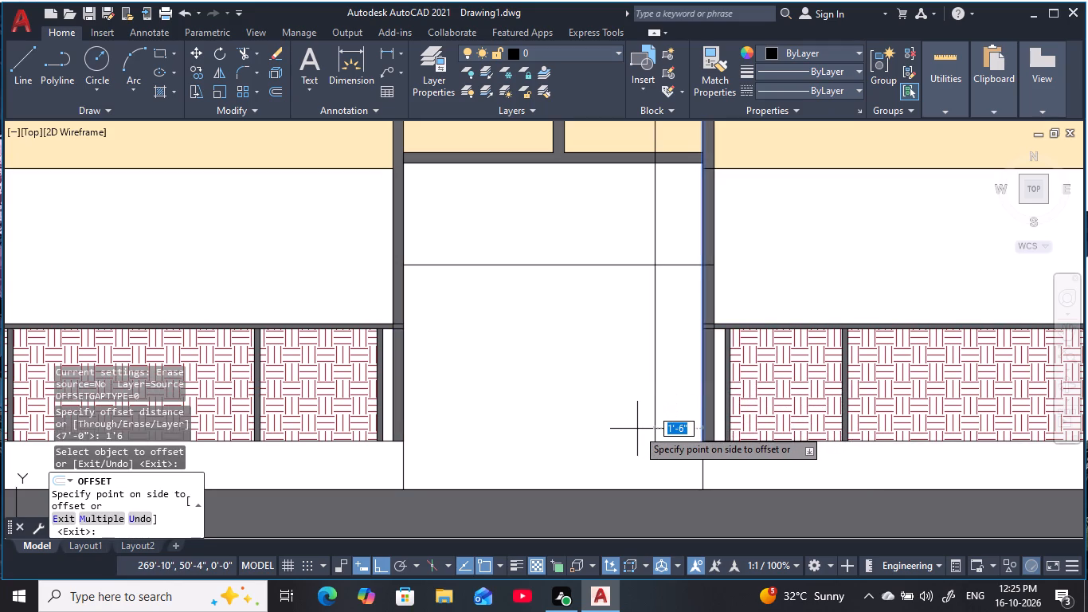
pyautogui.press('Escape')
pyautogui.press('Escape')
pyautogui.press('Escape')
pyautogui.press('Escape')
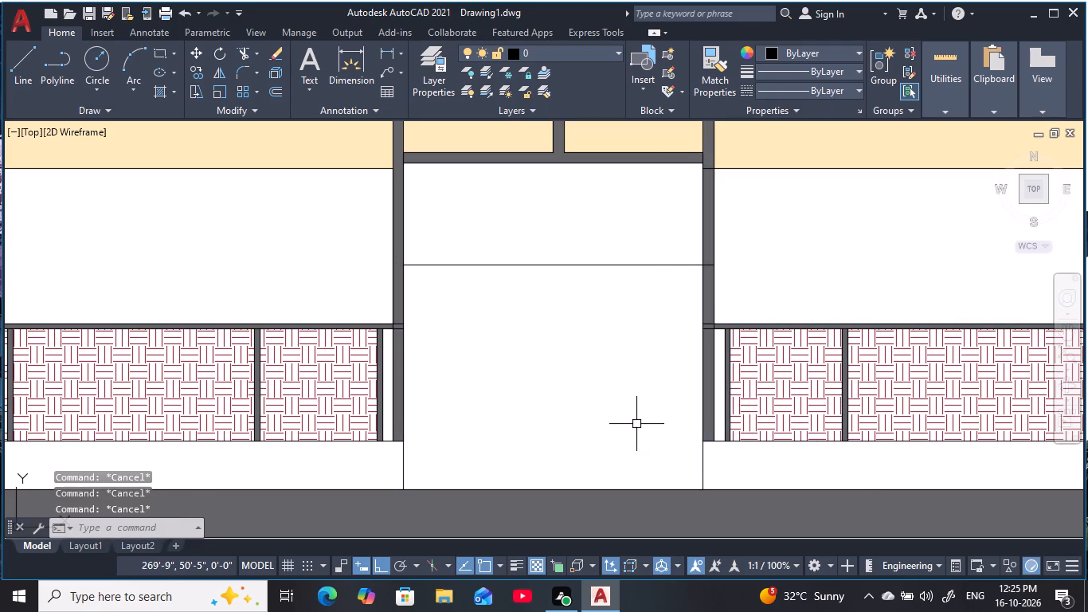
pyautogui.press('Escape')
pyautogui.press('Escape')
# Offset the inner edges of both entrance jambs 1' into the opening.
pyautogui.write('O 1')
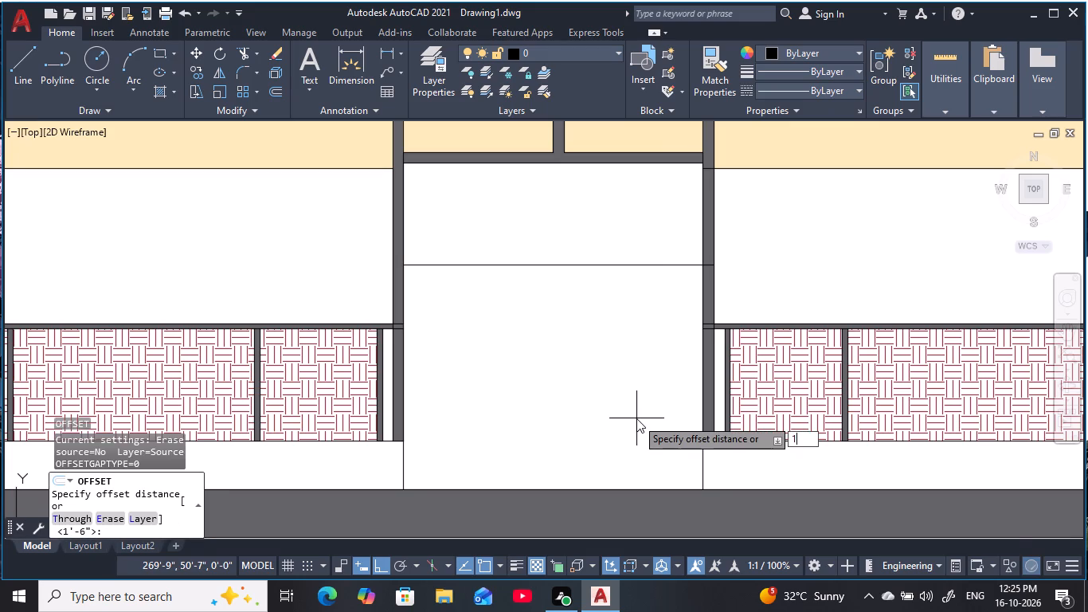
pyautogui.write("'")
pyautogui.press('space')
pyautogui.click(702, 397)
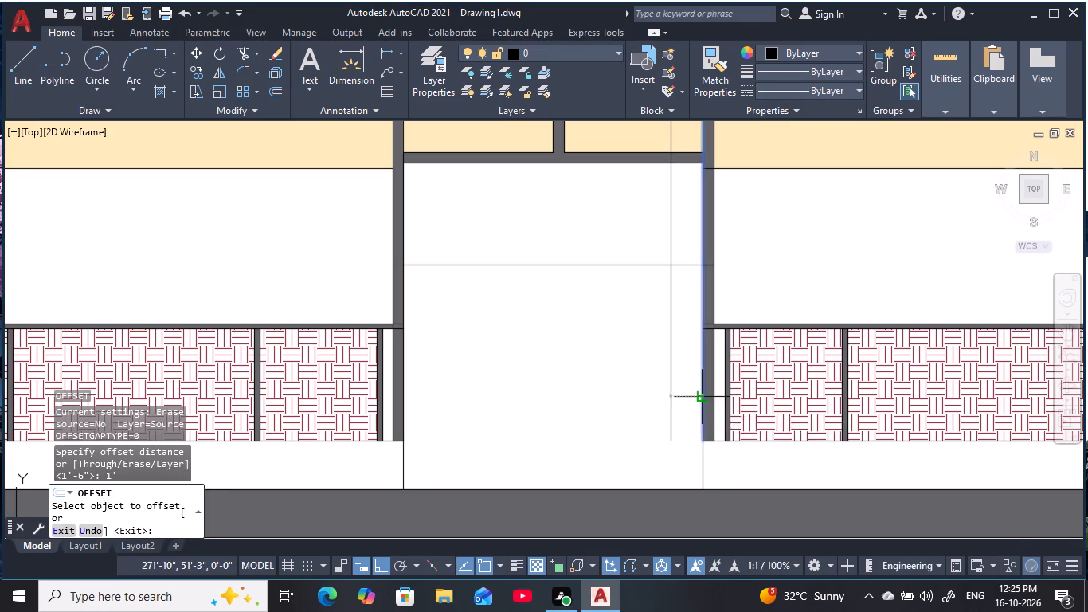
pyautogui.click(652, 410)
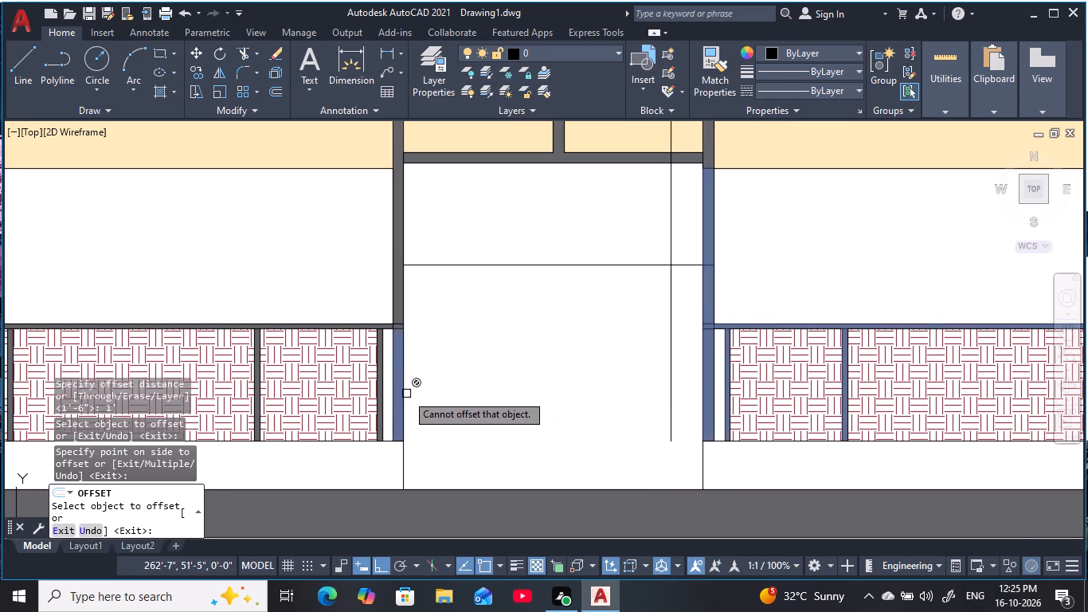
pyautogui.click(405, 394)
pyautogui.click(484, 390)
pyautogui.press('Escape')
pyautogui.press('Escape')
pyautogui.press('Escape')
pyautogui.press('Escape')
pyautogui.press('Escape')
pyautogui.press('Escape')
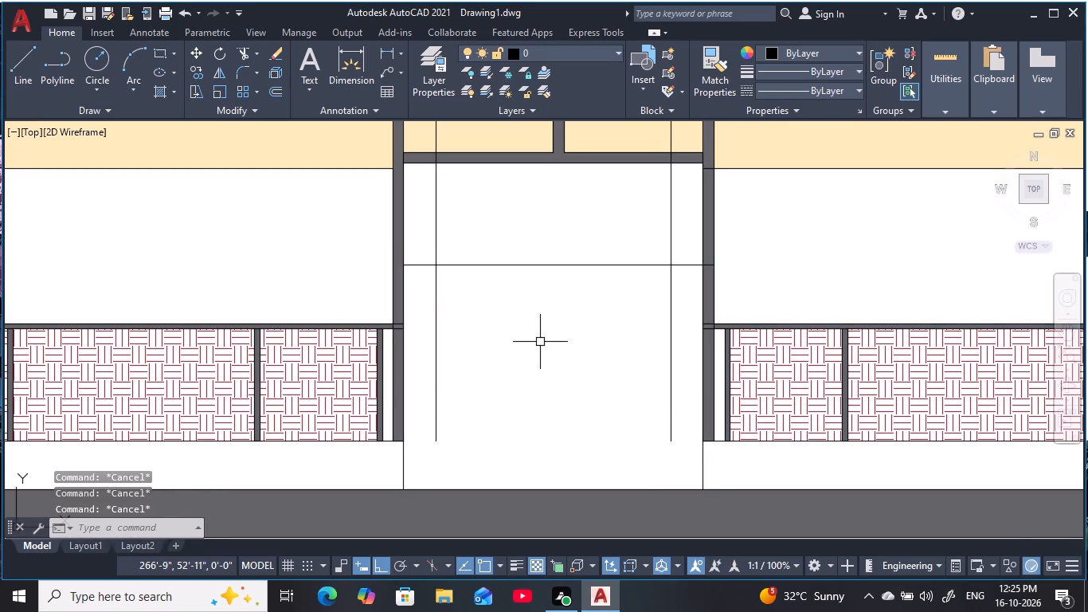
pyautogui.press('Escape')
pyautogui.press('Escape')
pyautogui.press('Escape')
# Trim the two offset vertical lines between the entrance head line and the grey beam above it.
pyautogui.write('TR')
pyautogui.press('space')
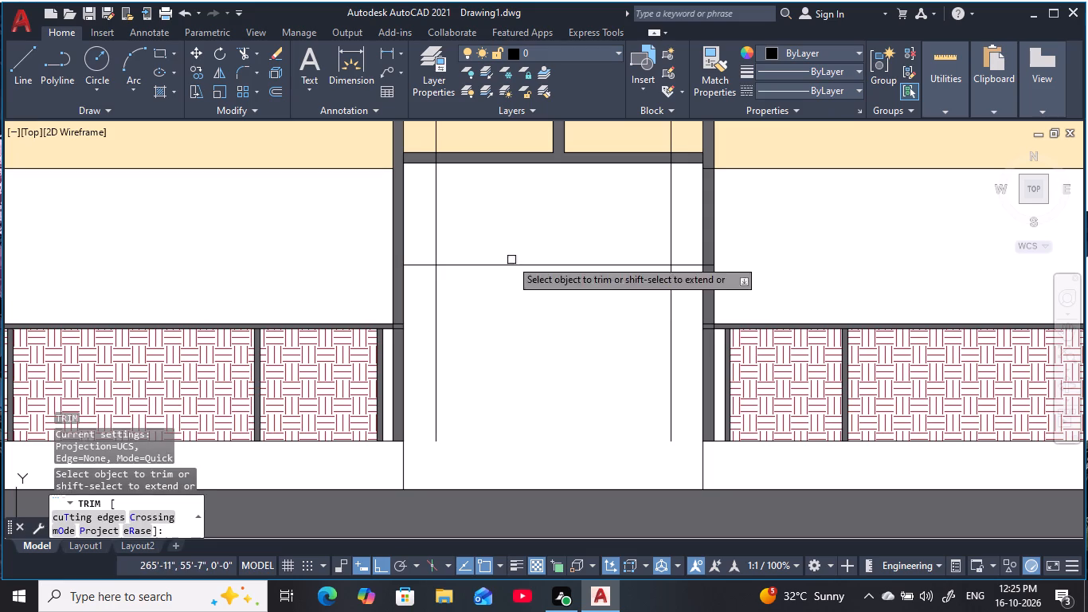
pyautogui.click(460, 237)
pyautogui.click(425, 236)
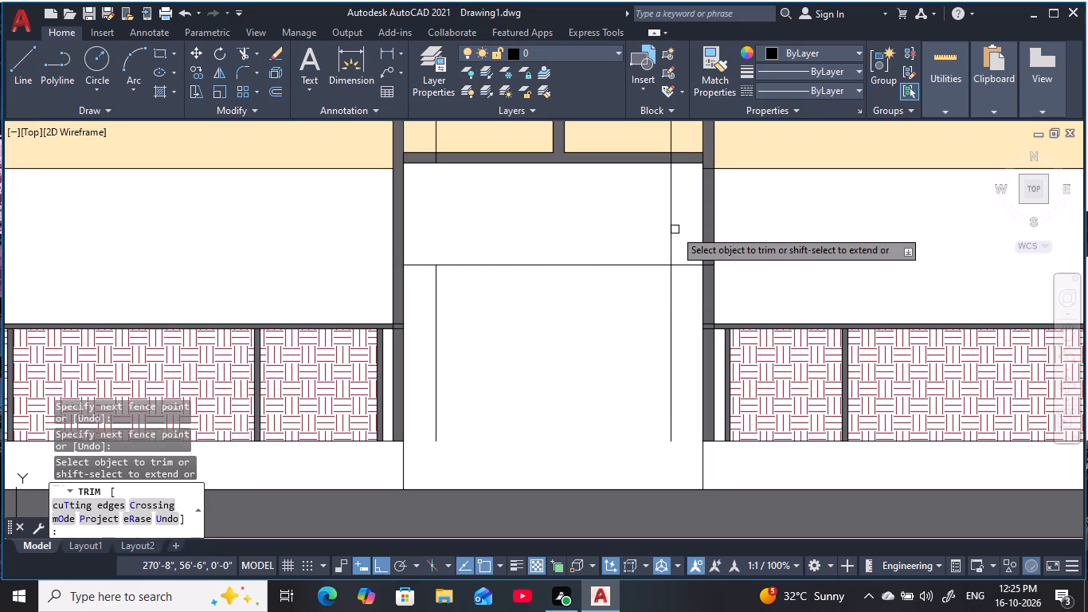
pyautogui.click(682, 229)
pyautogui.click(626, 229)
pyautogui.moveTo(615, 222); pyautogui.dragTo(646, 313, button='middle')
pyautogui.press('Escape')
pyautogui.press('Escape')
pyautogui.press('Escape')
pyautogui.press('Escape')
pyautogui.press('Escape')
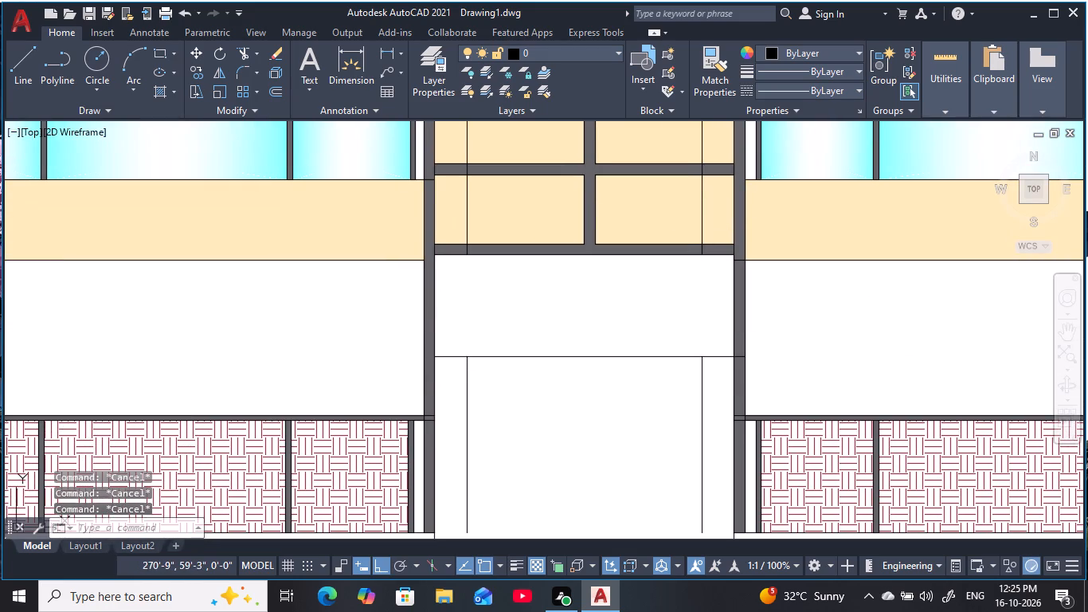
# Erase the two leftover vertical line pieces crossing the cream panels above the entrance.
pyautogui.click(704, 225)
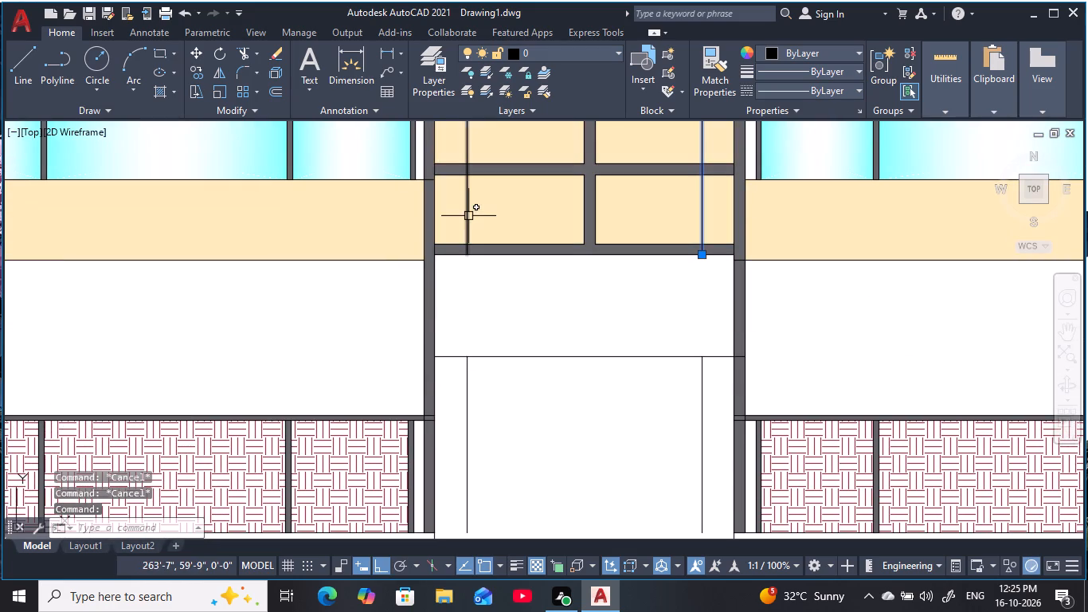
pyautogui.click(468, 216)
pyautogui.write('E')
pyautogui.press('space')
pyautogui.press('Escape')
pyautogui.press('Escape')
pyautogui.press('Escape')
# Extend the two inner vertical lines of the entrance down to the top of the grey base band.
pyautogui.moveTo(544, 351); pyautogui.dragTo(552, 341, button='middle')
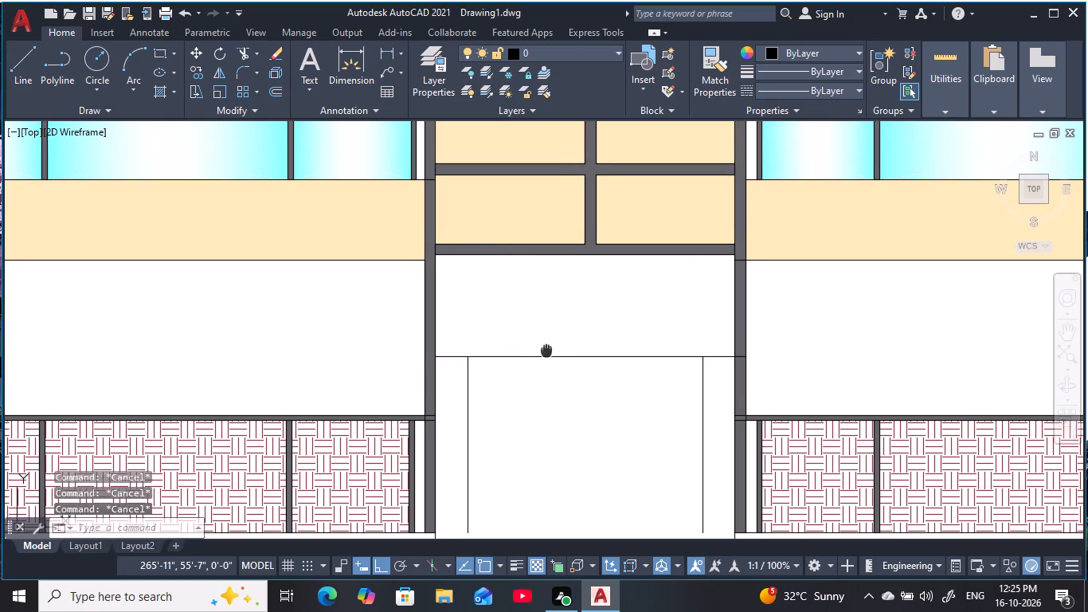
pyautogui.moveTo(552, 341); pyautogui.dragTo(553, 255, button='middle')
pyautogui.scroll(-1, 529, 245)
pyautogui.moveTo(527, 278); pyautogui.dragTo(533, 304, button='middle')
pyautogui.press('Escape')
pyautogui.press('Escape')
pyautogui.moveTo(573, 377); pyautogui.dragTo(591, 320, button='middle')
pyautogui.press('Escape')
pyautogui.press('Escape')
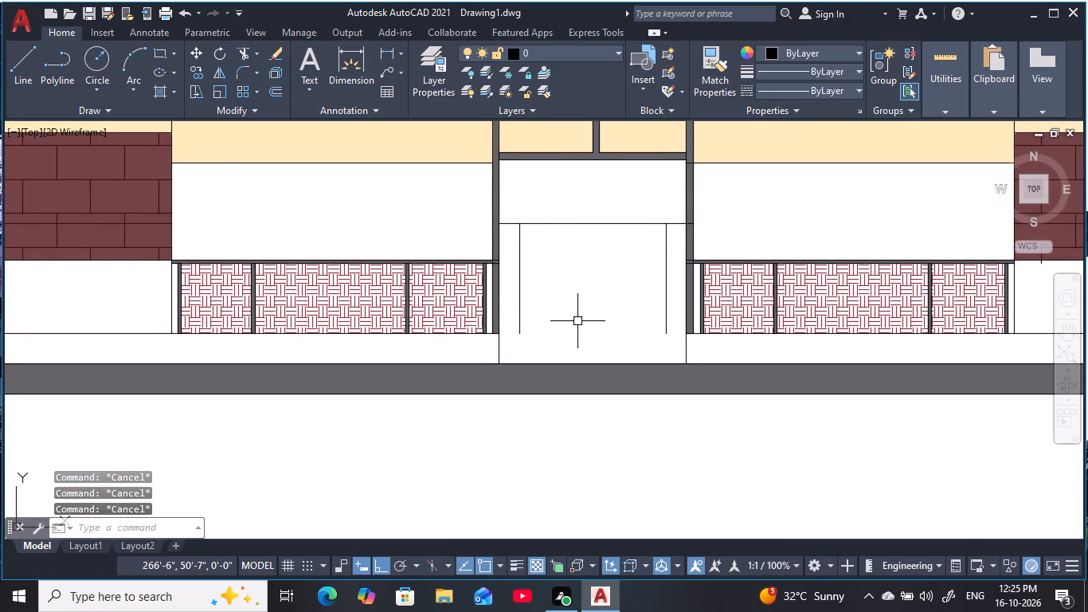
pyautogui.press('e')
pyautogui.press('x')
pyautogui.press('space')
pyautogui.click(521, 312)
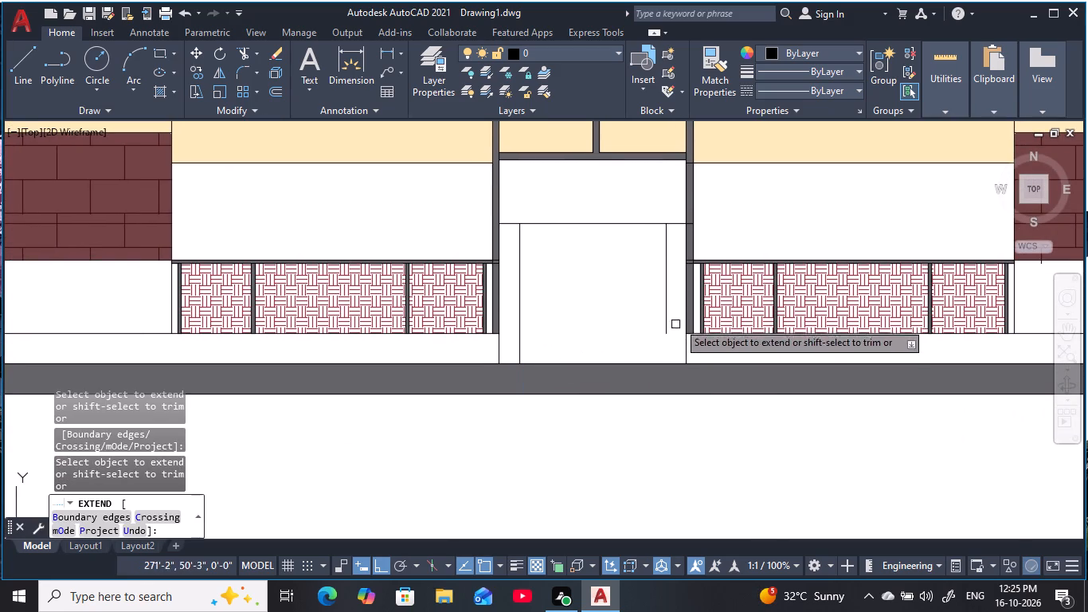
pyautogui.click(663, 314)
pyautogui.press('Escape')
pyautogui.press('Escape')
pyautogui.press('Escape')
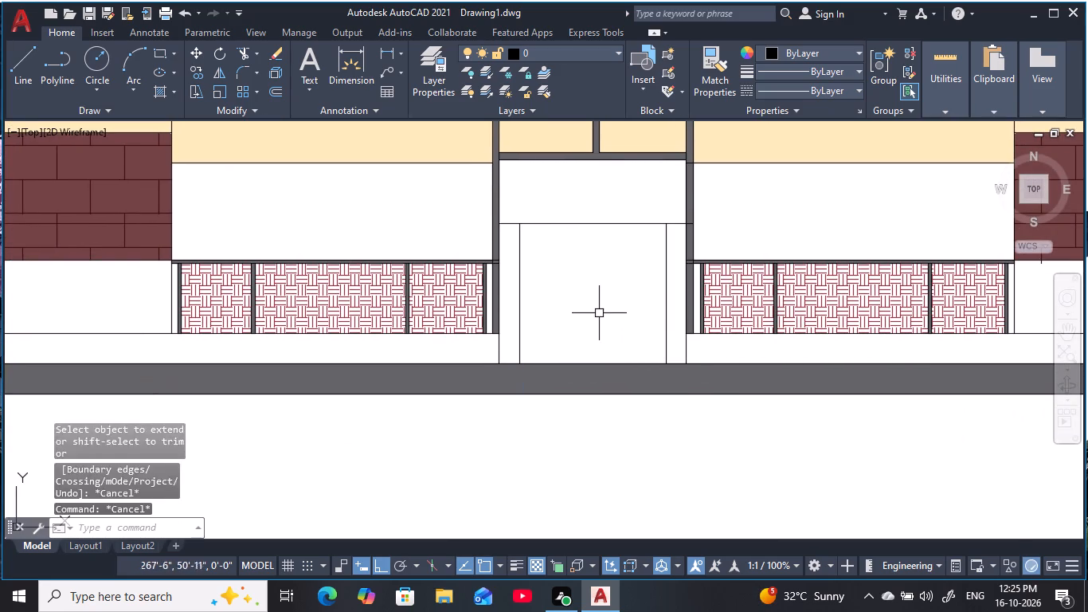
pyautogui.press('Escape')
pyautogui.press('Escape')
pyautogui.press('Escape')
# Offset the entrance head line and the two inner vertical lines 4" inward to form the door frame.
pyautogui.write('O')
pyautogui.press('space')
pyautogui.press('4')
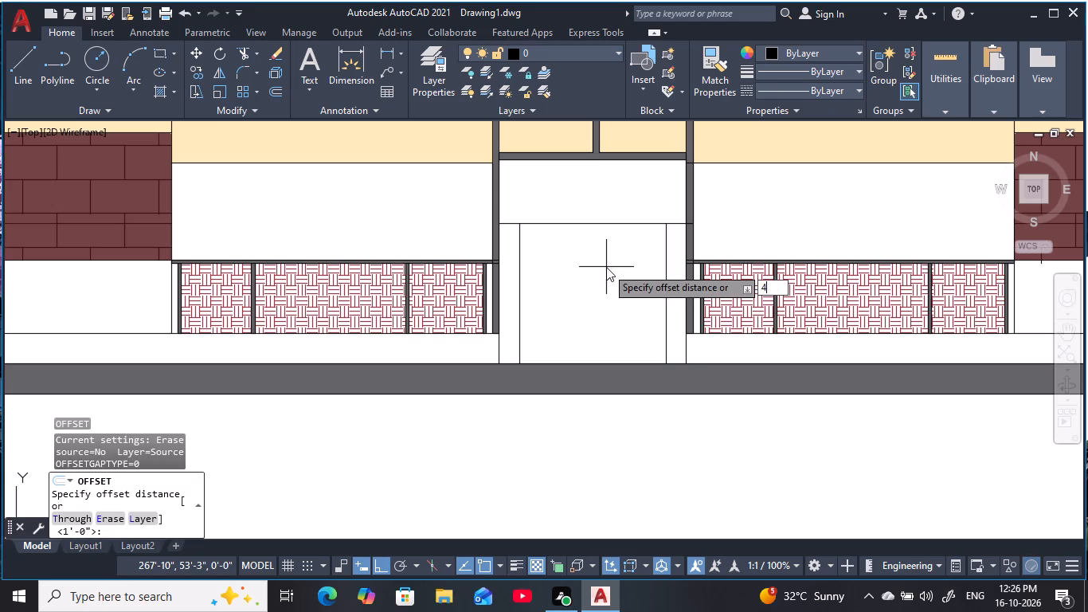
pyautogui.press('space')
pyautogui.click(599, 226)
pyautogui.click(606, 298)
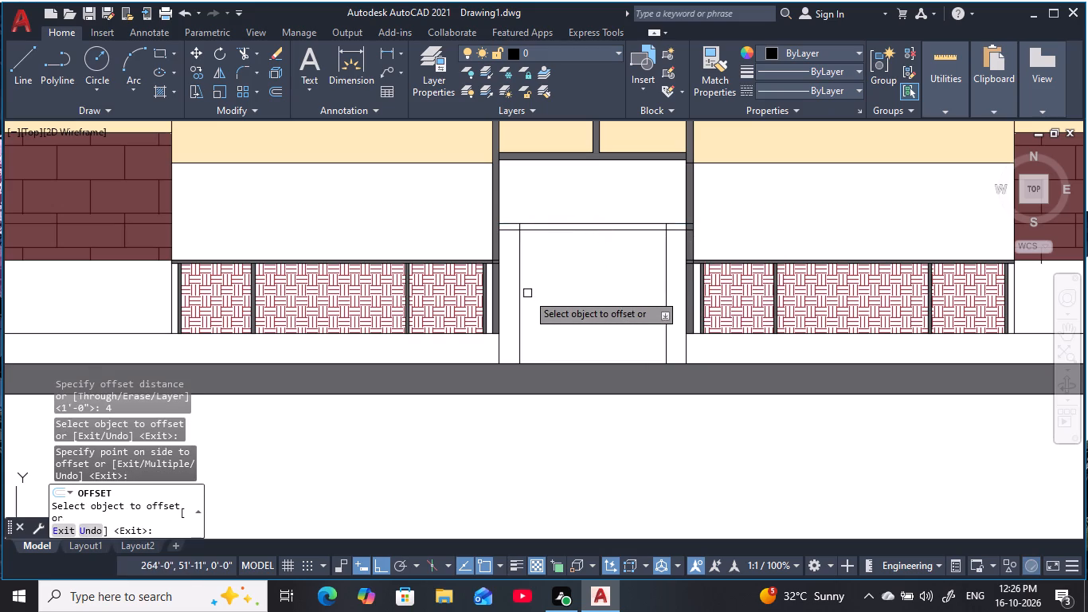
pyautogui.click(522, 296)
pyautogui.click(562, 297)
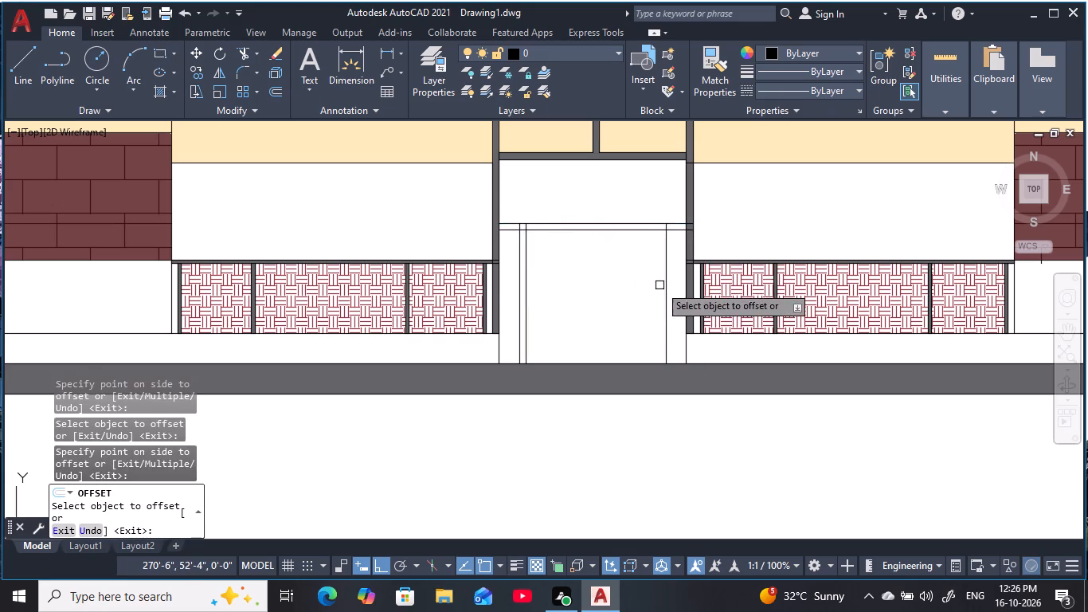
pyautogui.click(663, 288)
pyautogui.click(600, 304)
pyautogui.press('Escape')
pyautogui.press('Escape')
pyautogui.press('Escape')
pyautogui.press('Escape')
pyautogui.press('Escape')
pyautogui.press('Escape')
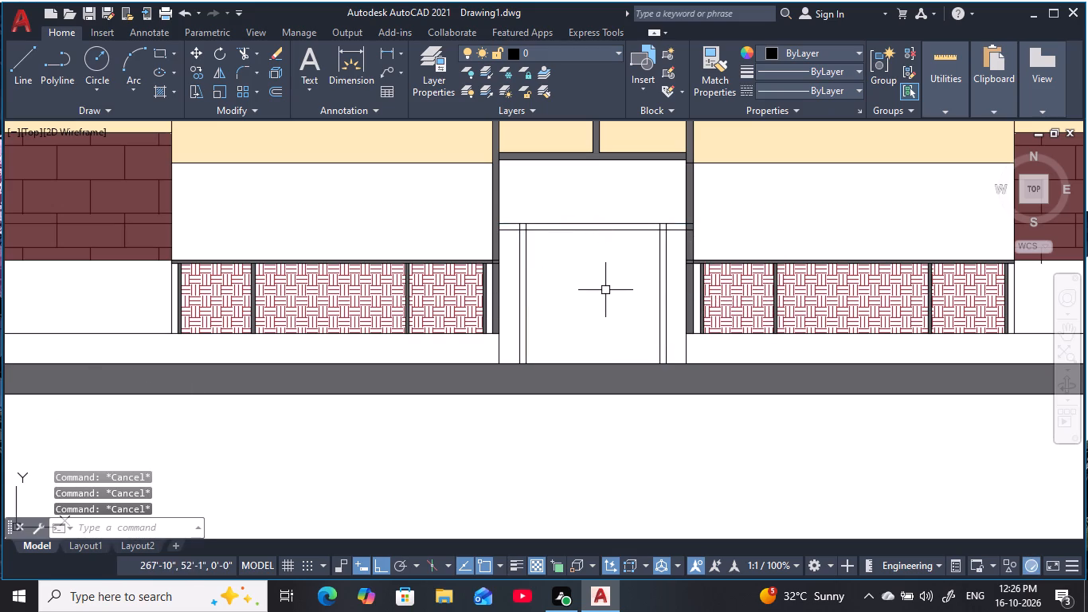
# Draw a vertical centre line about 6'-8" long from the midpoint of the inner door head down to the grey base band.
pyautogui.press('l')
pyautogui.press('space')
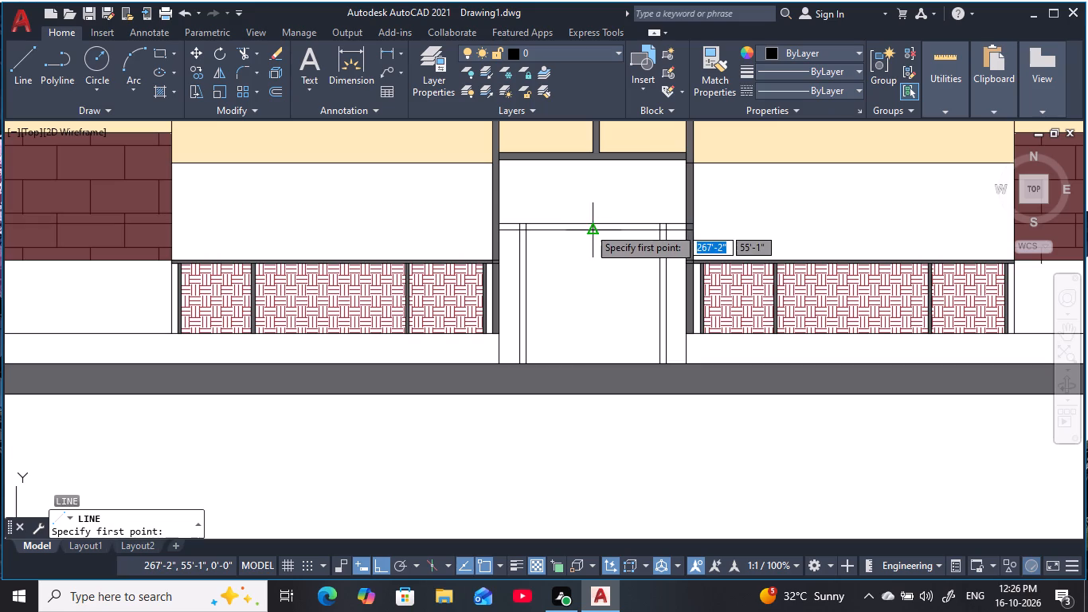
pyautogui.click(591, 227)
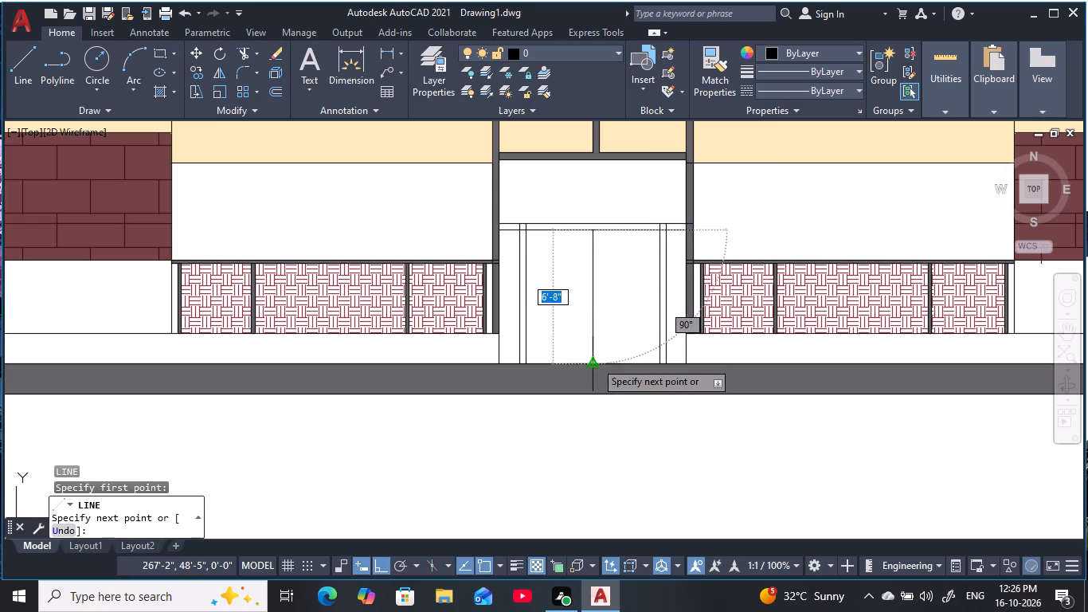
pyautogui.click(595, 361)
pyautogui.press('Escape')
pyautogui.press('Escape')
pyautogui.press('Escape')
pyautogui.press('Escape')
pyautogui.press('Escape')
pyautogui.press('Escape')
pyautogui.press('Escape')
pyautogui.press('Escape')
pyautogui.press('Escape')
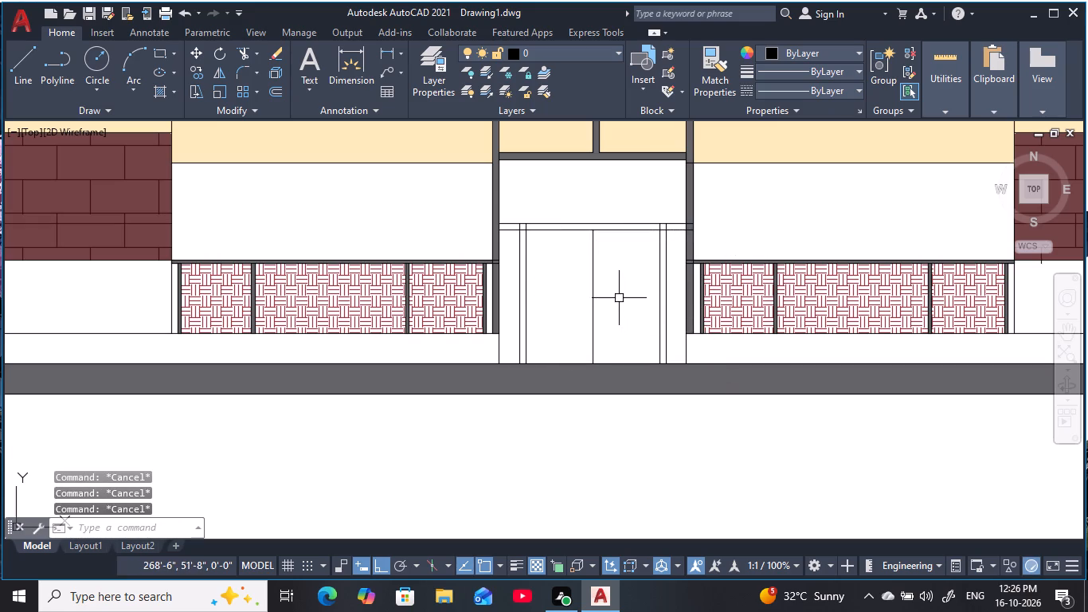
pyautogui.press('Escape')
pyautogui.press('Escape')
pyautogui.press('Escape')
pyautogui.press('Escape')
pyautogui.press('Escape')
# Start a hatch for the entrance door leaves using the ANSI38 pattern.
pyautogui.write('H')
pyautogui.press('space')
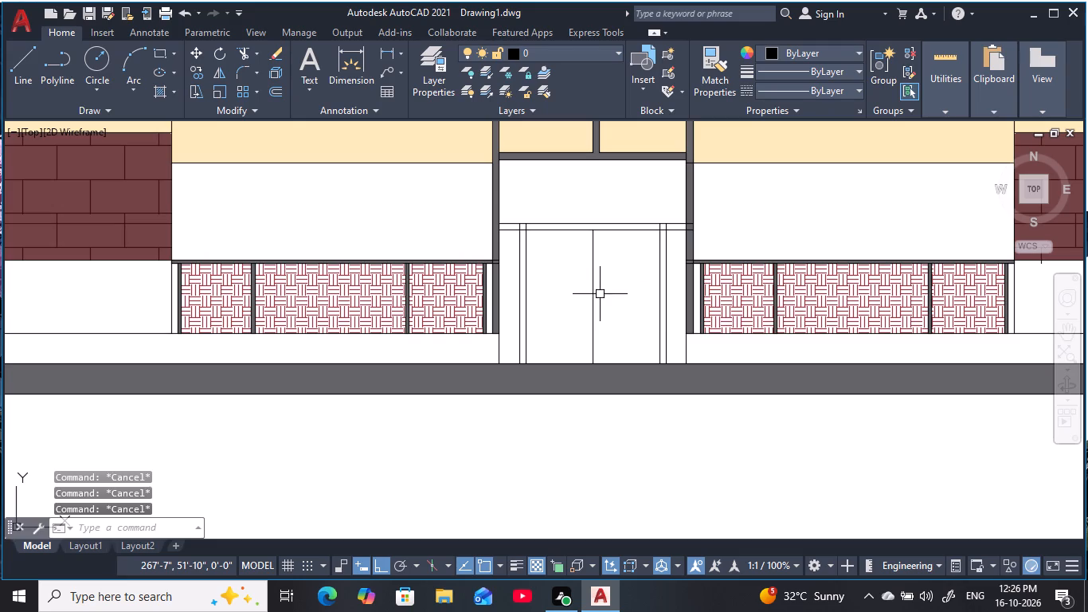
pyautogui.click(367, 95)
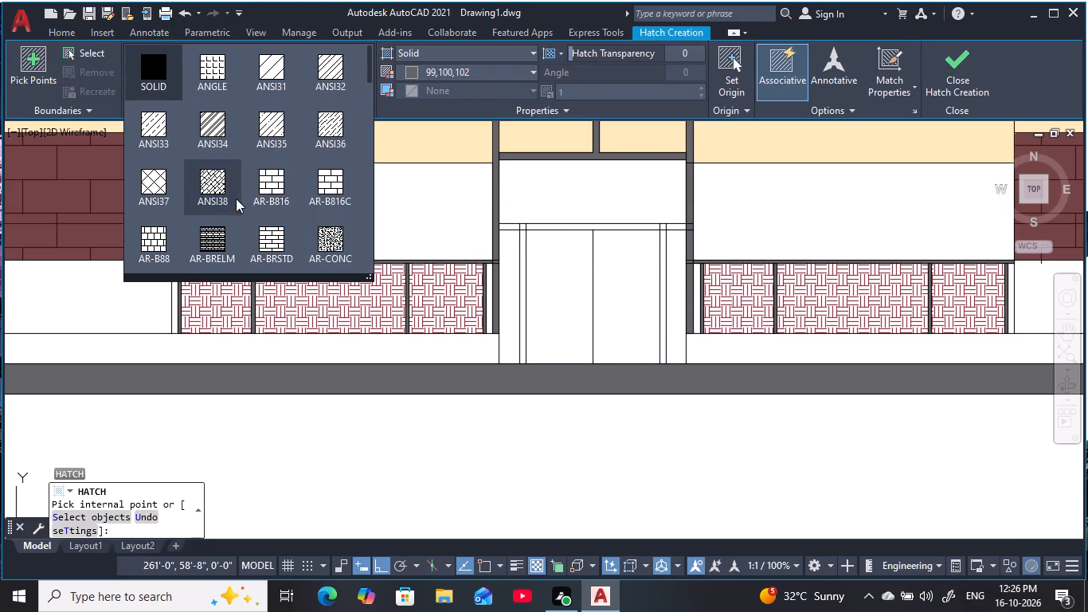
pyautogui.click(218, 189)
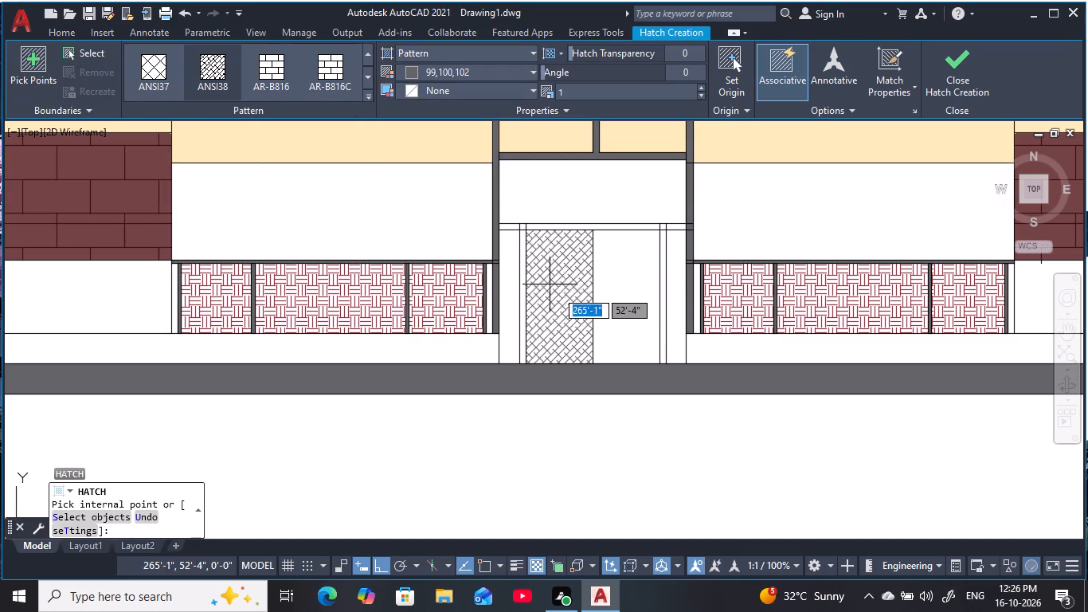
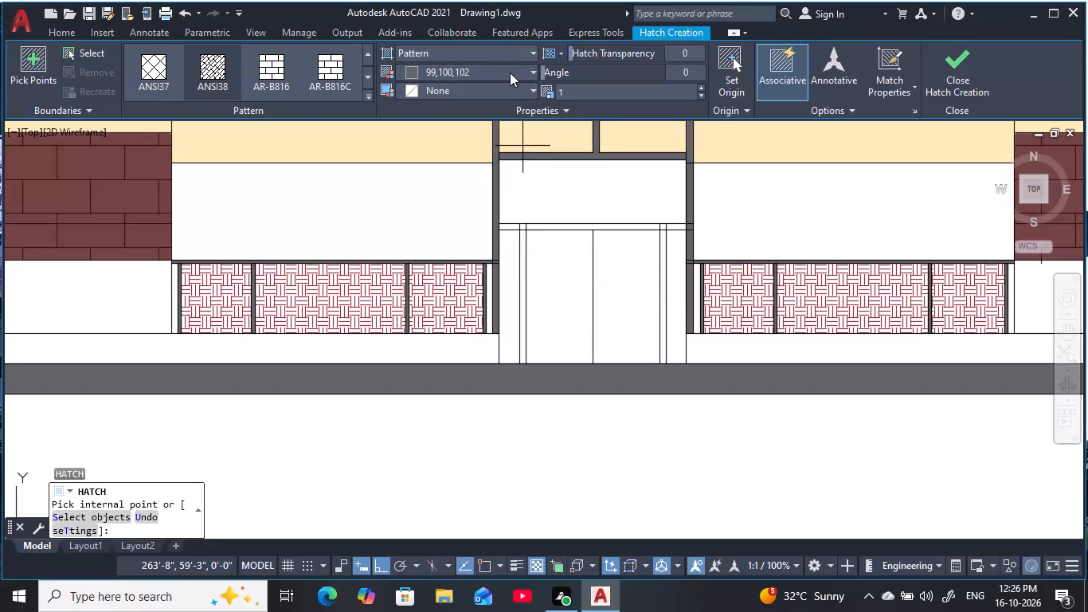
# Hatch both leaves of the entrance double door with the ANSI38 pattern in colour 69,84,165.
pyautogui.click(511, 71)
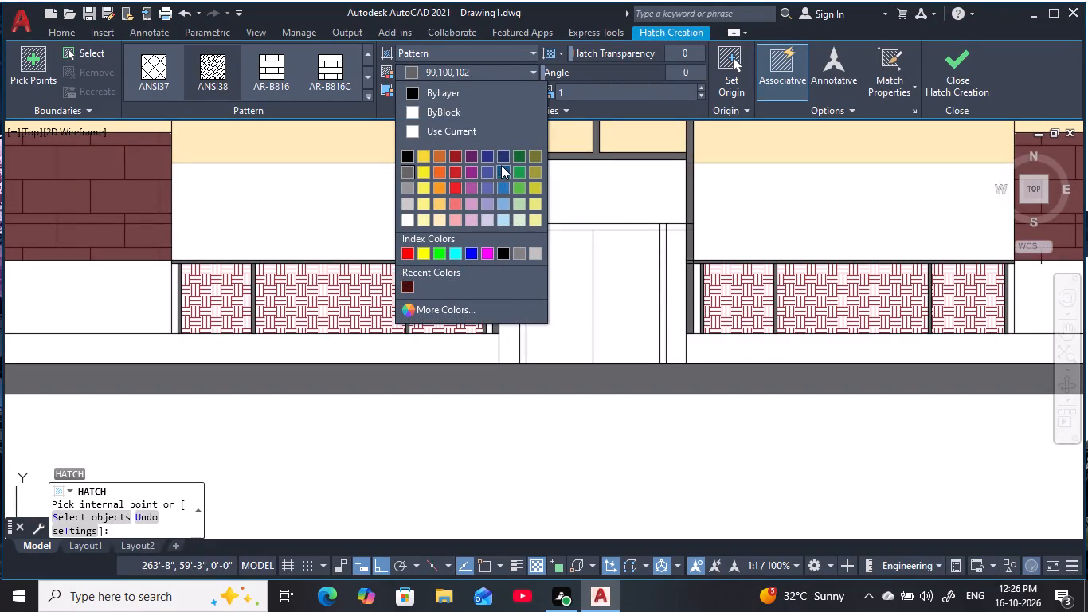
pyautogui.click(503, 155)
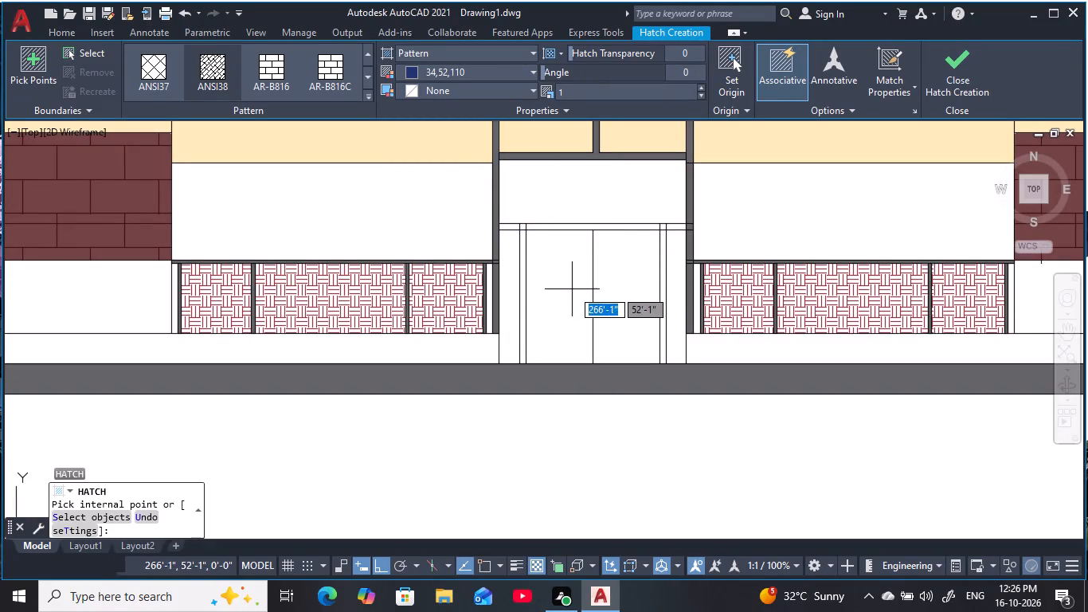
pyautogui.click(507, 70)
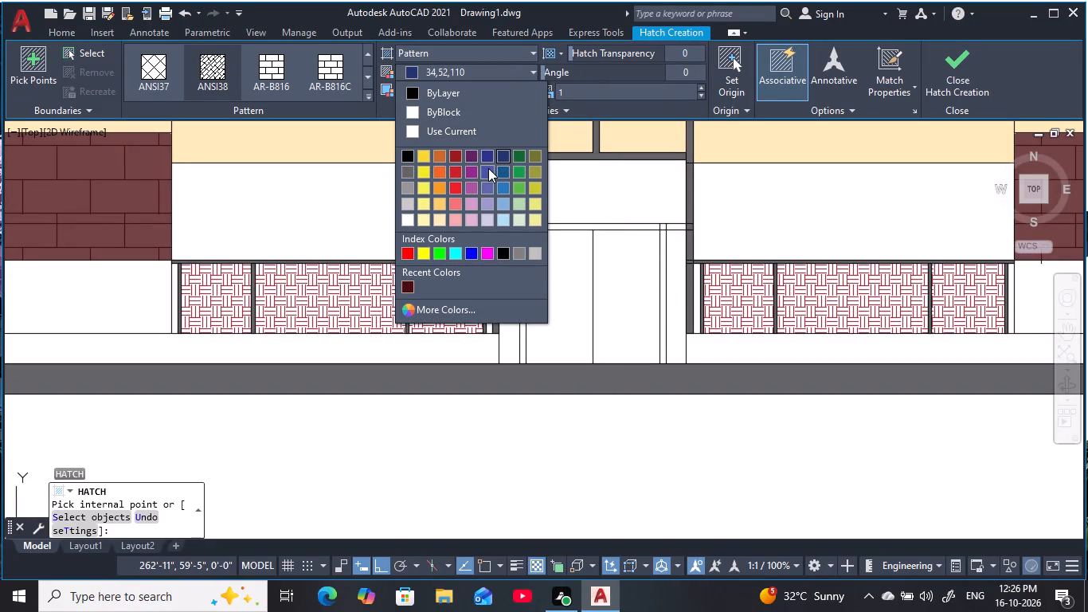
pyautogui.click(488, 168)
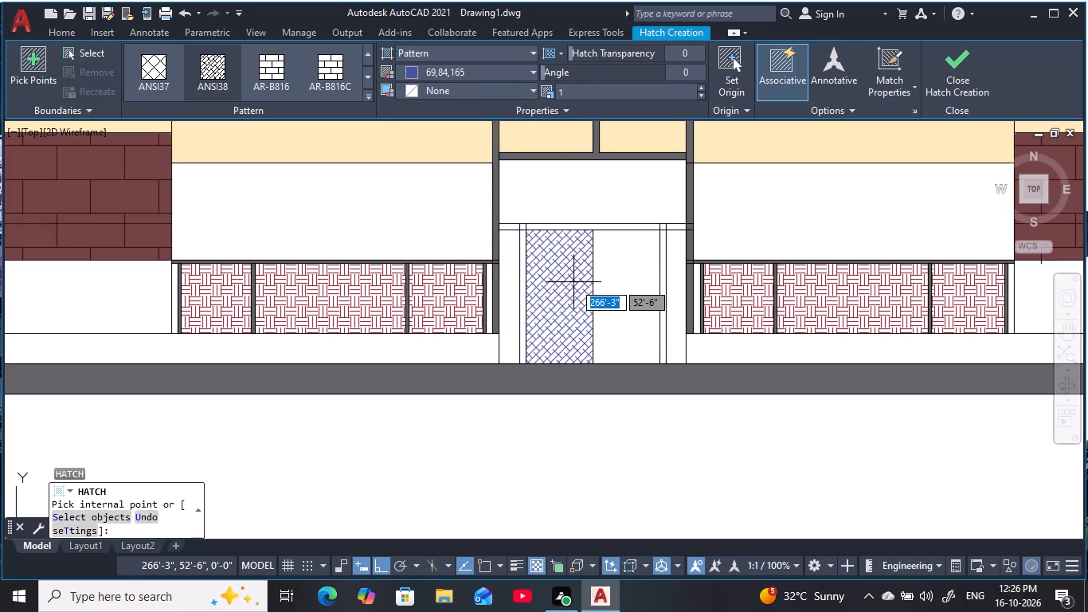
pyautogui.click(573, 282)
pyautogui.click(629, 288)
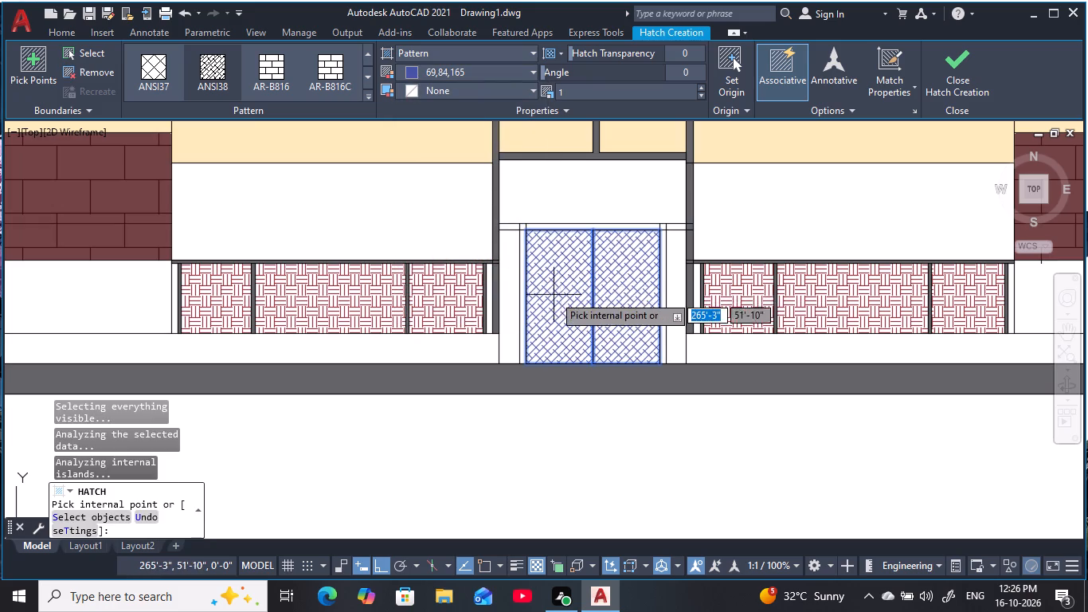
pyautogui.press('Escape')
pyautogui.press('Escape')
pyautogui.press('Escape')
pyautogui.press('Escape')
pyautogui.press('Escape')
pyautogui.press('Escape')
pyautogui.press('Escape')
pyautogui.press('Escape')
pyautogui.press('Escape')
# Offset the double door's vertical centre line 2 inches to each side.
pyautogui.scroll(1, 617, 265)
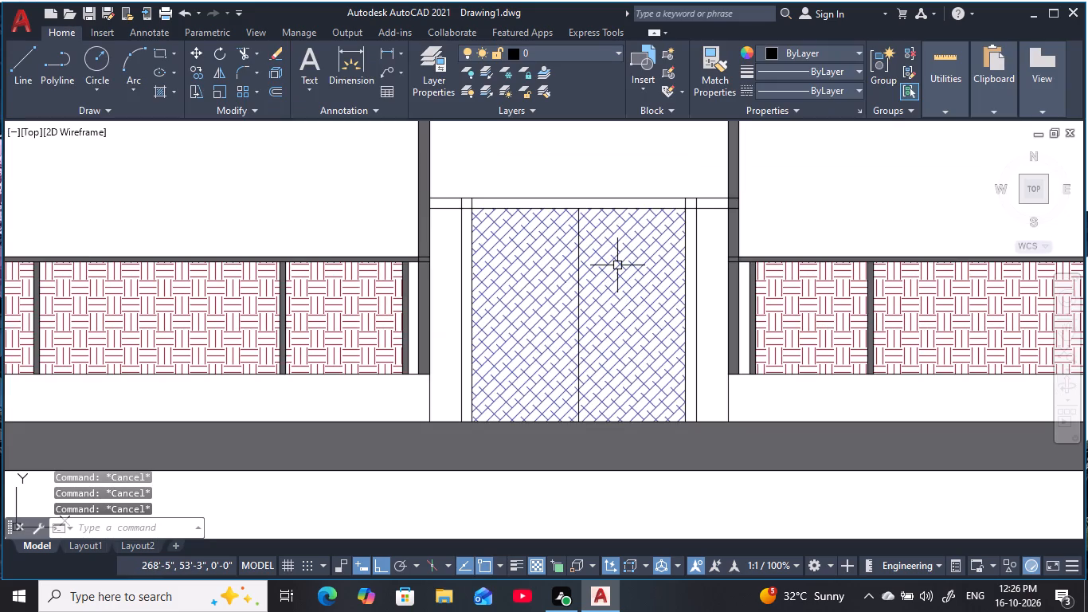
pyautogui.moveTo(617, 265); pyautogui.dragTo(609, 256, button='middle')
pyautogui.press('Escape')
pyautogui.press('Escape')
pyautogui.write('O 2')
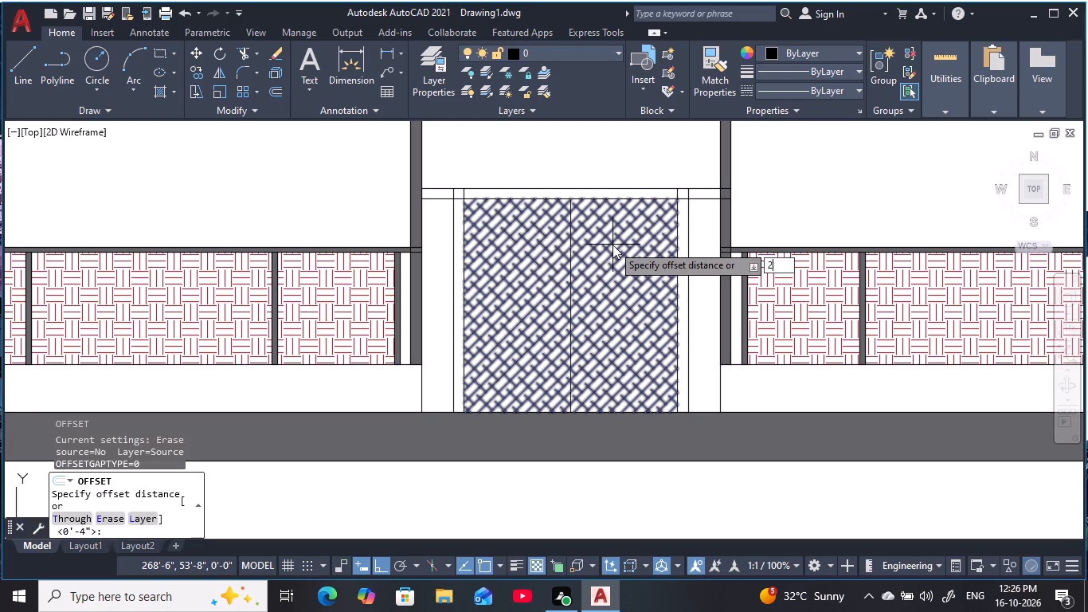
pyautogui.press('space')
pyautogui.click(569, 300)
pyautogui.click(550, 309)
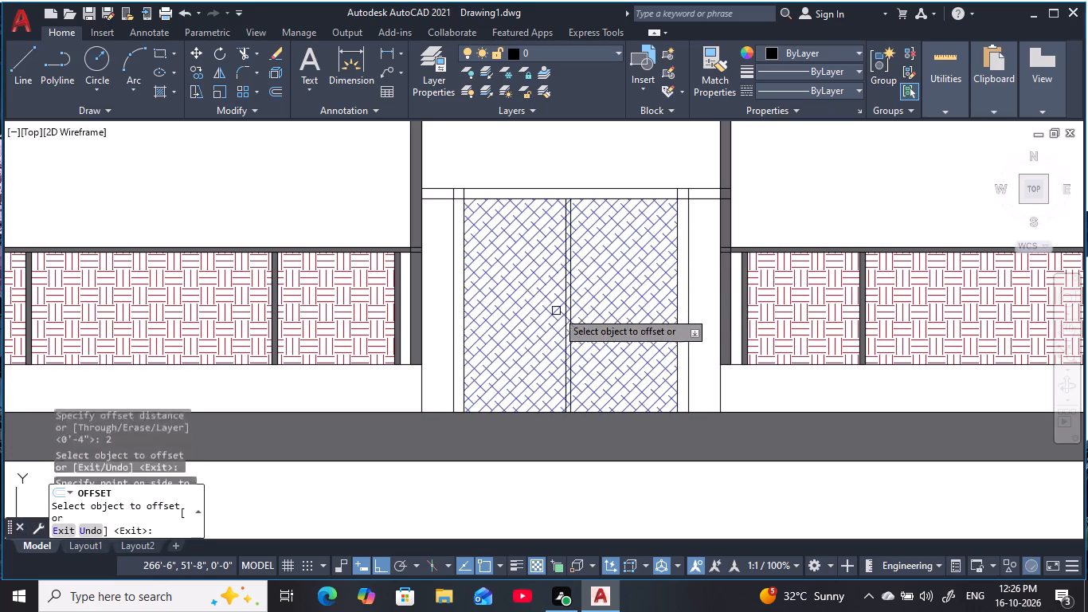
pyautogui.click(570, 312)
pyautogui.click(601, 310)
pyautogui.press('Escape')
pyautogui.press('Escape')
pyautogui.press('Escape')
pyautogui.press('Escape')
pyautogui.press('Escape')
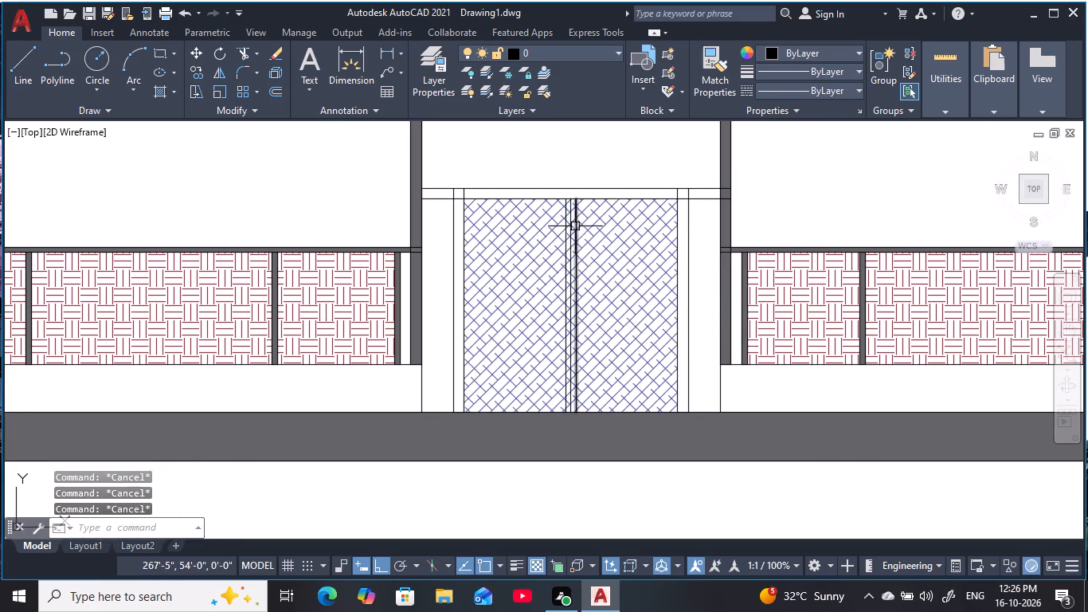
# Trim the door hatch out of the two narrow strips between the centre line and its offset lines.
pyautogui.scroll(2, 575, 226)
pyautogui.moveTo(575, 223); pyautogui.dragTo(578, 214, button='middle')
pyautogui.scroll(1, 575, 223)
pyautogui.press('Escape')
pyautogui.press('Escape')
pyautogui.scroll(-1, 578, 214)
pyautogui.moveTo(578, 214); pyautogui.dragTo(586, 233, button='middle')
pyautogui.press('Escape')
pyautogui.press('Escape')
pyautogui.press('Escape')
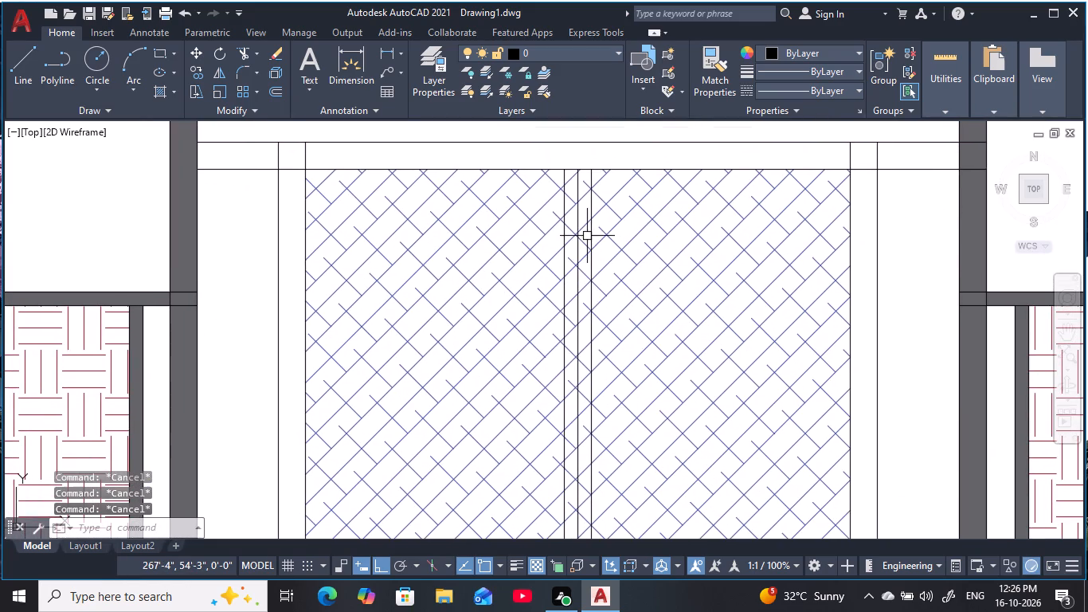
pyautogui.write('TR')
pyautogui.press('space')
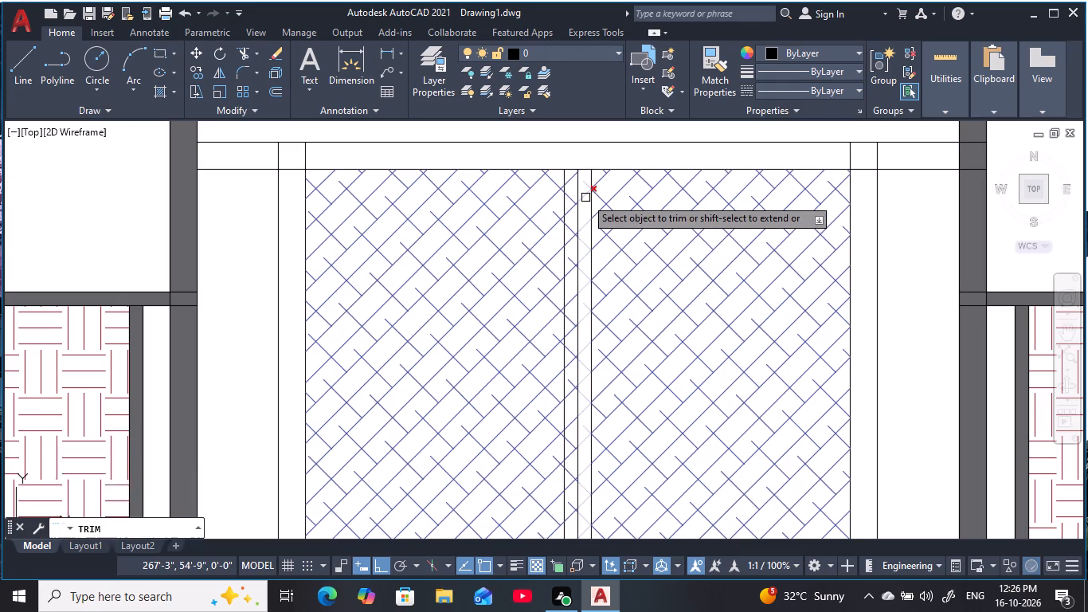
pyautogui.click(585, 198)
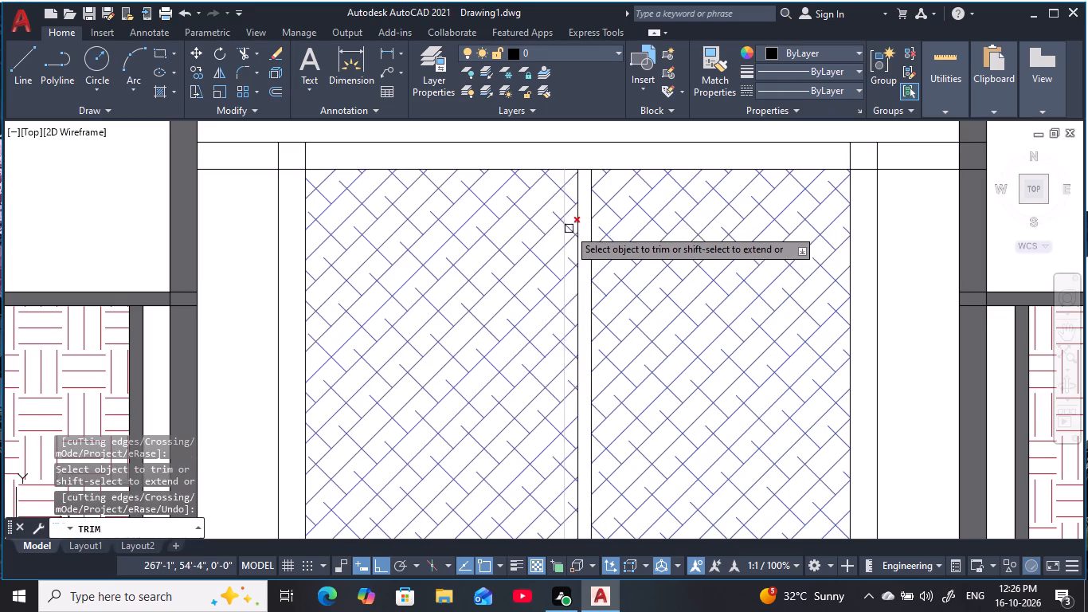
pyautogui.click(572, 231)
pyautogui.press('Escape')
pyautogui.press('Escape')
pyautogui.press('Escape')
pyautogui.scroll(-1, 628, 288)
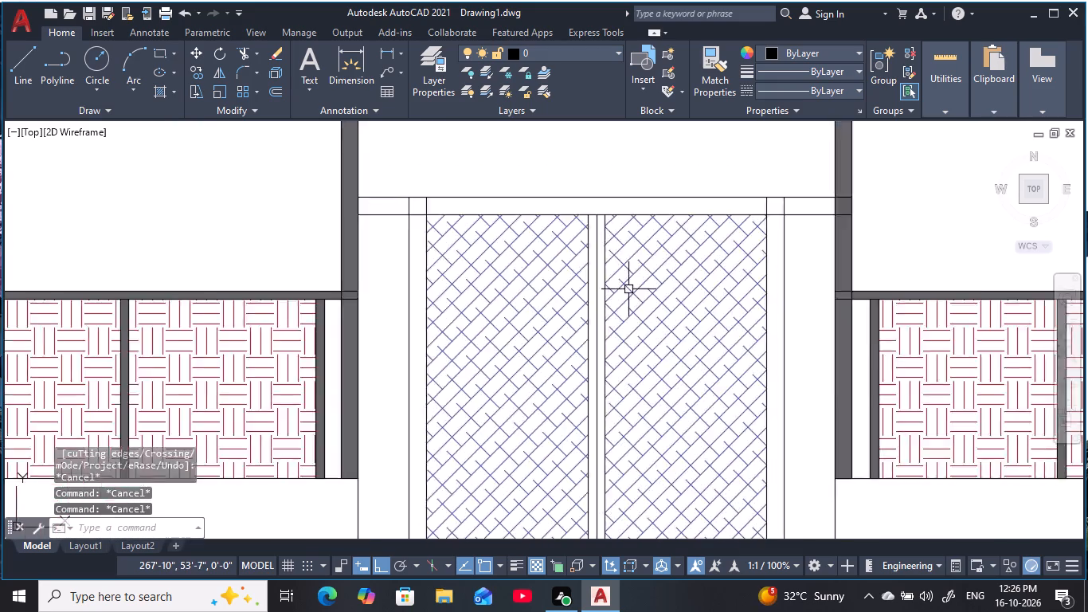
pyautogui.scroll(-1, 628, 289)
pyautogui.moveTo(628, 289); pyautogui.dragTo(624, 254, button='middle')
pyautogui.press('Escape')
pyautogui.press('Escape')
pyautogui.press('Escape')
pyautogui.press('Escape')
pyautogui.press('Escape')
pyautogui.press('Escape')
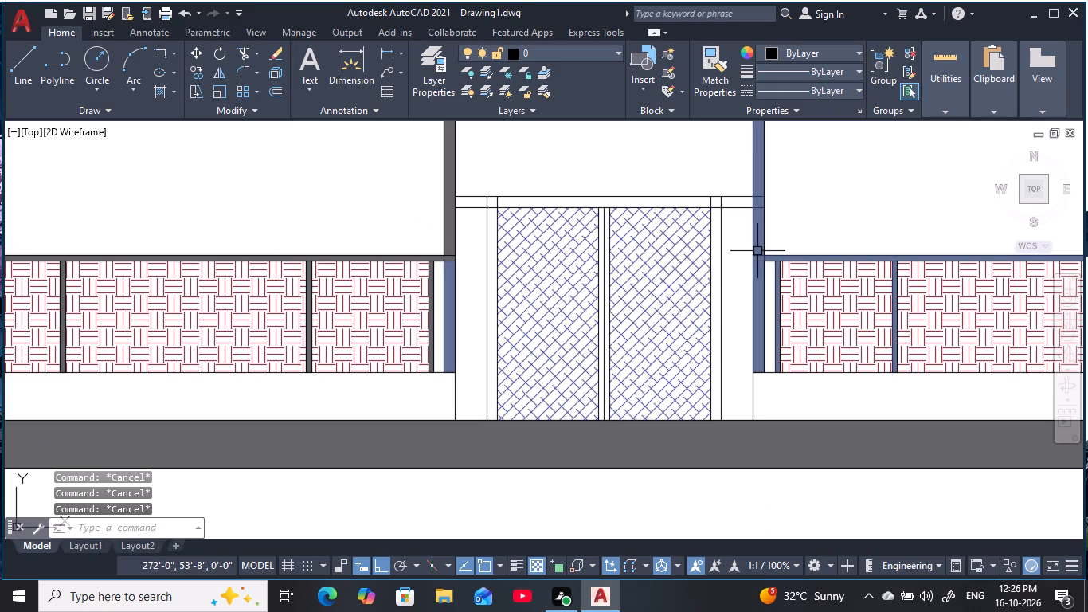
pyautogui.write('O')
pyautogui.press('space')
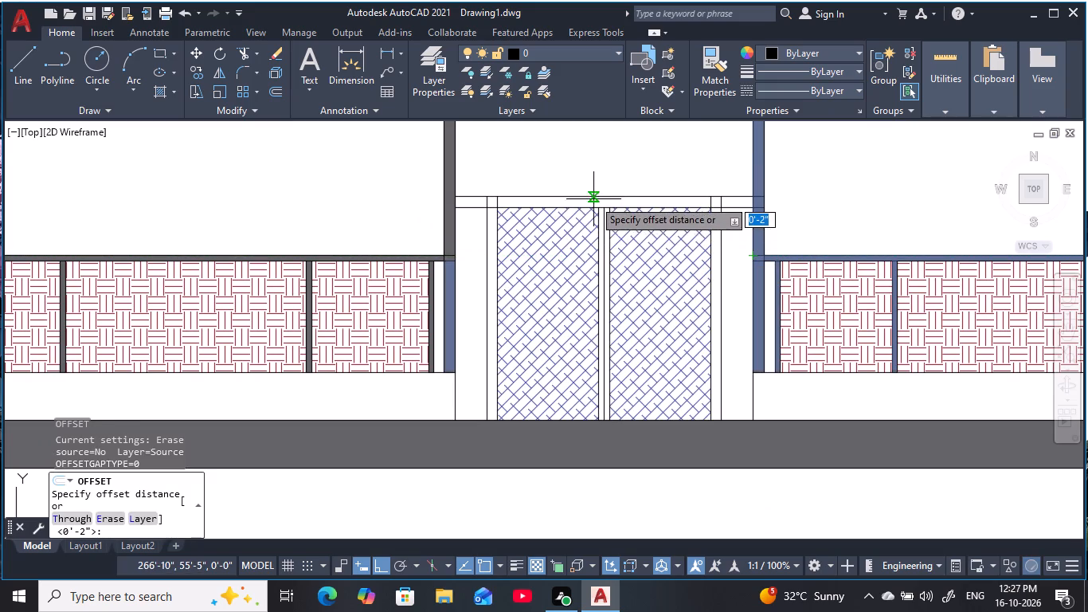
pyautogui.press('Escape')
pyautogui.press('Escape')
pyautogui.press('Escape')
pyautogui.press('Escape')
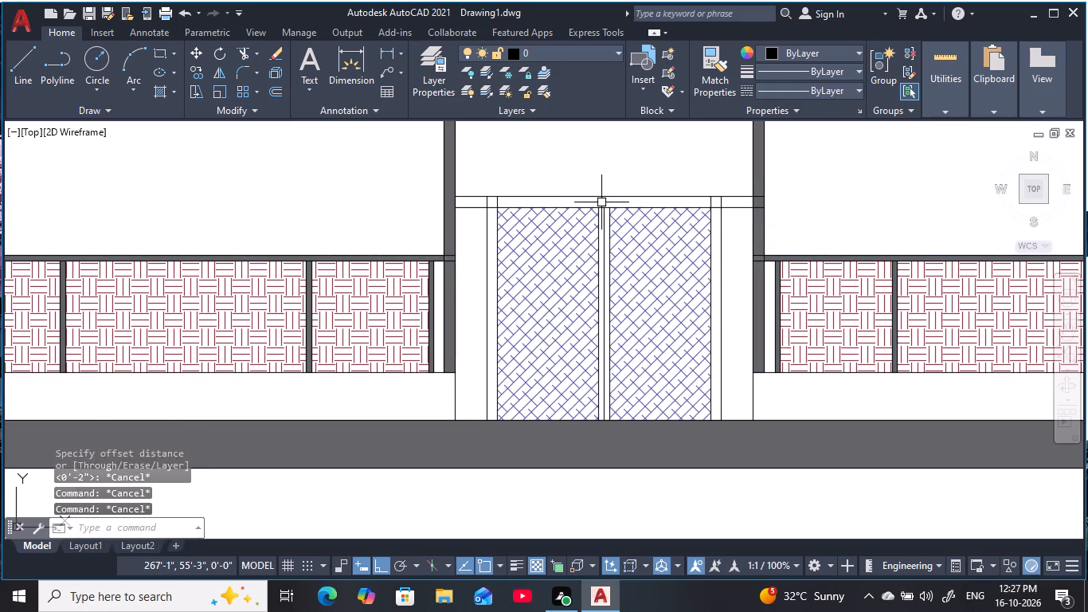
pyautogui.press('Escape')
# Fill the door frame's head, both jambs and the two centre strips with a solid hatch in colour 69,84,165.
pyautogui.write('H')
pyautogui.press('space')
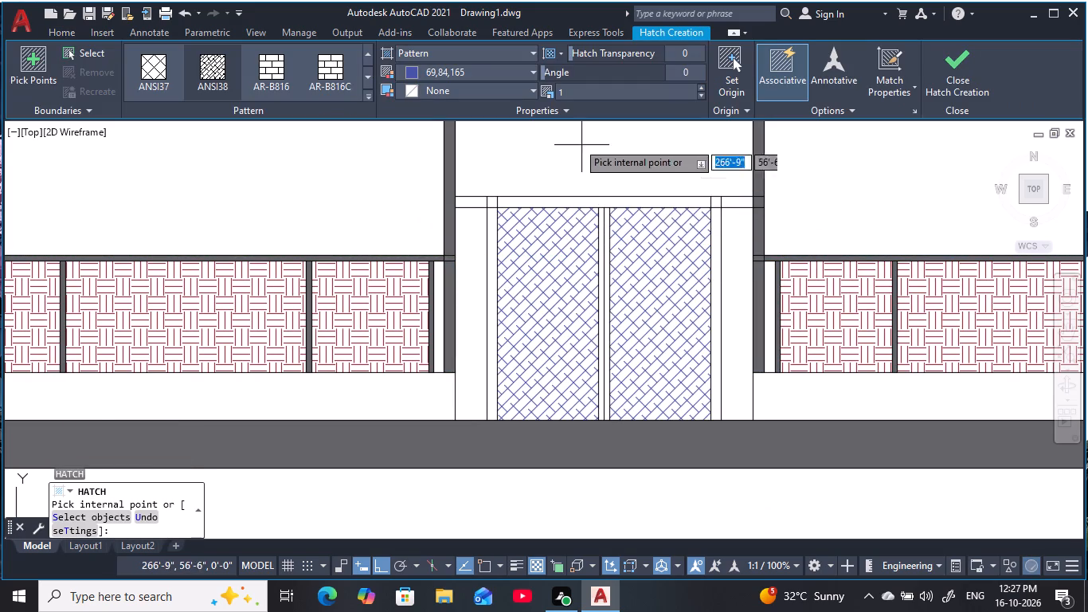
pyautogui.click(496, 53)
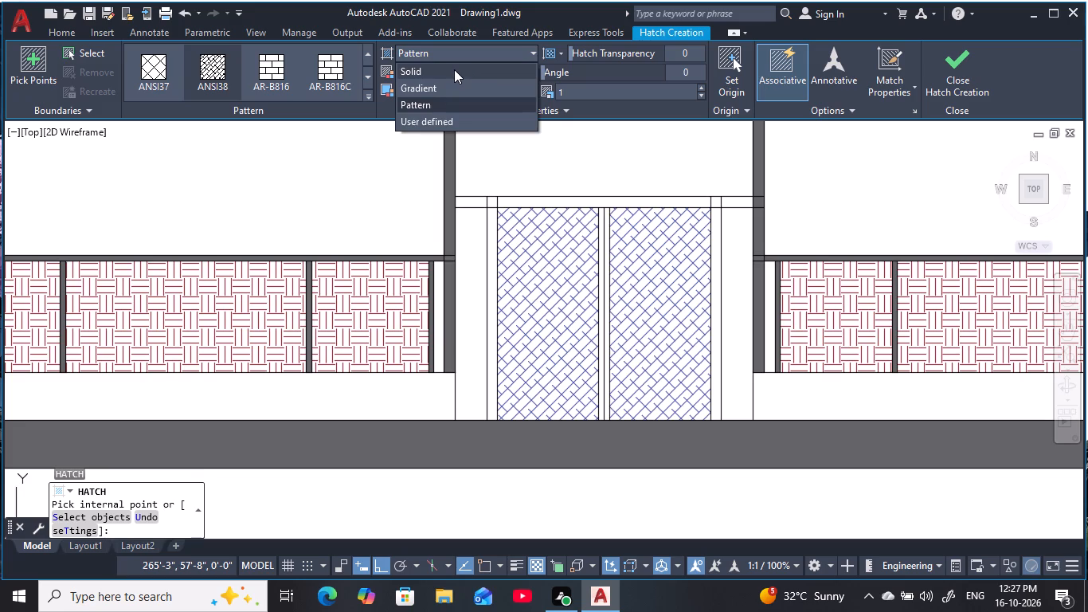
pyautogui.click(454, 69)
pyautogui.click(530, 204)
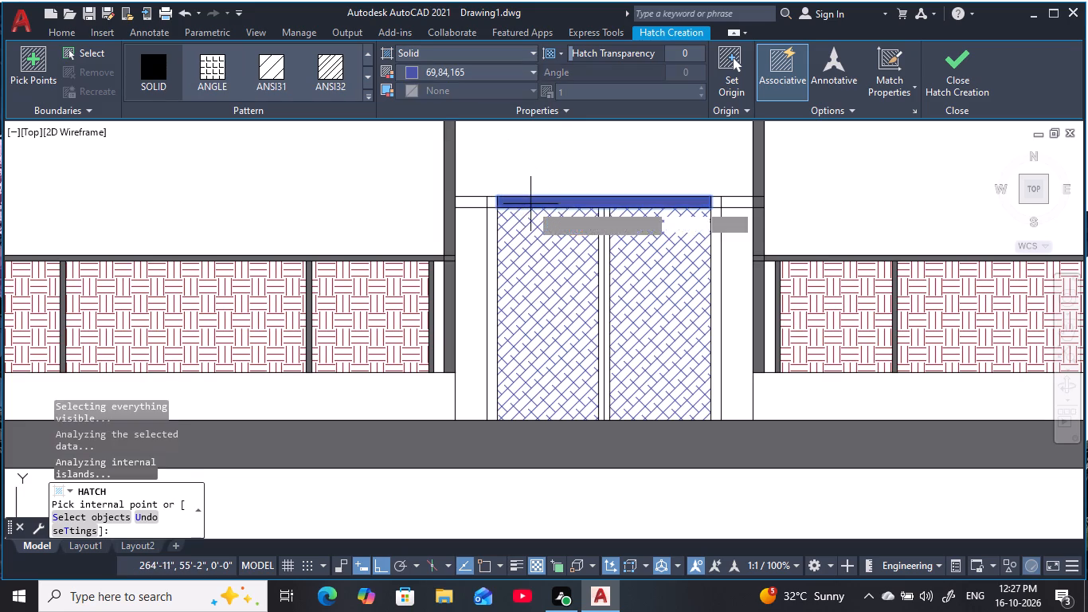
pyautogui.click(491, 240)
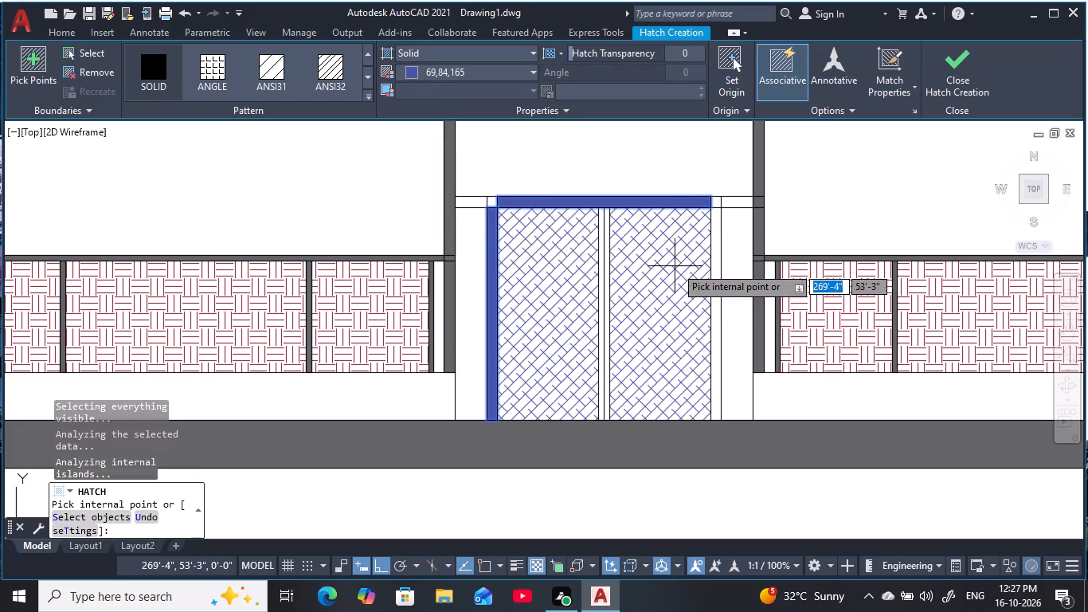
pyautogui.click(719, 293)
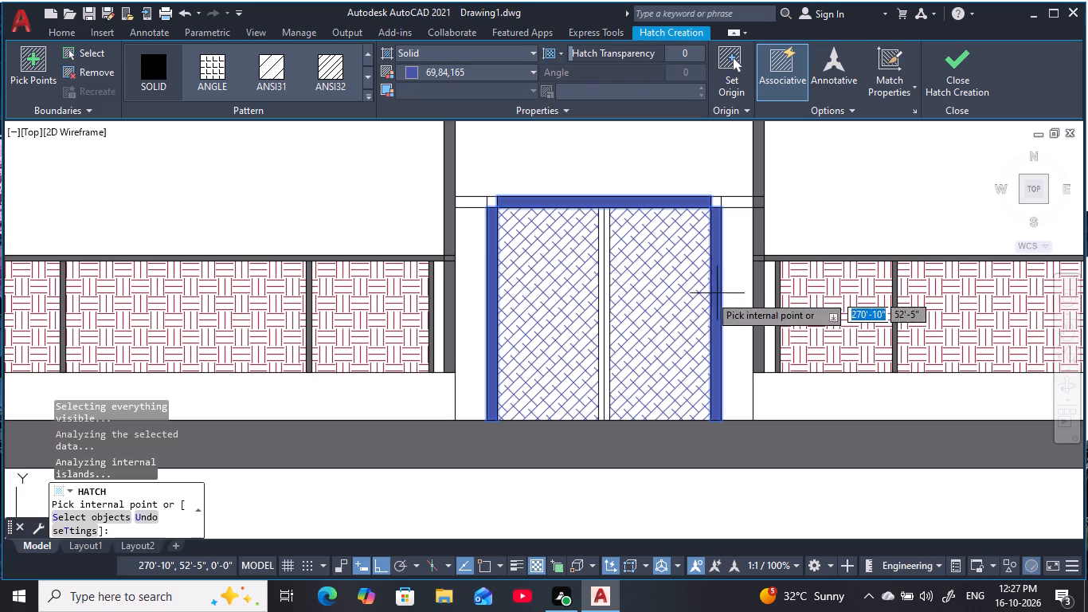
pyautogui.scroll(2, 604, 294)
pyautogui.click(610, 287)
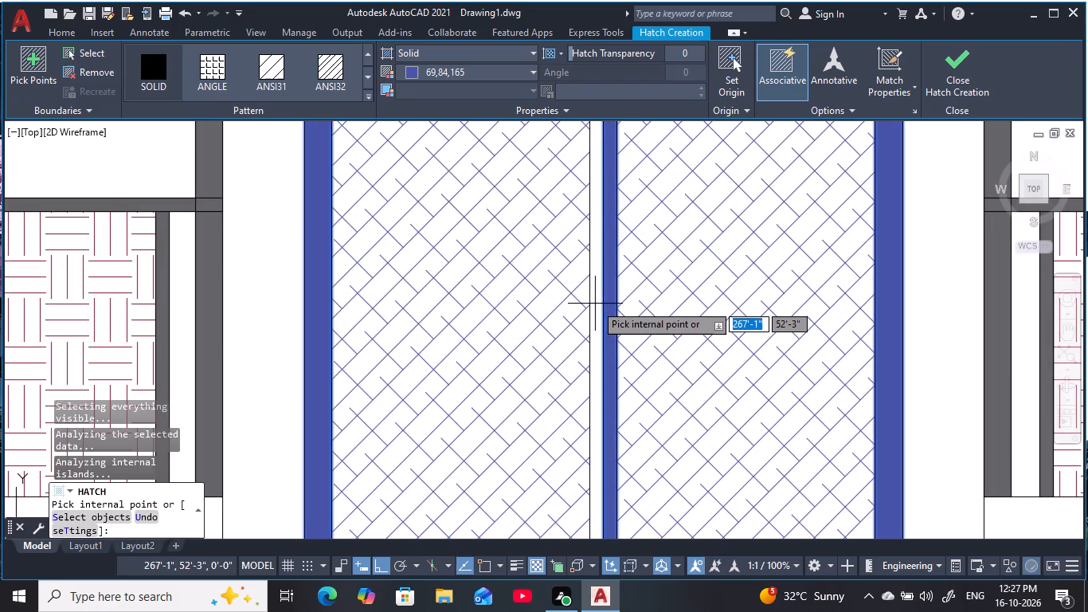
pyautogui.click(595, 303)
pyautogui.scroll(-2, 659, 279)
pyautogui.moveTo(663, 285); pyautogui.dragTo(656, 301, button='middle')
pyautogui.press('Escape')
pyautogui.press('Escape')
pyautogui.press('Escape')
pyautogui.press('Escape')
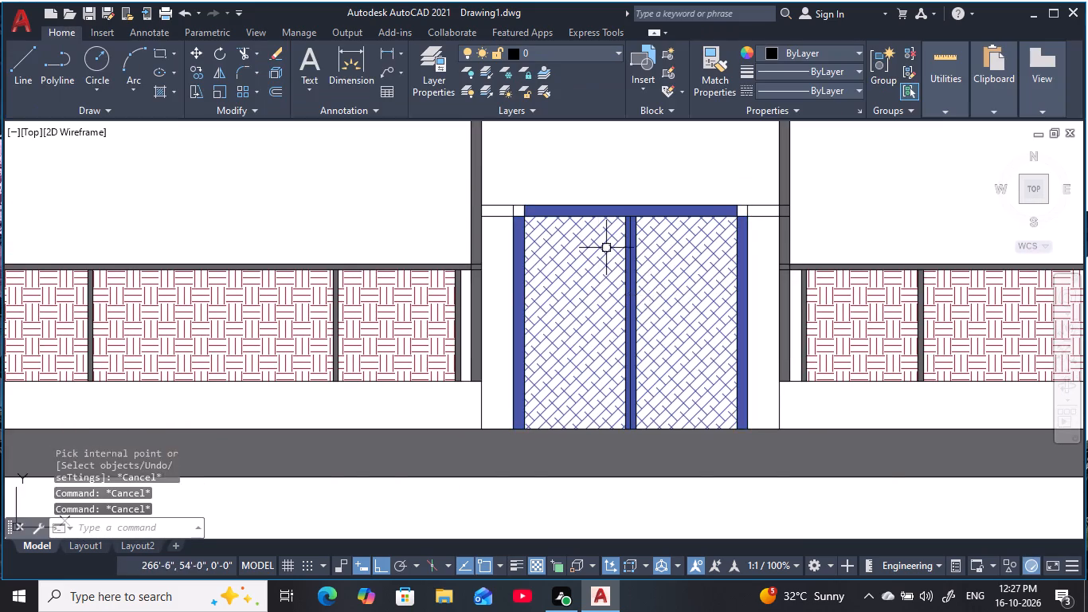
pyautogui.press('Escape')
# Fill the two upper corner squares of the door frame with the same solid blue hatch.
pyautogui.scroll(1, 591, 226)
pyautogui.press('Escape')
pyautogui.press('Escape')
pyautogui.press('space')
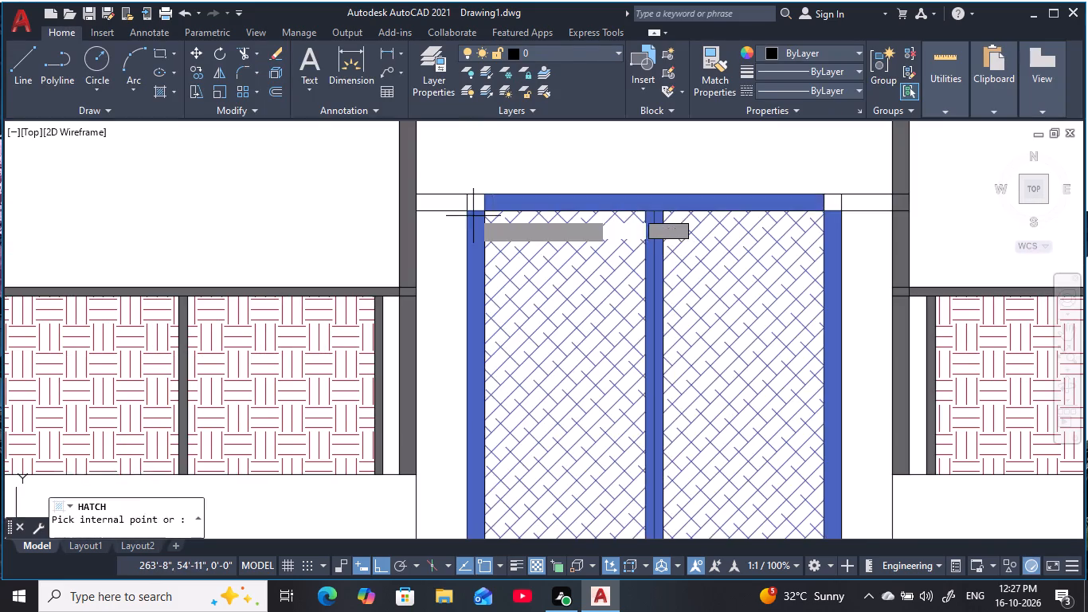
pyautogui.scroll(2, 465, 204)
pyautogui.click(499, 209)
pyautogui.scroll(1, 583, 216)
pyautogui.scroll(-3, 586, 216)
pyautogui.scroll(-2, 651, 206)
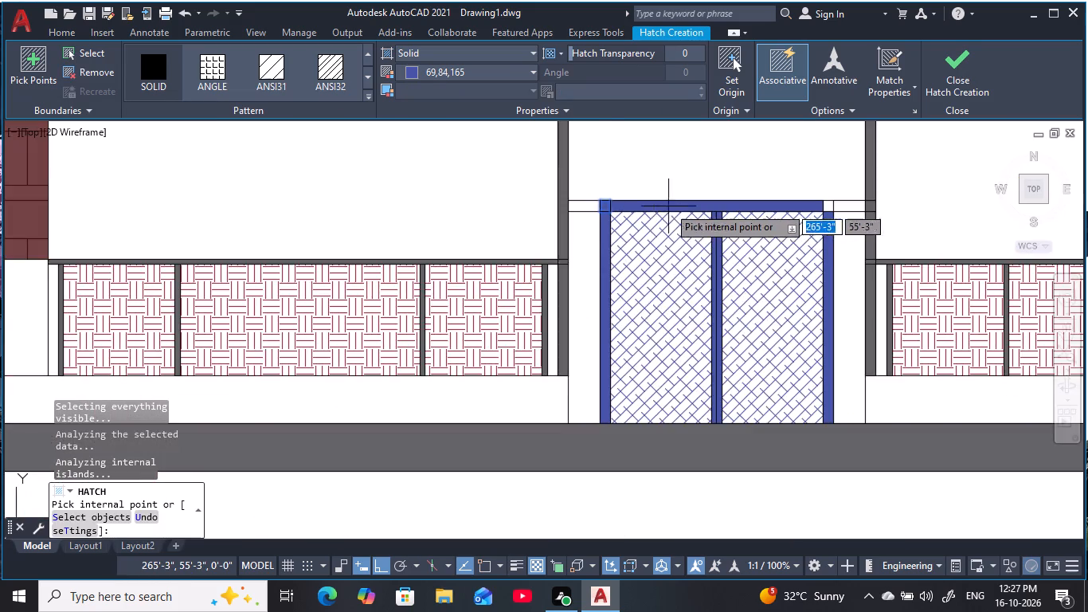
pyautogui.scroll(-1, 686, 204)
pyautogui.scroll(3, 761, 204)
pyautogui.click(812, 214)
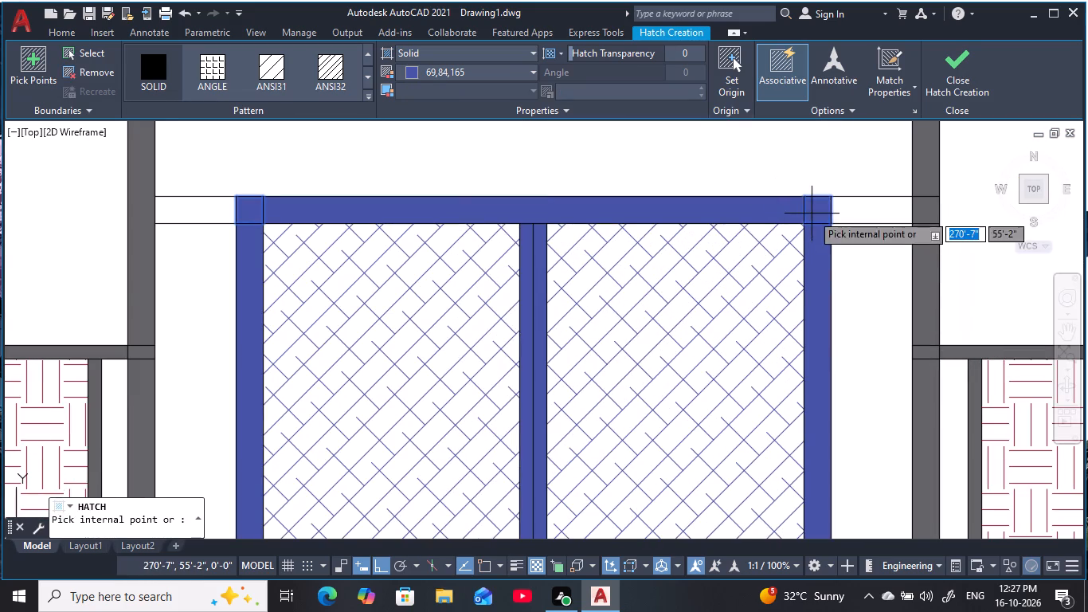
pyautogui.press('Escape')
pyautogui.scroll(-3, 706, 256)
pyautogui.press('Escape')
pyautogui.middleClick(683, 316)
pyautogui.press('Escape')
pyautogui.press('Escape')
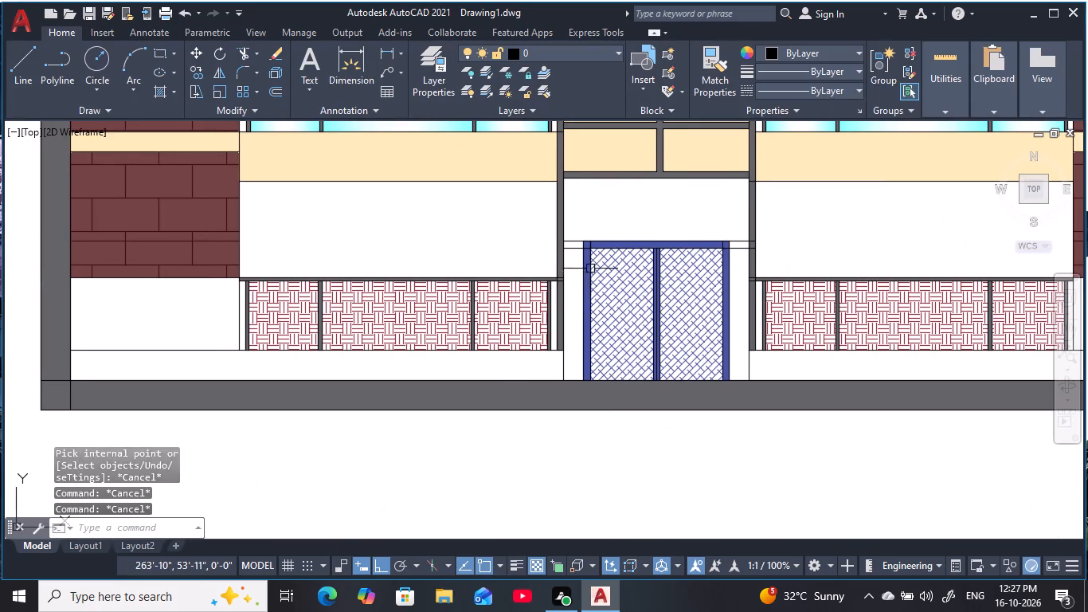
# Trim the frame's head lines that run past the jambs to the walls on both sides of the door.
pyautogui.press('Escape')
pyautogui.press('Escape')
pyautogui.press('t')
pyautogui.press('r')
pyautogui.press('space')
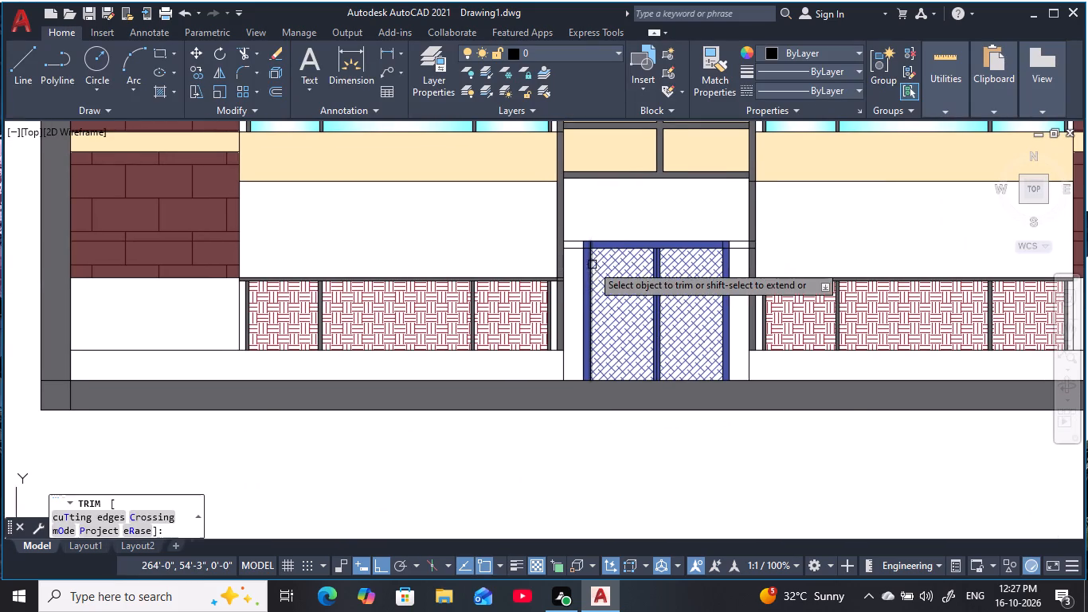
pyautogui.scroll(2, 576, 257)
pyautogui.moveTo(576, 256); pyautogui.dragTo(581, 205)
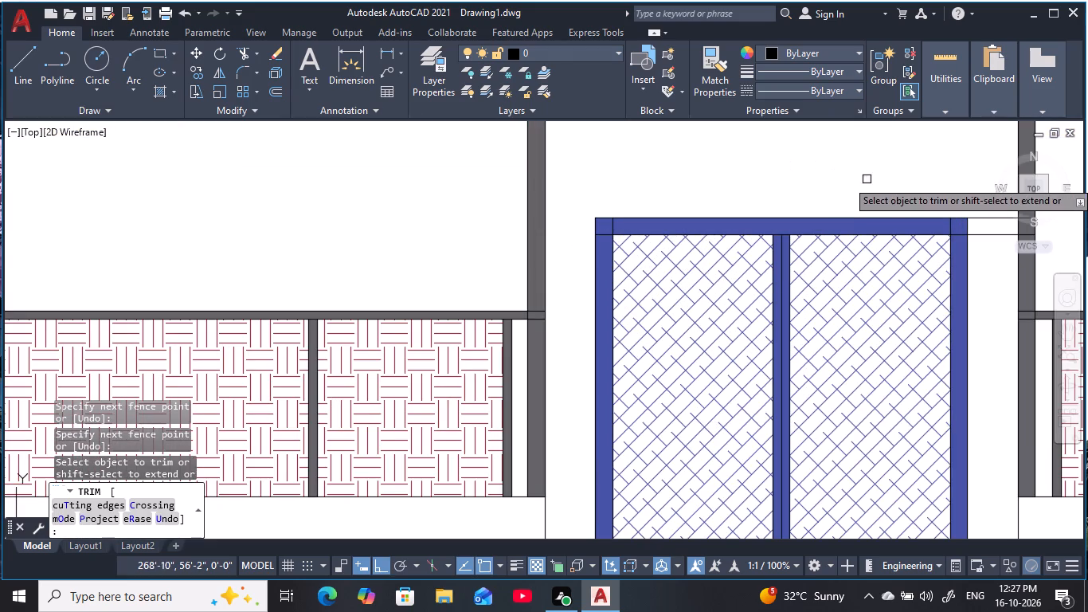
pyautogui.moveTo(987, 204); pyautogui.dragTo(1004, 271)
pyautogui.scroll(-2, 989, 284)
pyautogui.moveTo(988, 283); pyautogui.dragTo(910, 251, button='middle')
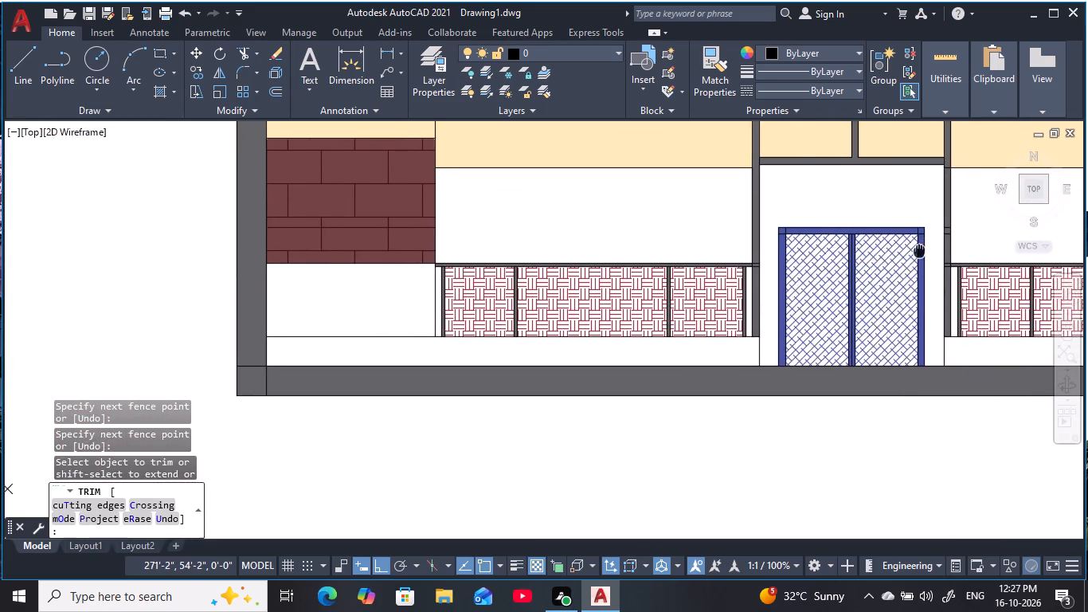
pyautogui.moveTo(910, 251); pyautogui.dragTo(885, 251, button='middle')
pyautogui.press('Escape')
pyautogui.press('Escape')
pyautogui.press('Escape')
pyautogui.press('Escape')
pyautogui.press('Escape')
pyautogui.moveTo(838, 212); pyautogui.dragTo(665, 233, button='middle')
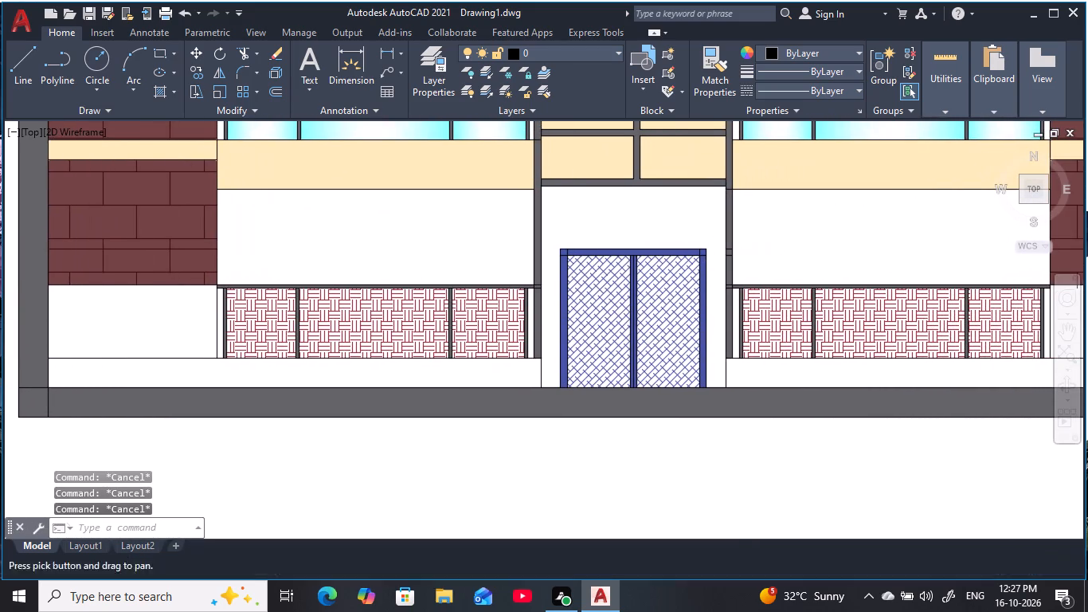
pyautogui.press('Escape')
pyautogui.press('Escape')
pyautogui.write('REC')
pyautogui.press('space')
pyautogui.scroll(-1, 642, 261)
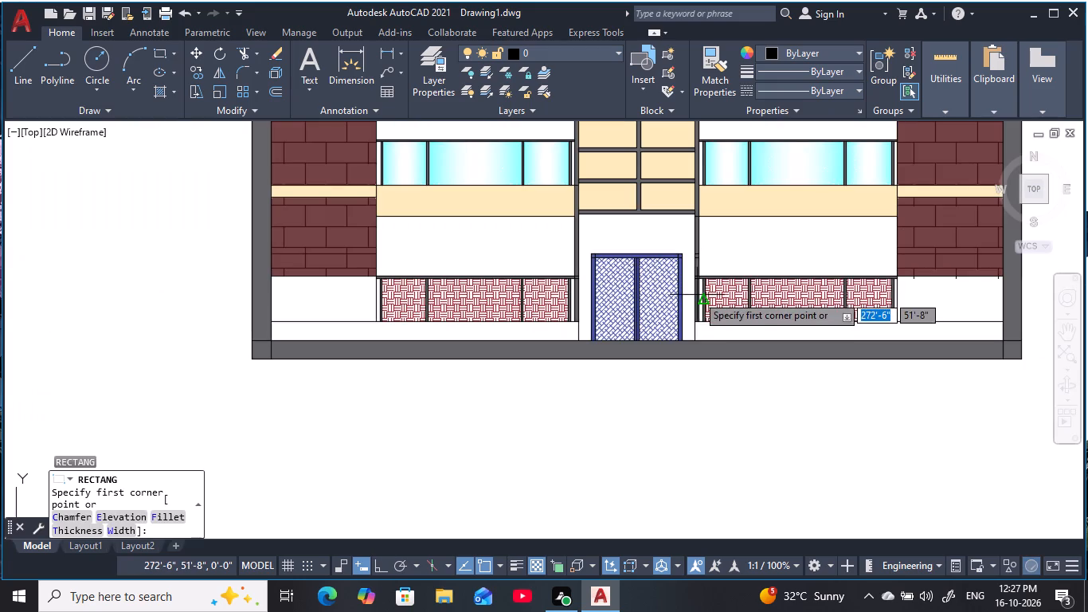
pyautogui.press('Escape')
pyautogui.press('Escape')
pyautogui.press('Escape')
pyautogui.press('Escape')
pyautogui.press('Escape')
# Draw a tall handle rectangle about 7" by 1'-11" on the right door leaf near the centre frame.
pyautogui.write('REC')
pyautogui.press('space')
pyautogui.scroll(3, 663, 292)
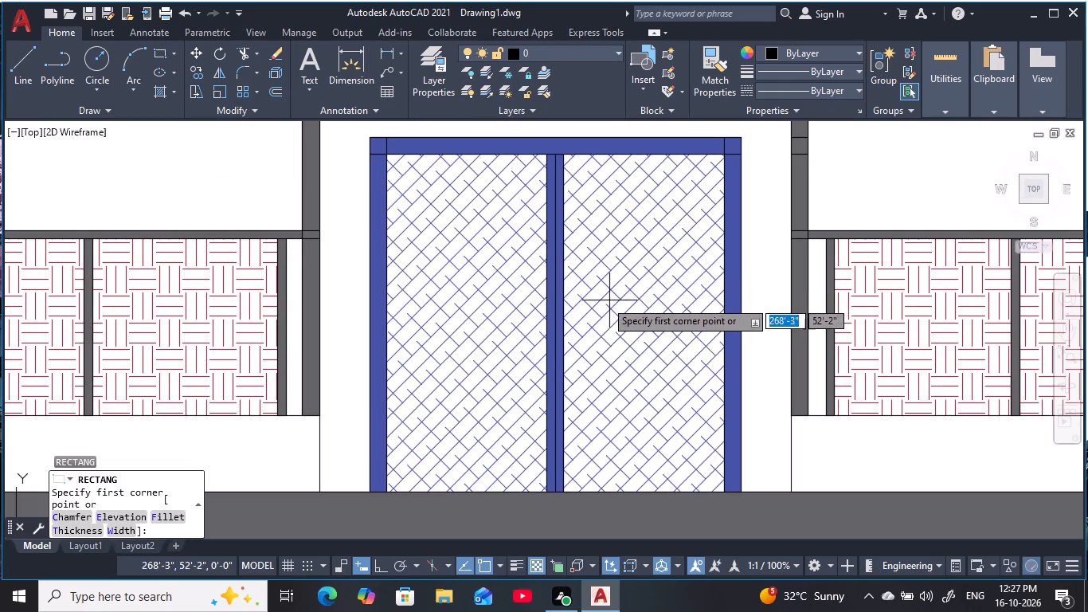
pyautogui.moveTo(592, 293); pyautogui.dragTo(609, 241, button='middle')
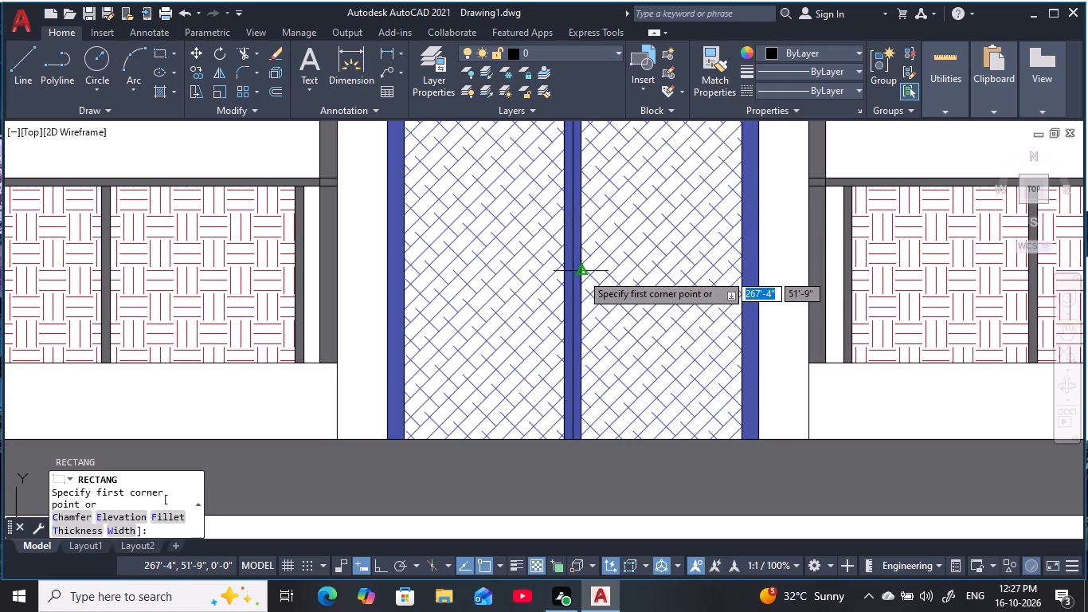
pyautogui.click(599, 214)
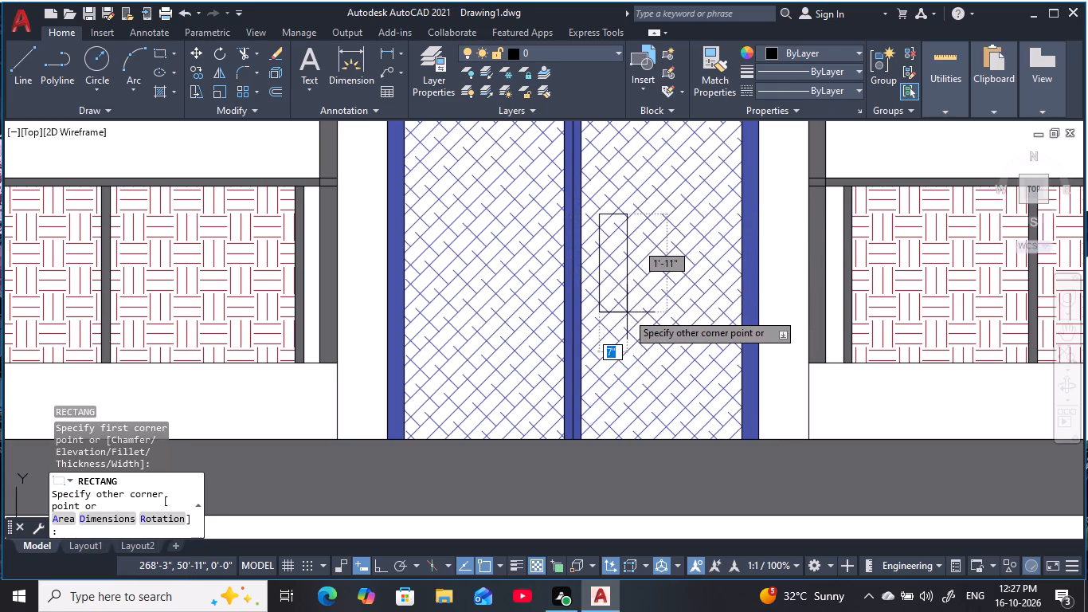
pyautogui.click(627, 314)
pyautogui.press('Escape')
pyautogui.press('Escape')
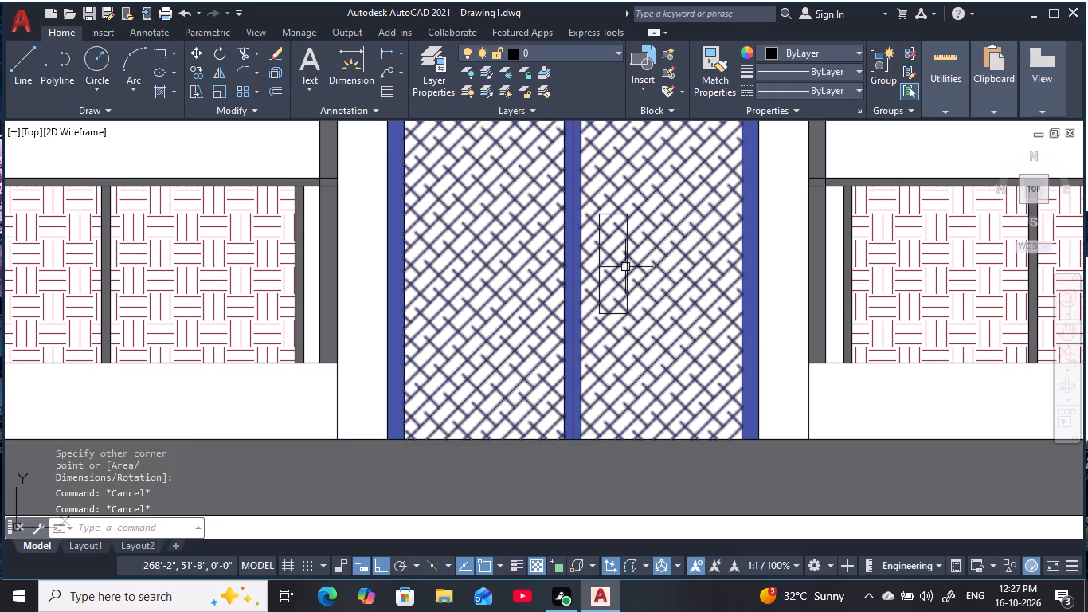
pyautogui.press('Escape')
pyautogui.press('Escape')
pyautogui.press('Escape')
pyautogui.press('Escape')
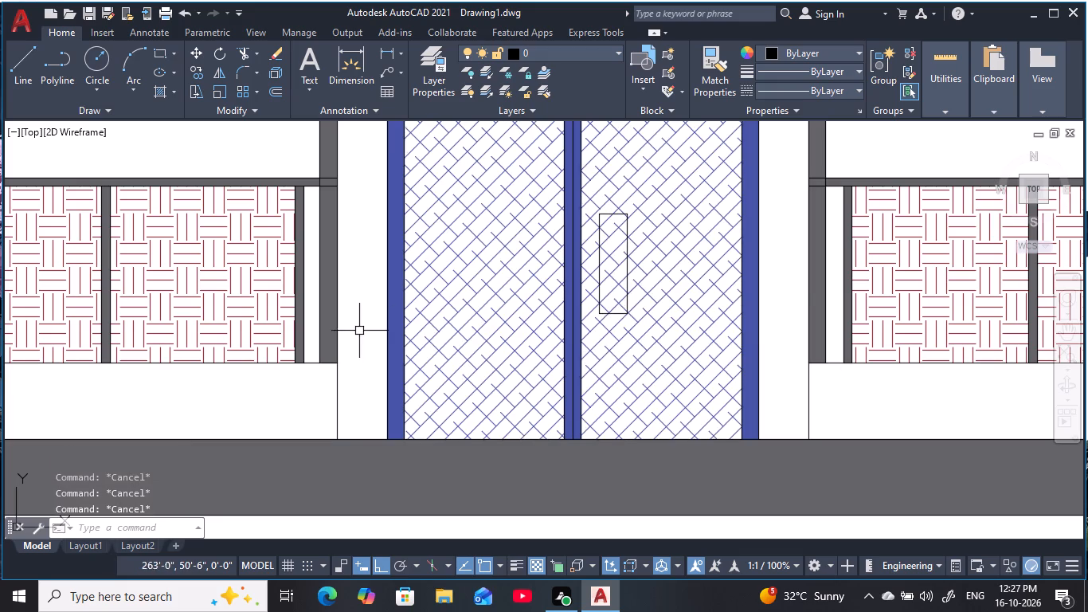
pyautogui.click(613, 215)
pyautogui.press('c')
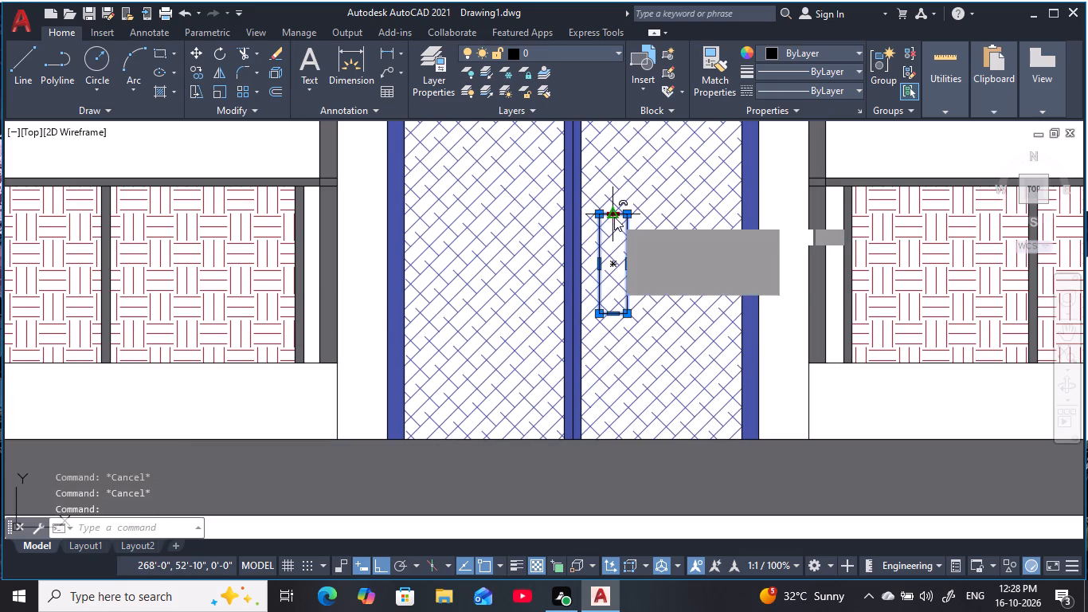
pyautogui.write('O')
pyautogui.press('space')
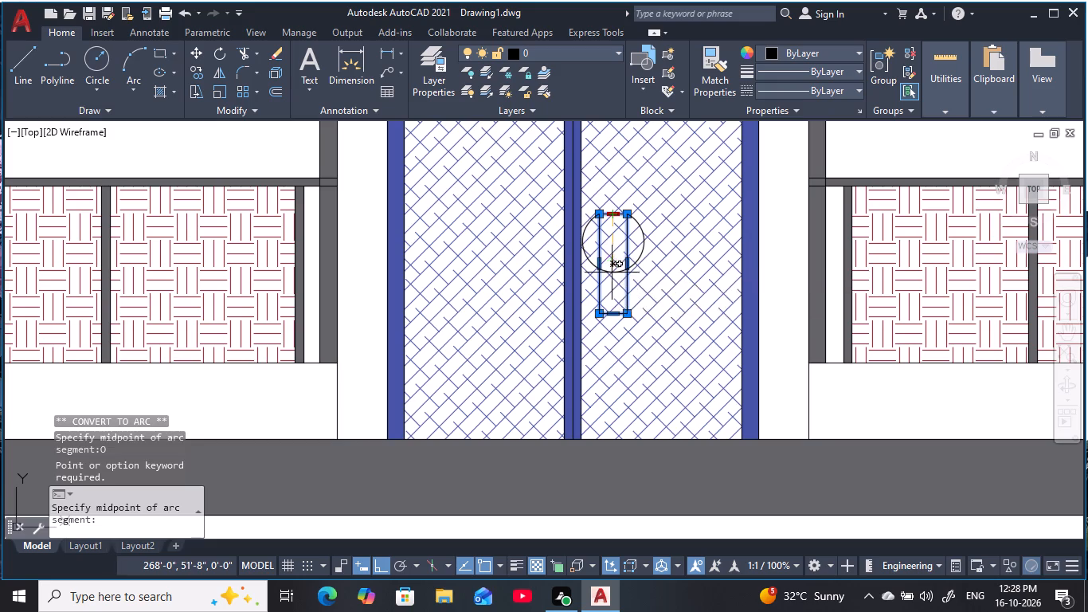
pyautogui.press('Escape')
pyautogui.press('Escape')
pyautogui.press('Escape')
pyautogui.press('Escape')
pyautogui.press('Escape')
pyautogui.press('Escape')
# Copy the handle rectangle horizontally onto the left door leaf, about 1'-8" from the original.
pyautogui.press('c')
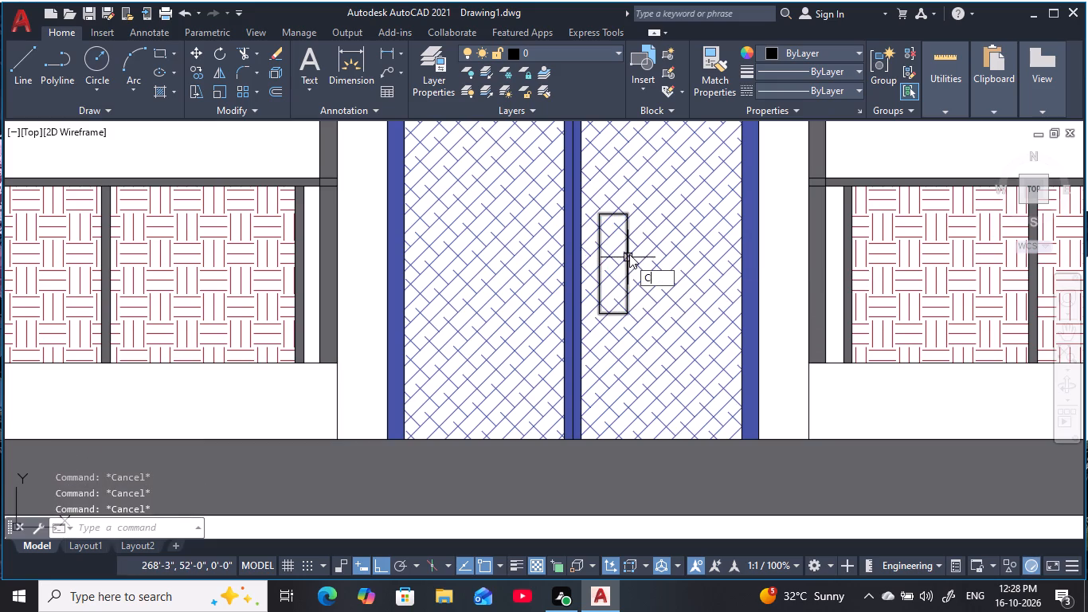
pyautogui.press('o')
pyautogui.press('space')
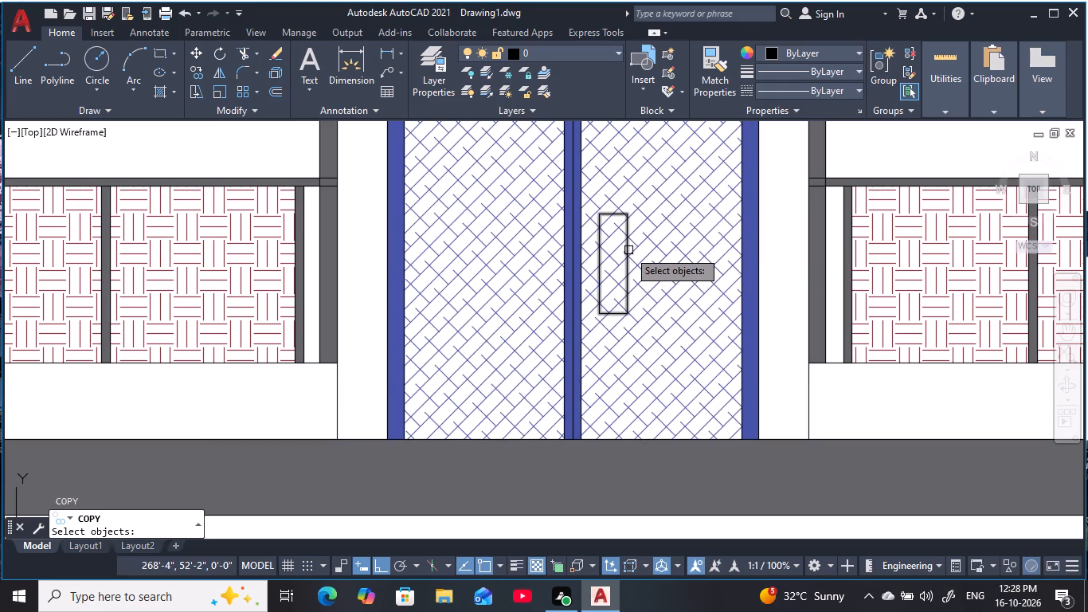
pyautogui.click(628, 250)
pyautogui.press('space')
pyautogui.click(613, 265)
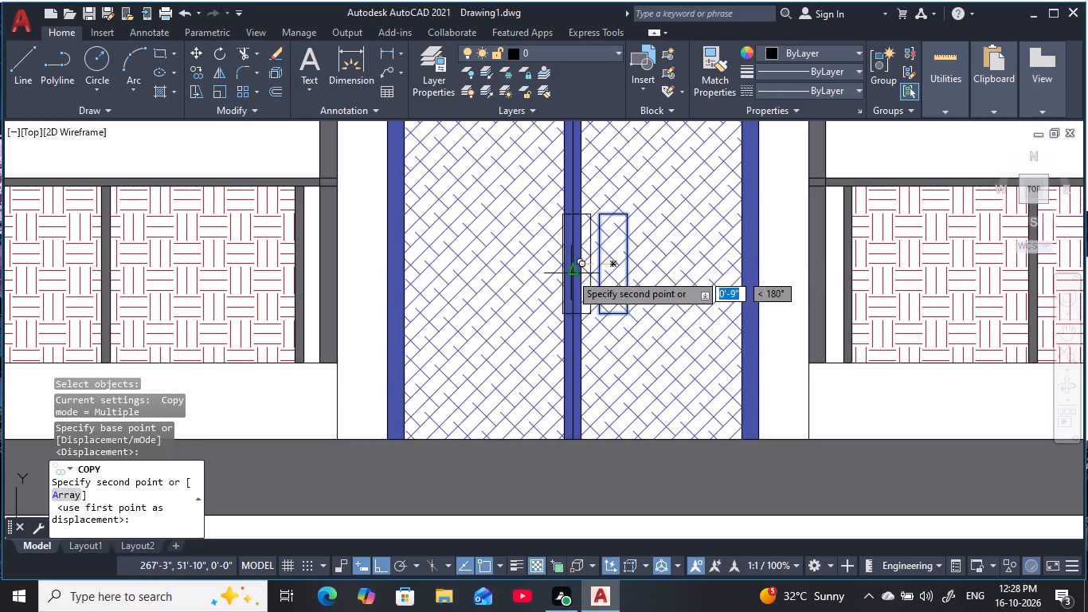
pyautogui.click(529, 285)
pyautogui.press('Escape')
pyautogui.press('Escape')
pyautogui.press('Escape')
pyautogui.press('Escape')
pyautogui.press('Escape')
pyautogui.press('Escape')
pyautogui.press('Escape')
# Trim the left leaf's pattern hatch at the copied handle rectangle.
pyautogui.write('TR')
pyautogui.press('space')
pyautogui.scroll(2, 530, 275)
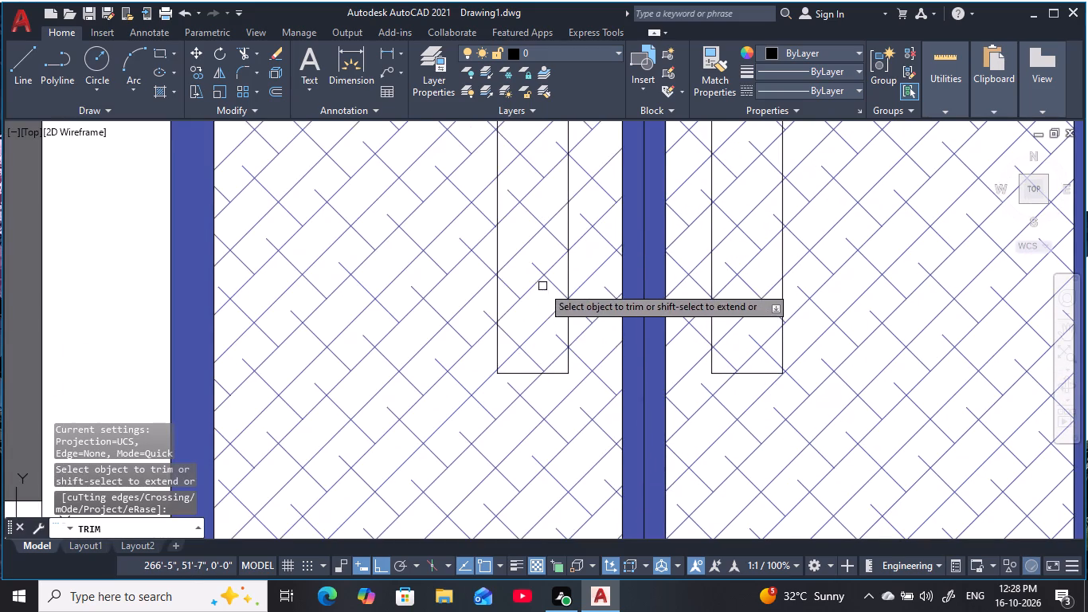
pyautogui.click(542, 275)
pyautogui.scroll(-1, 609, 279)
pyautogui.moveTo(616, 284); pyautogui.dragTo(583, 319, button='middle')
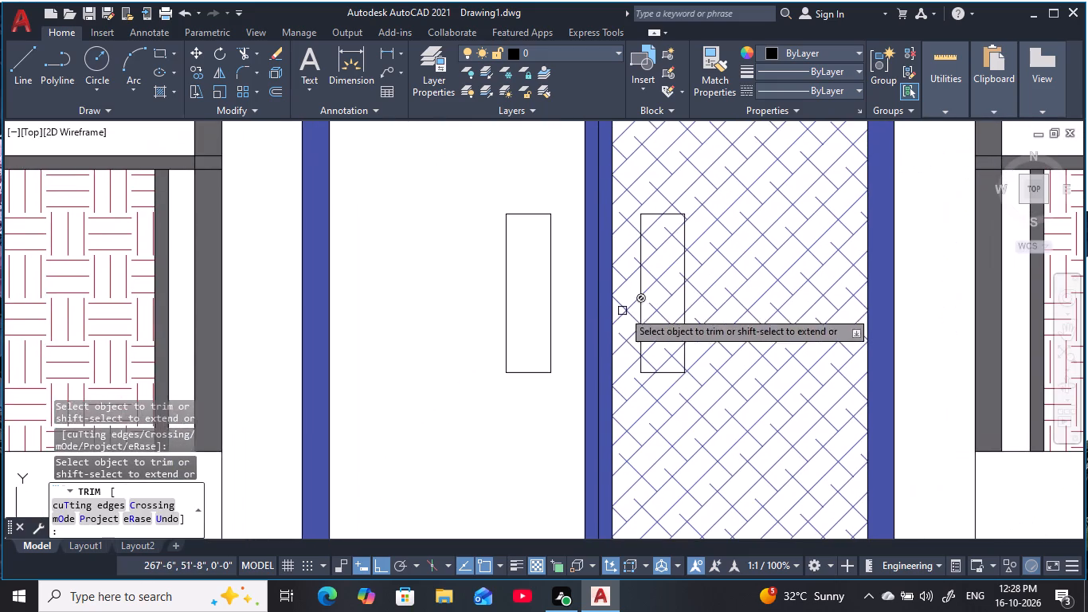
pyautogui.press('Escape')
pyautogui.press('Escape')
pyautogui.press('Escape')
pyautogui.press('Escape')
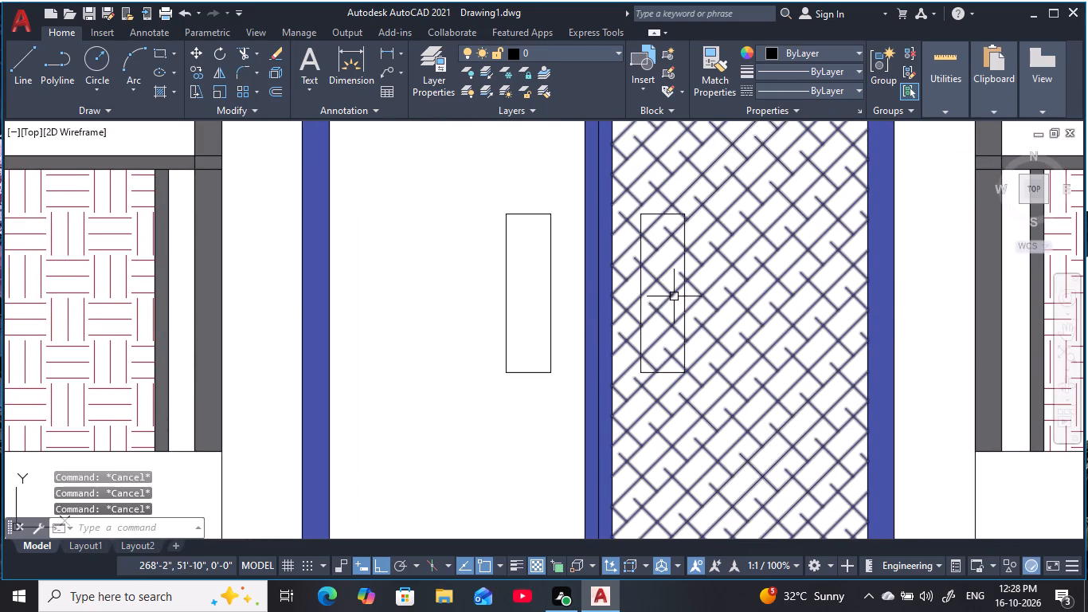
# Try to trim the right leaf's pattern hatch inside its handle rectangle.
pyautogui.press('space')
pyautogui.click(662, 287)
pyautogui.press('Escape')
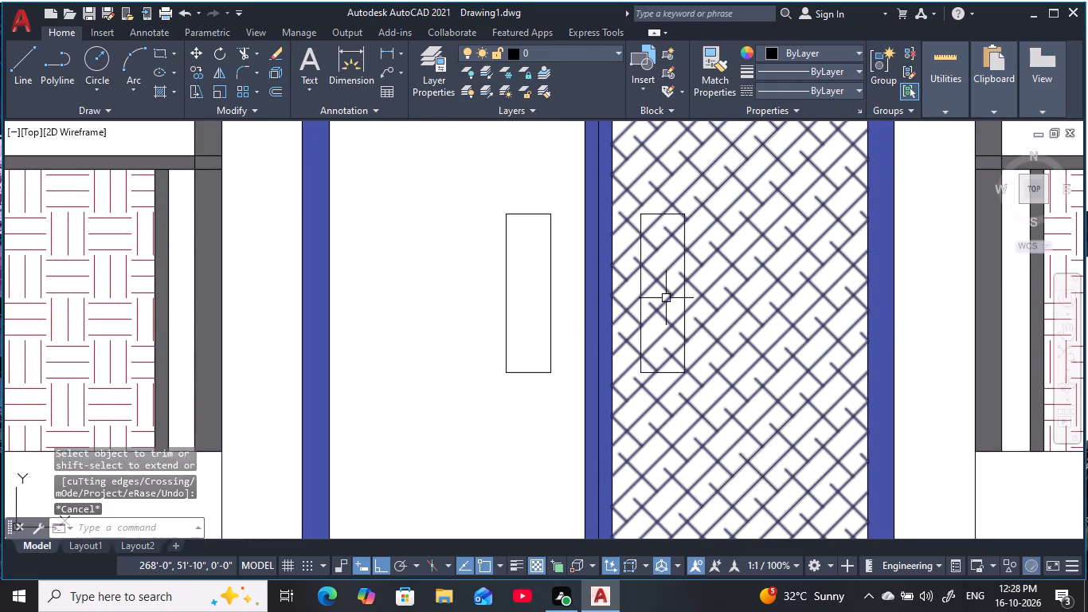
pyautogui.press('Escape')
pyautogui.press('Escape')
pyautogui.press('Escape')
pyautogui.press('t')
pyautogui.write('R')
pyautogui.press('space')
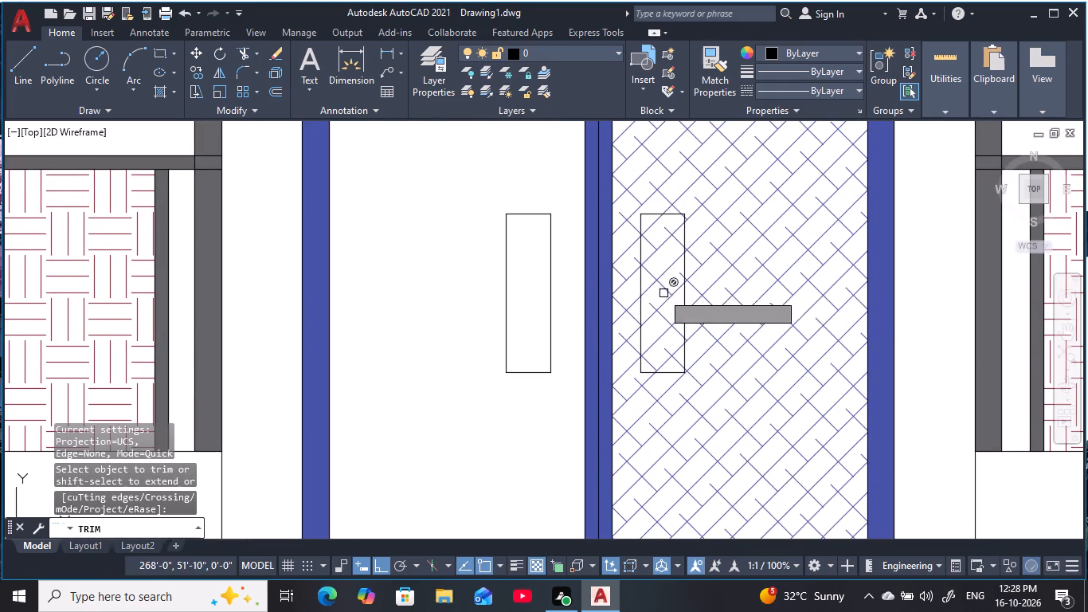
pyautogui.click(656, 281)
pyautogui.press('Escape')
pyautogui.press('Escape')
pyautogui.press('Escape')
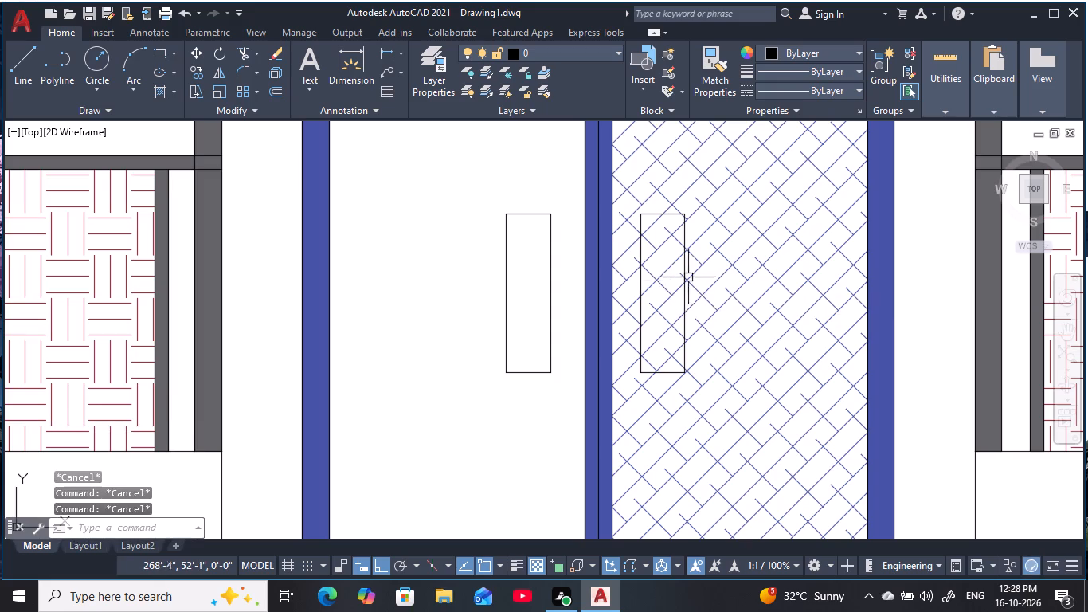
# Erase the pattern hatch of the right door leaf.
pyautogui.click(717, 244)
pyautogui.write('E')
pyautogui.press('space')
pyautogui.press('Escape')
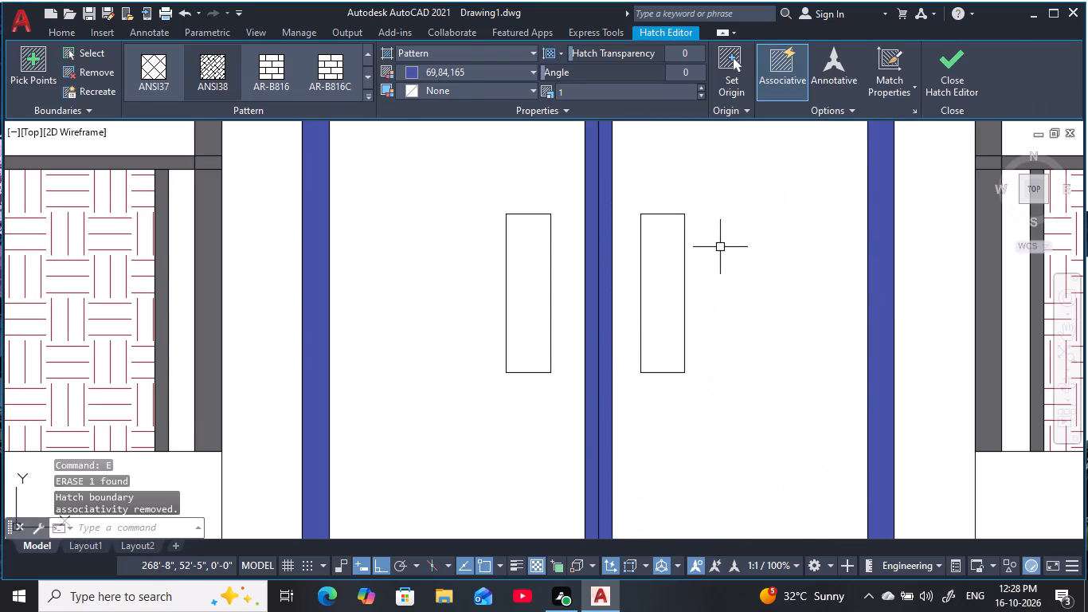
pyautogui.scroll(-2, 722, 247)
pyautogui.moveTo(727, 251); pyautogui.dragTo(731, 294, button='middle')
pyautogui.press('Escape')
pyautogui.press('Escape')
pyautogui.press('Escape')
# Offset the door's vertical centre line 1" to both sides.
pyautogui.scroll(2, 645, 241)
pyautogui.moveTo(645, 240); pyautogui.dragTo(632, 268, button='middle')
pyautogui.press('Escape')
pyautogui.press('Escape')
pyautogui.press('Escape')
pyautogui.press('Escape')
pyautogui.press('Escape')
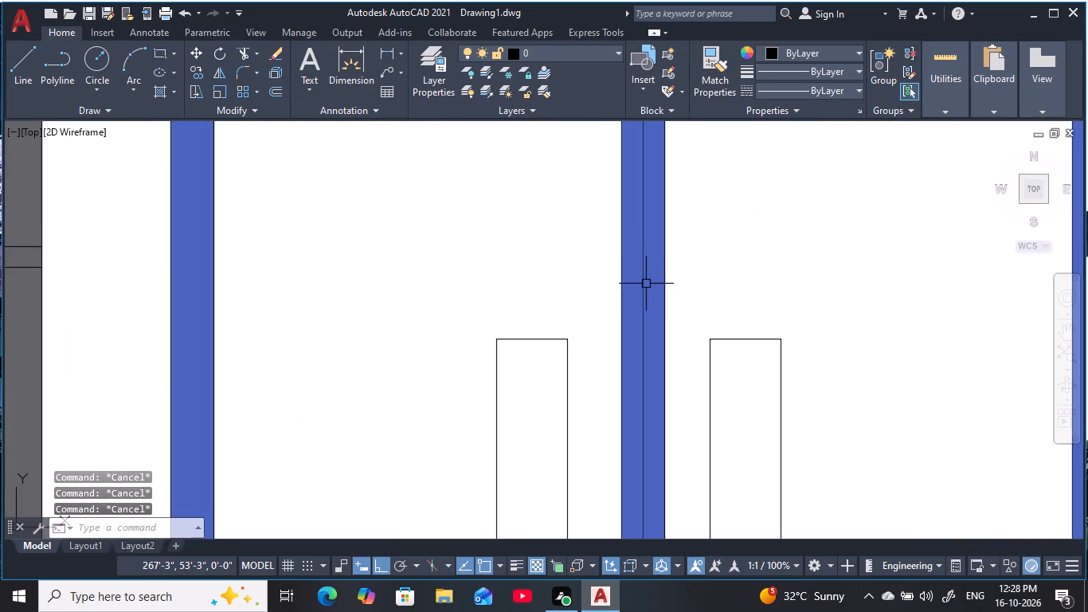
pyautogui.click(644, 286)
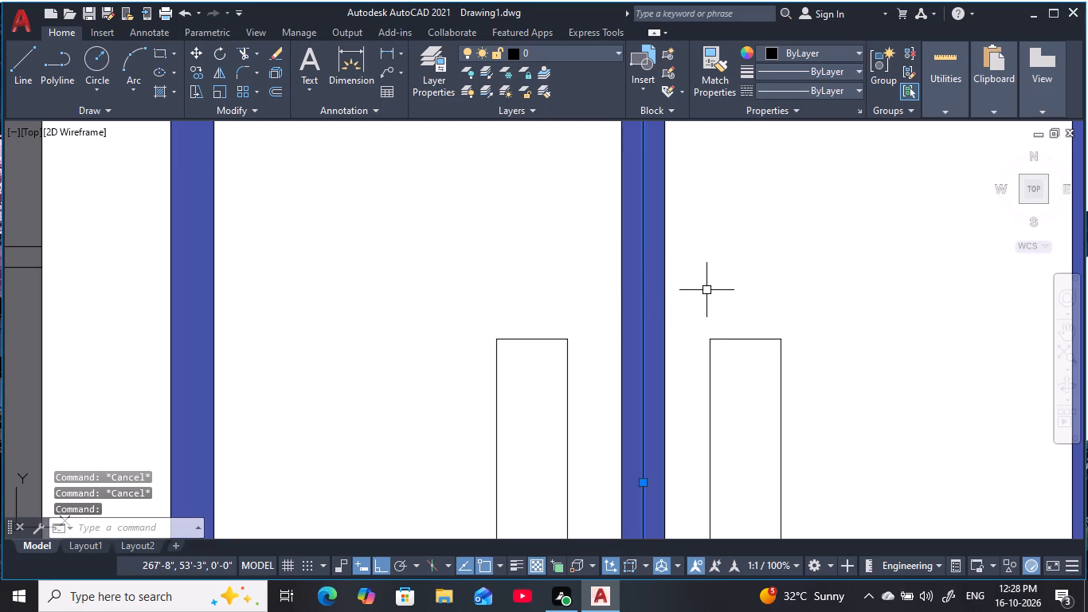
pyautogui.write('O 1')
pyautogui.press('space')
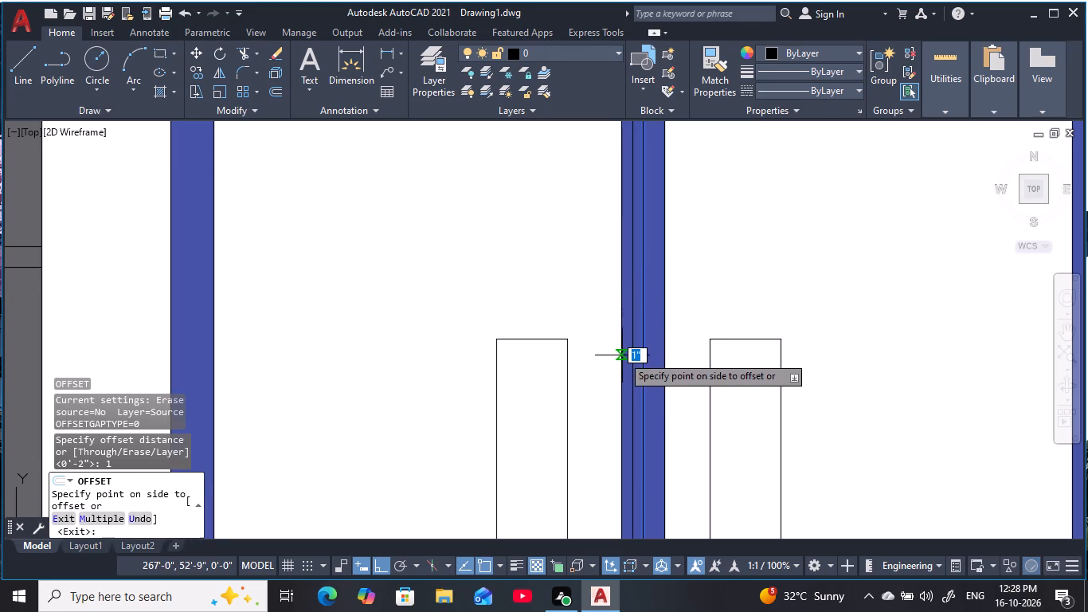
pyautogui.click(622, 355)
pyautogui.click(644, 336)
pyautogui.click(698, 321)
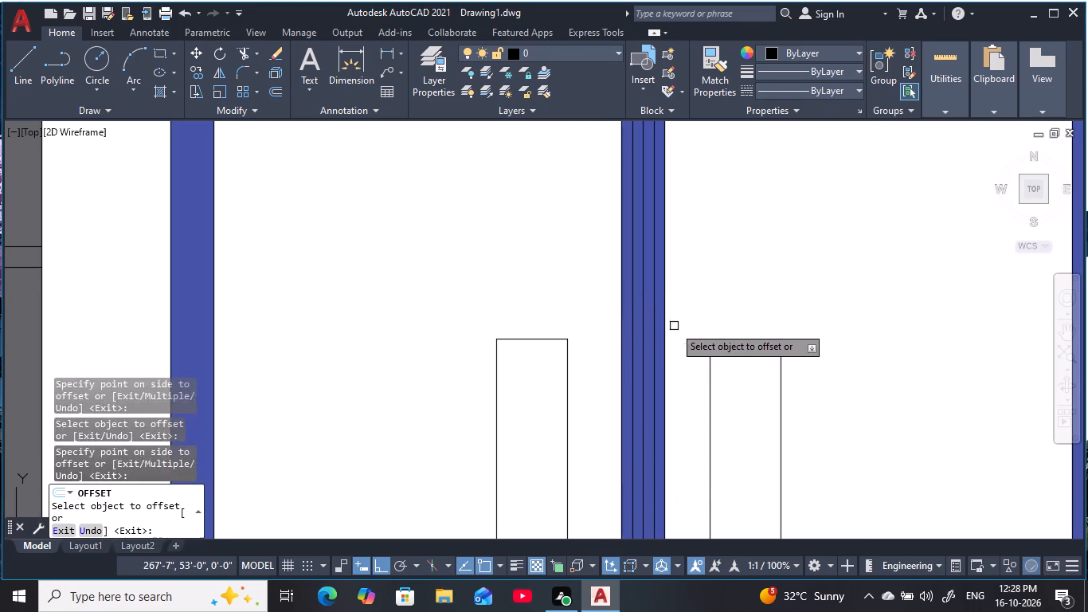
pyautogui.press('Escape')
pyautogui.press('Escape')
pyautogui.press('Escape')
pyautogui.press('Escape')
pyautogui.press('Escape')
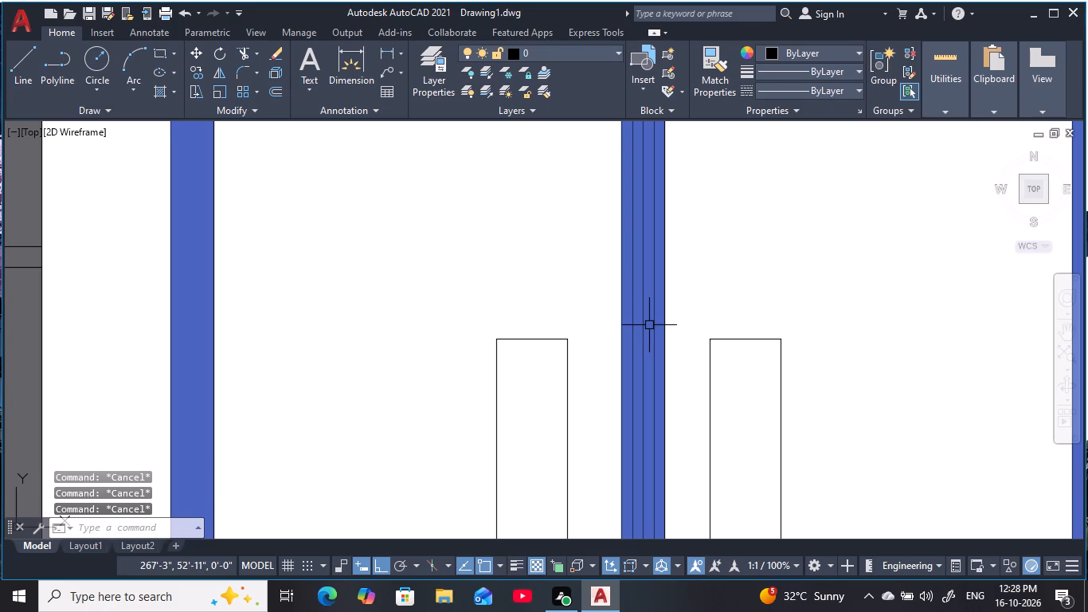
# Trim away the door's centre line and the solid blue fill of the strips on both sides of it.
pyautogui.write('TR')
pyautogui.press('space')
pyautogui.scroll(1, 643, 328)
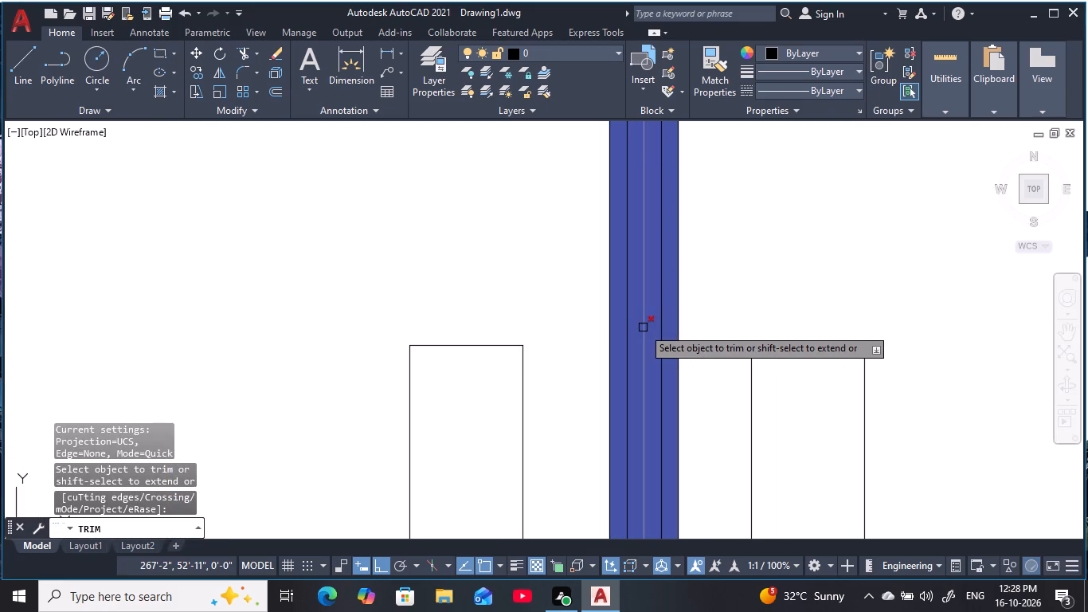
pyautogui.click(647, 327)
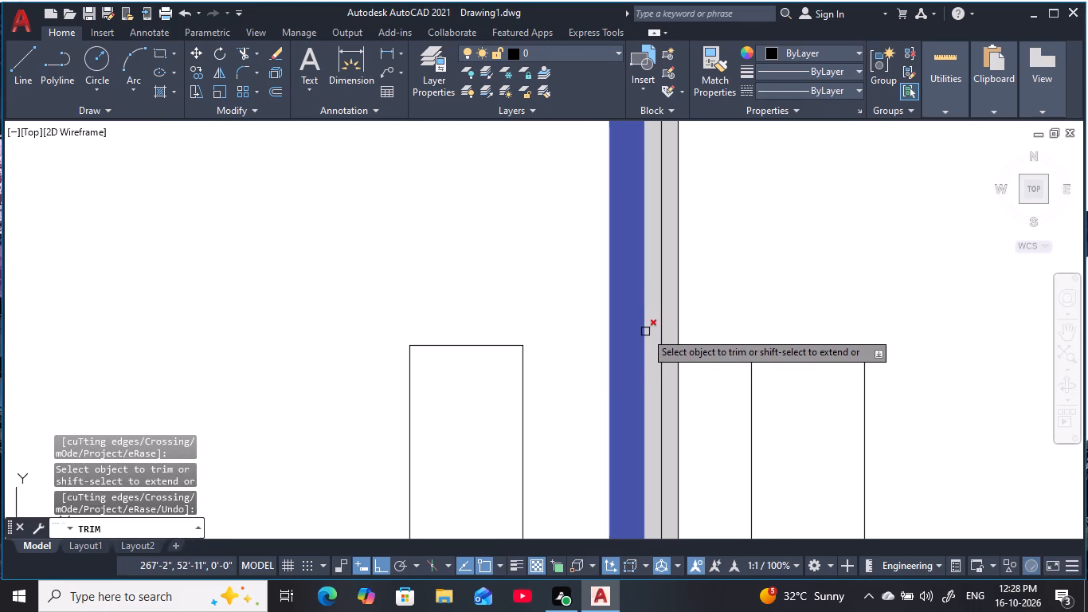
pyautogui.click(645, 331)
pyautogui.click(637, 339)
pyautogui.scroll(-2, 684, 330)
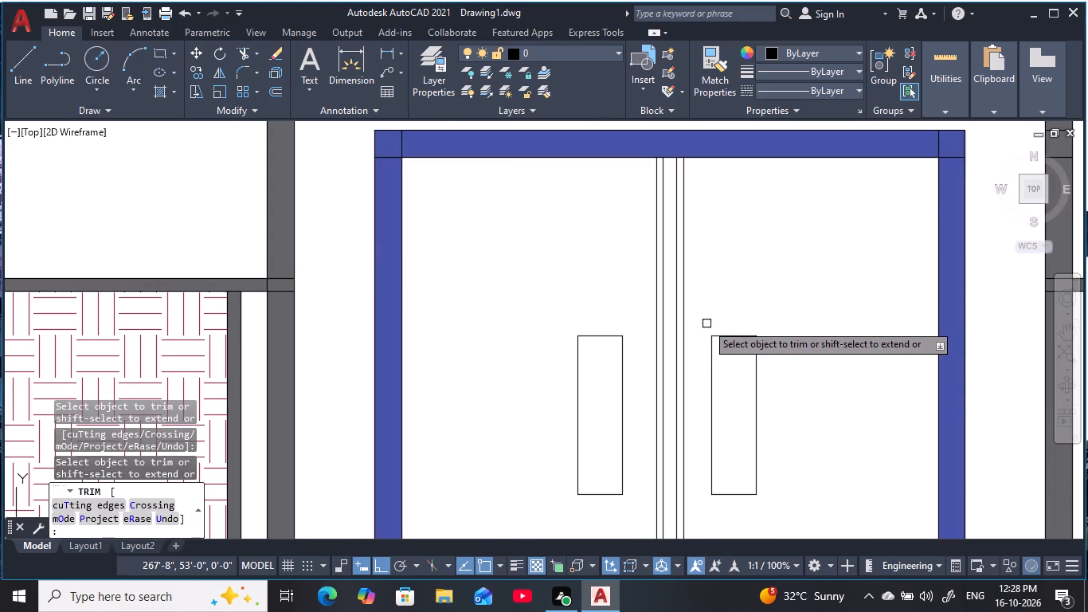
pyautogui.scroll(-1, 709, 324)
pyautogui.moveTo(709, 323); pyautogui.dragTo(704, 300, button='middle')
pyautogui.press('Escape')
pyautogui.press('Escape')
pyautogui.press('Escape')
pyautogui.press('Escape')
pyautogui.press('Escape')
pyautogui.scroll(1, 682, 273)
pyautogui.press('Escape')
pyautogui.press('Escape')
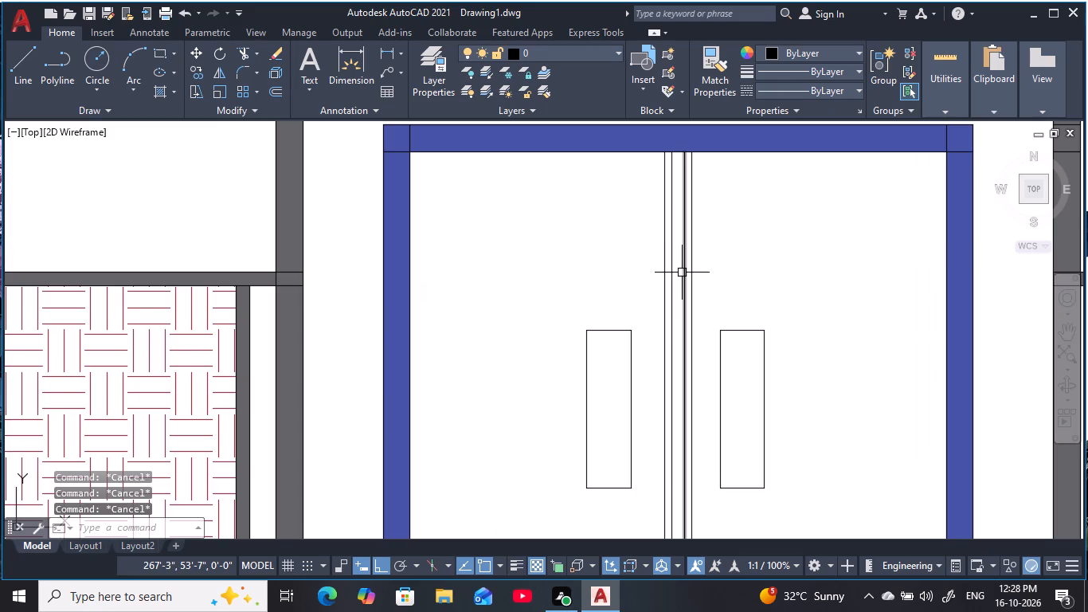
pyautogui.press('Escape')
pyautogui.press('Escape')
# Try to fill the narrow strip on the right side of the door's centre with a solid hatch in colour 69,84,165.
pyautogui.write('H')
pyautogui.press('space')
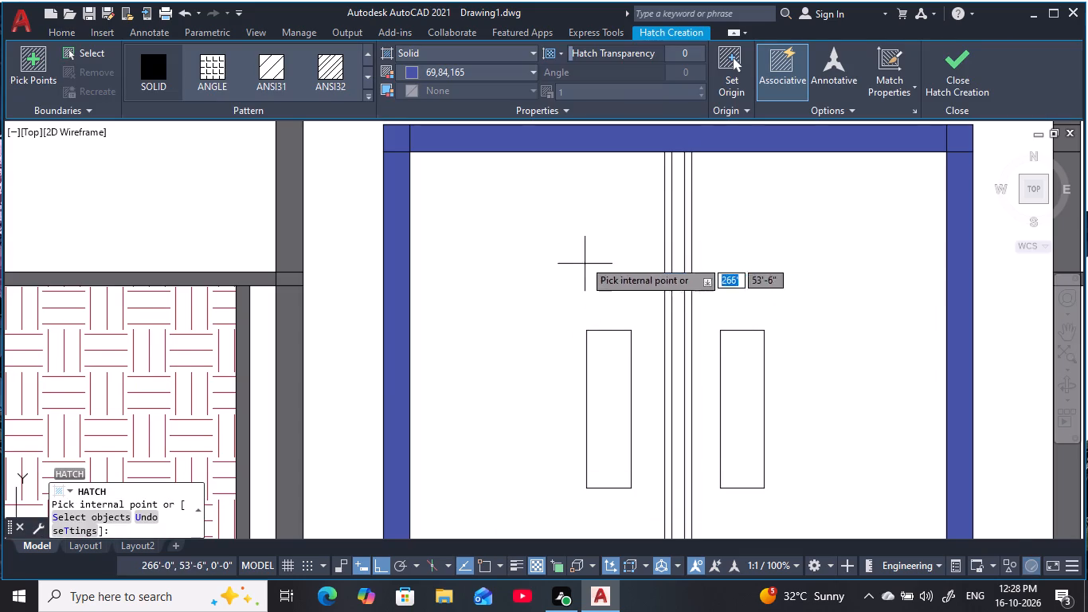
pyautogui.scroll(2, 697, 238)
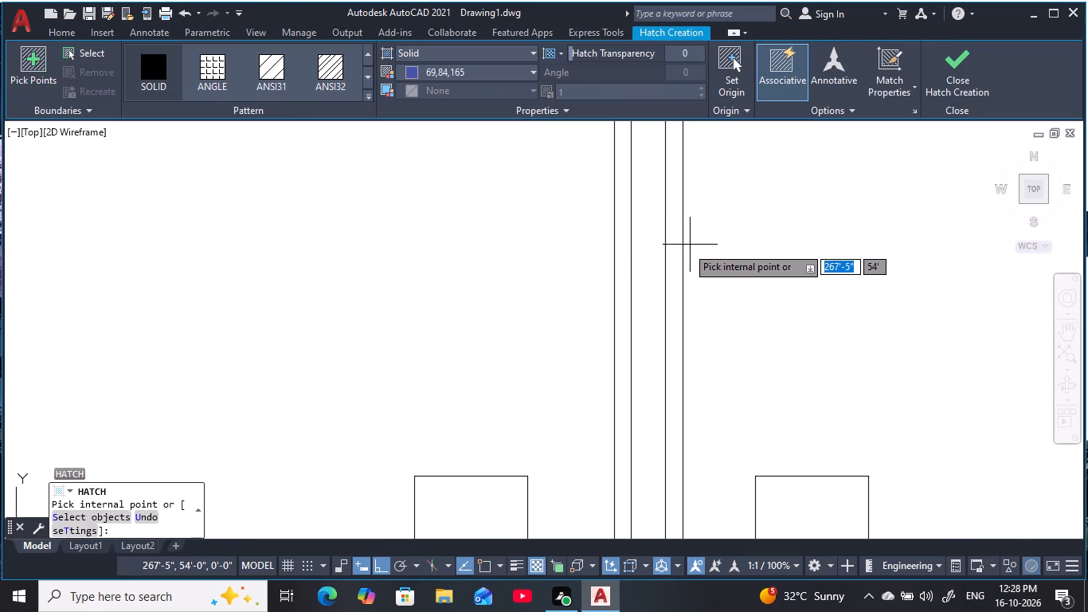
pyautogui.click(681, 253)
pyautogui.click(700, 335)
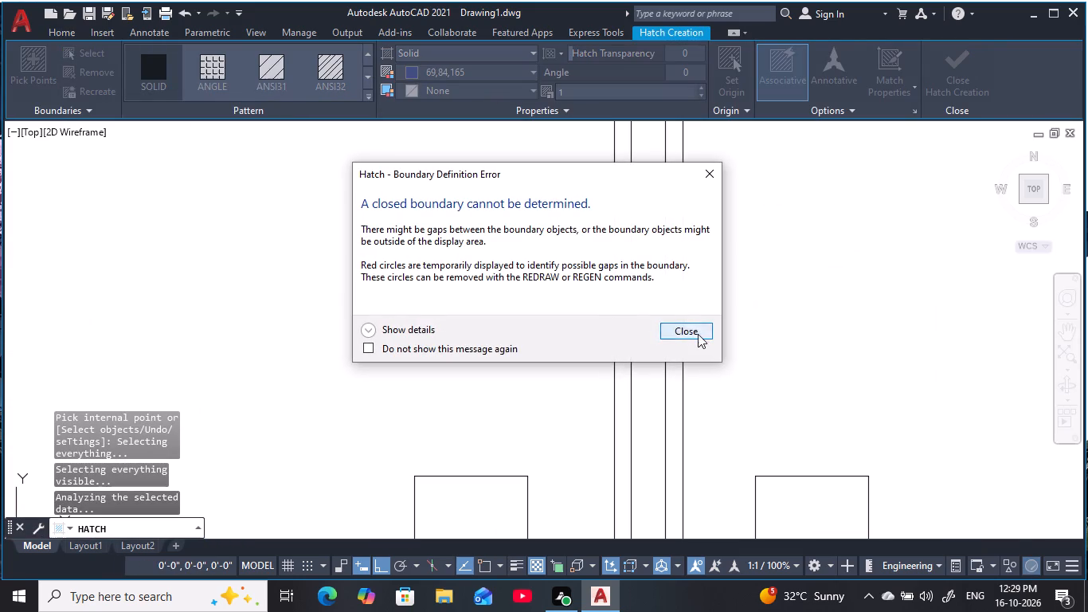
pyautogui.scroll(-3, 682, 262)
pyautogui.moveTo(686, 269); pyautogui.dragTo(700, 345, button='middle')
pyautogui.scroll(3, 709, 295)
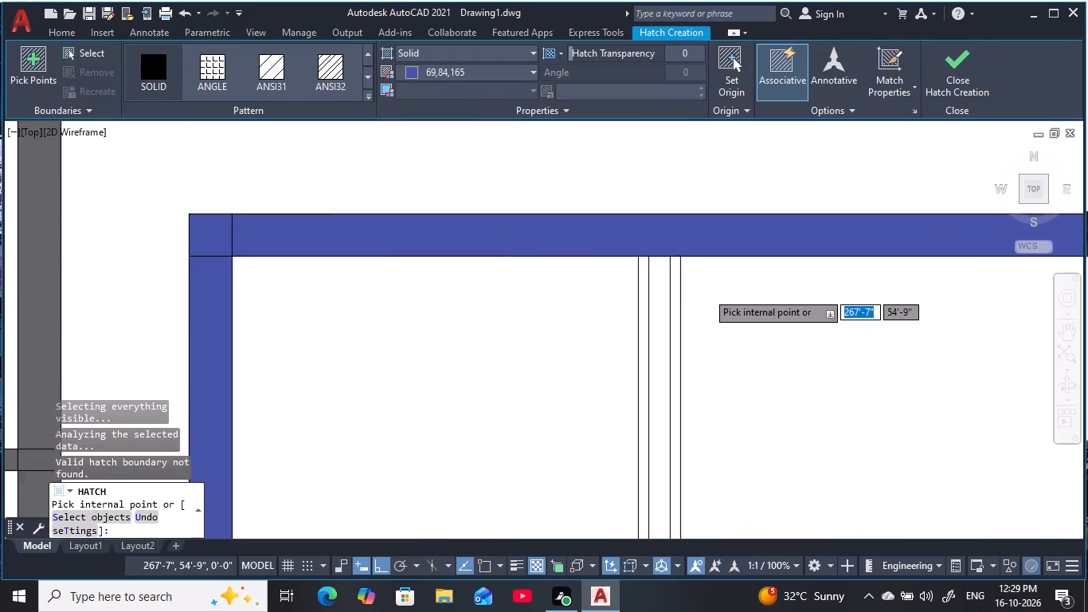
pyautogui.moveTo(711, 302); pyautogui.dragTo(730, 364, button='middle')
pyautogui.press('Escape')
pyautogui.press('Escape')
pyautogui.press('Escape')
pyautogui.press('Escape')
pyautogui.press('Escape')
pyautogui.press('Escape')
# Extend the rightmost centre-strip line up through the frame's head, and extend the centre-strip lines at the door's base.
pyautogui.write('EX')
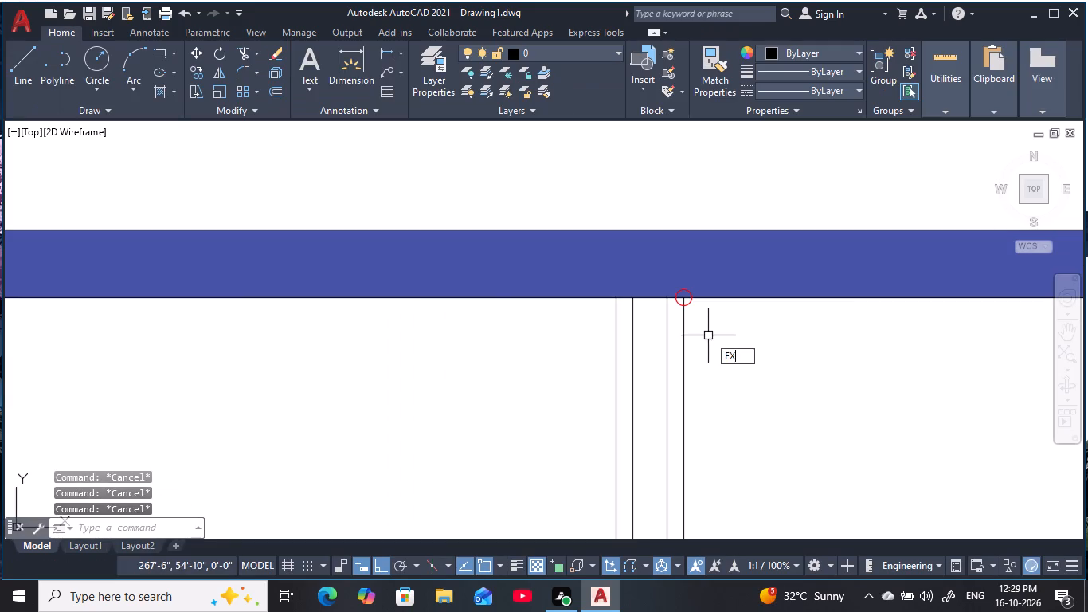
pyautogui.press('space')
pyautogui.click(687, 328)
pyautogui.scroll(-2, 752, 339)
pyautogui.moveTo(753, 339); pyautogui.dragTo(723, 182, button='middle')
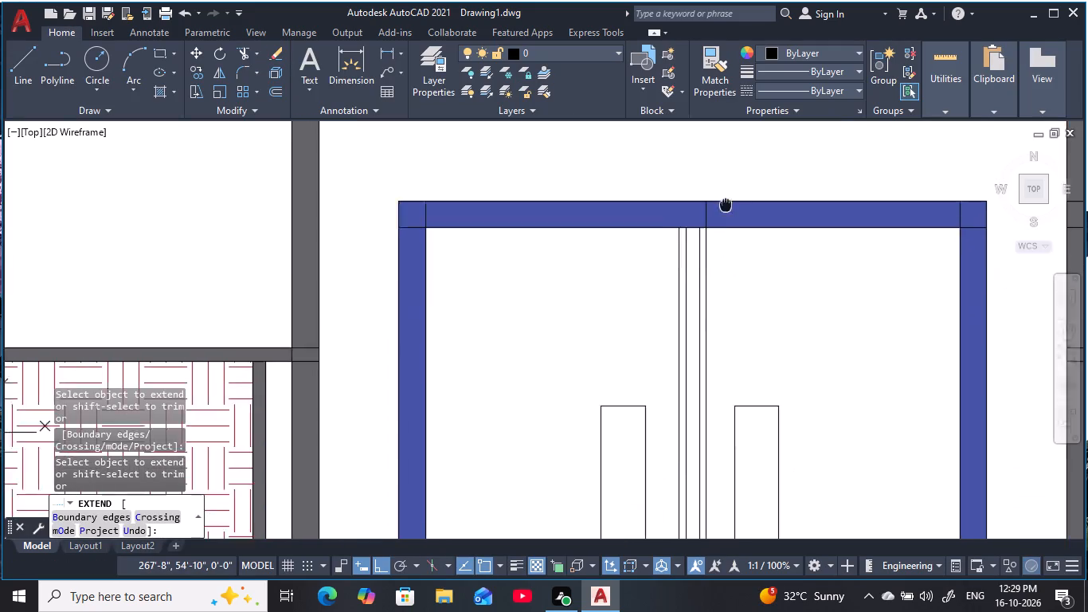
pyautogui.moveTo(723, 182); pyautogui.dragTo(722, 131, button='middle')
pyautogui.scroll(-2, 753, 204)
pyautogui.moveTo(754, 216); pyautogui.dragTo(757, 226, button='middle')
pyautogui.scroll(2, 741, 370)
pyautogui.moveTo(730, 396); pyautogui.dragTo(691, 408)
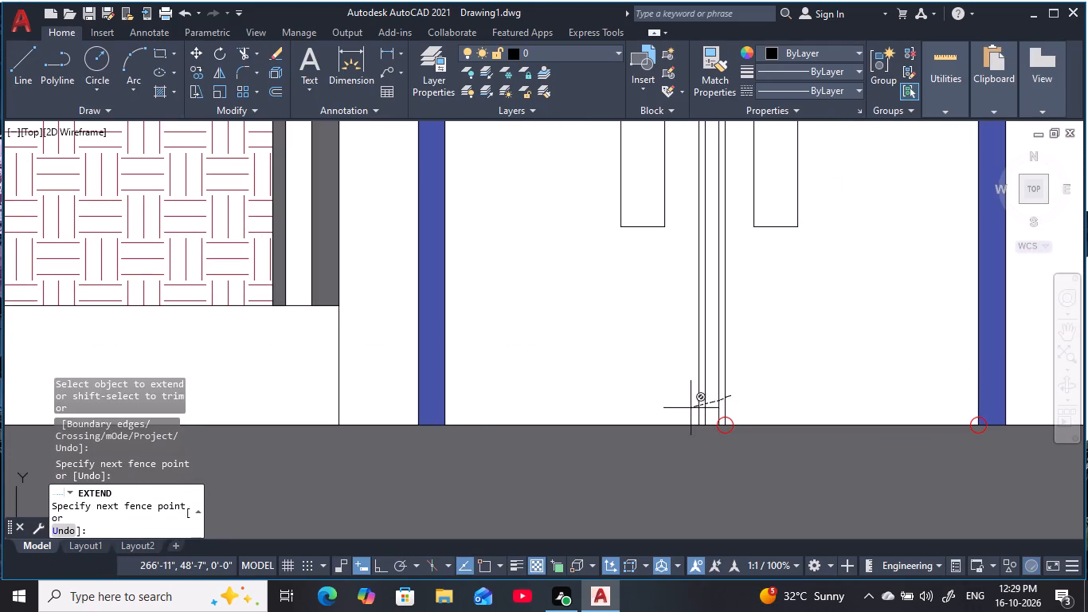
pyautogui.moveTo(691, 408); pyautogui.dragTo(685, 410)
pyautogui.press('Escape')
pyautogui.press('Escape')
pyautogui.press('Escape')
pyautogui.press('Escape')
pyautogui.press('Escape')
pyautogui.press('Escape')
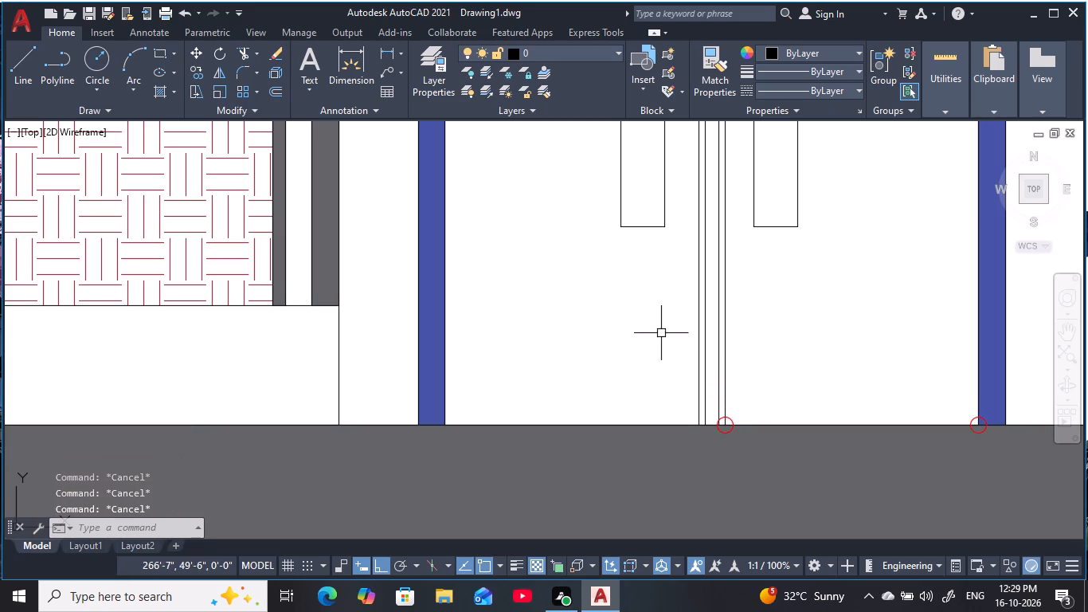
# Fill the two narrow strips at the double door's centre with a solid hatch in colour 69,84,165.
pyautogui.write('H')
pyautogui.press('space')
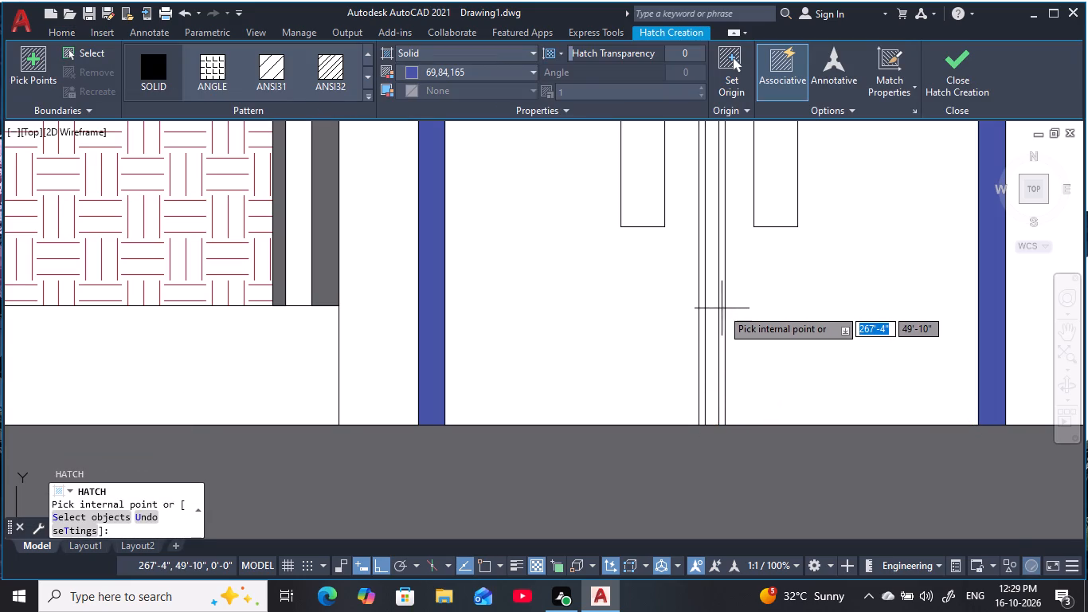
pyautogui.click(721, 310)
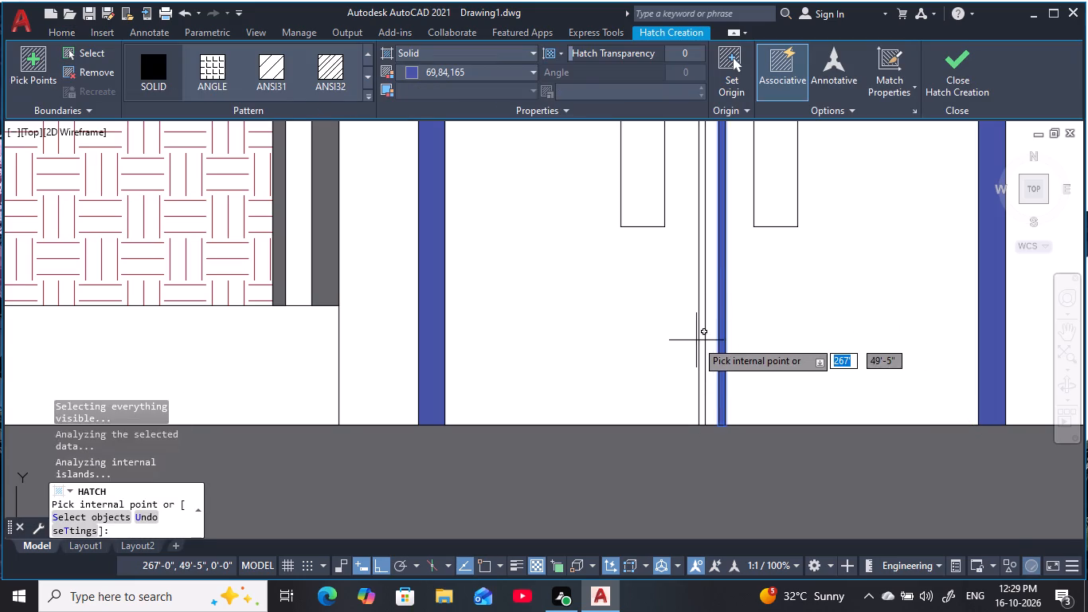
pyautogui.scroll(2, 696, 340)
pyautogui.click(713, 335)
pyautogui.press('Escape')
pyautogui.scroll(-2, 783, 319)
pyautogui.press('Escape')
pyautogui.scroll(-2, 793, 307)
pyautogui.press('Escape')
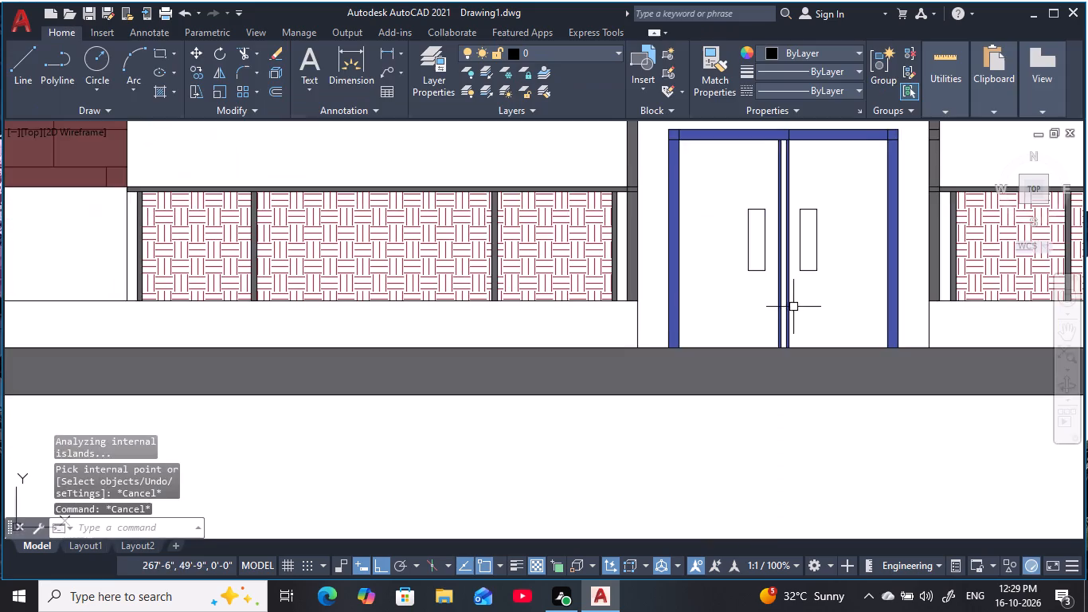
pyautogui.moveTo(789, 312); pyautogui.dragTo(706, 358, button='middle')
pyautogui.press('Escape')
pyautogui.press('Escape')
pyautogui.press('Escape')
pyautogui.press('Escape')
pyautogui.moveTo(649, 233); pyautogui.dragTo(650, 245, button='middle')
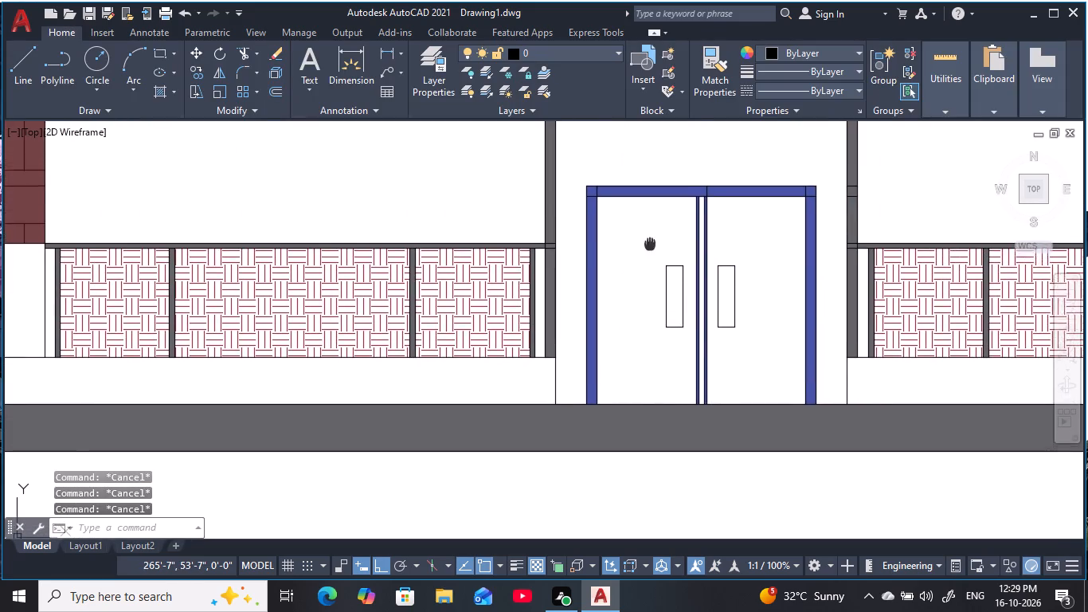
pyautogui.moveTo(650, 245); pyautogui.dragTo(649, 248, button='middle')
pyautogui.scroll(-1, 649, 247)
pyautogui.press('Escape')
pyautogui.press('Escape')
pyautogui.press('Escape')
pyautogui.press('Escape')
pyautogui.press('Escape')
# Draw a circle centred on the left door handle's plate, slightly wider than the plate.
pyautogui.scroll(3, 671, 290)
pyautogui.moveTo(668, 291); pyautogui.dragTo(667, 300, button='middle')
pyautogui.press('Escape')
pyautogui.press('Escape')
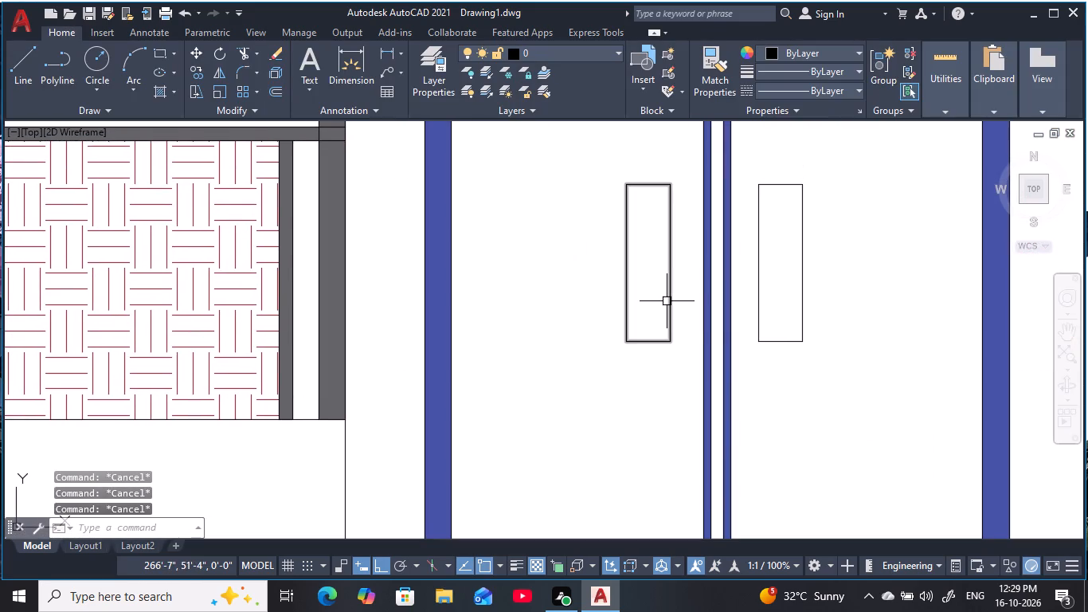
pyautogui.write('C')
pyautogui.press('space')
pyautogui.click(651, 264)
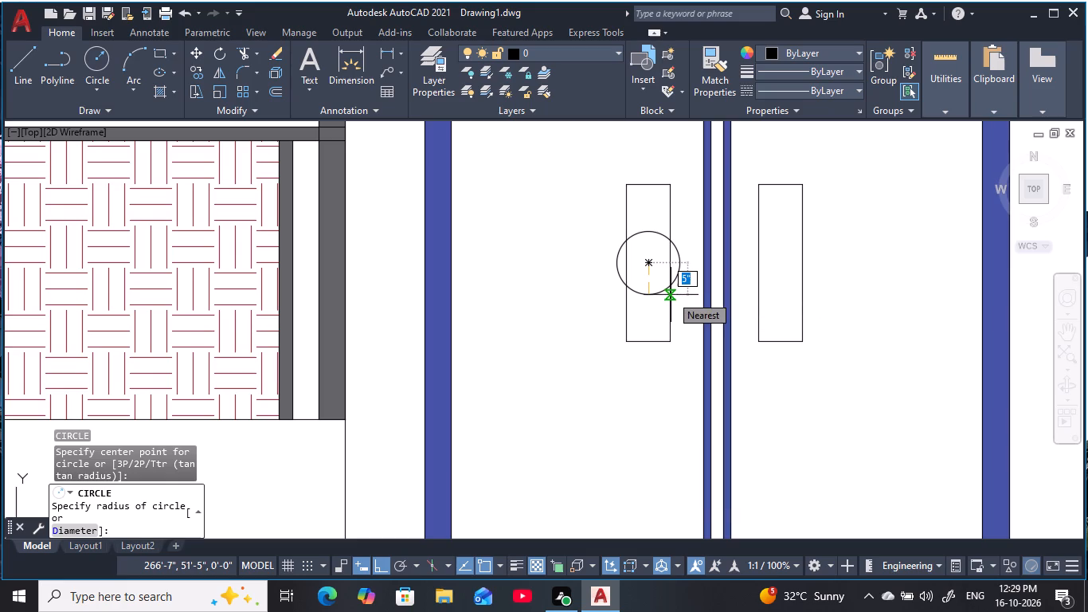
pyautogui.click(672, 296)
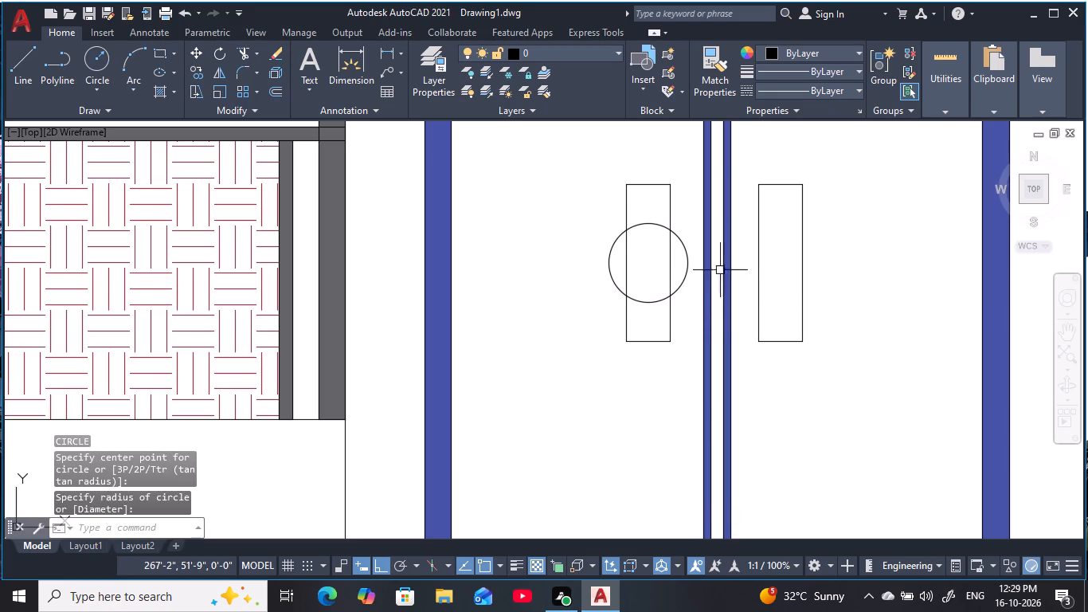
# Draw a circle centred on the right door handle's plate, slightly wider than the plate.
pyautogui.press('space')
pyautogui.click(783, 267)
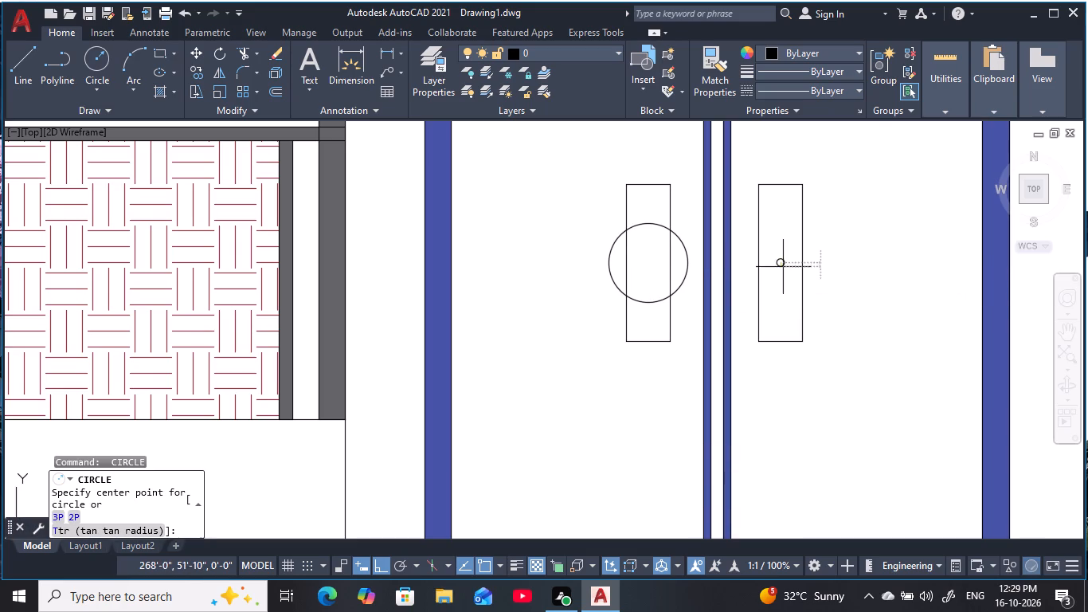
pyautogui.click(813, 296)
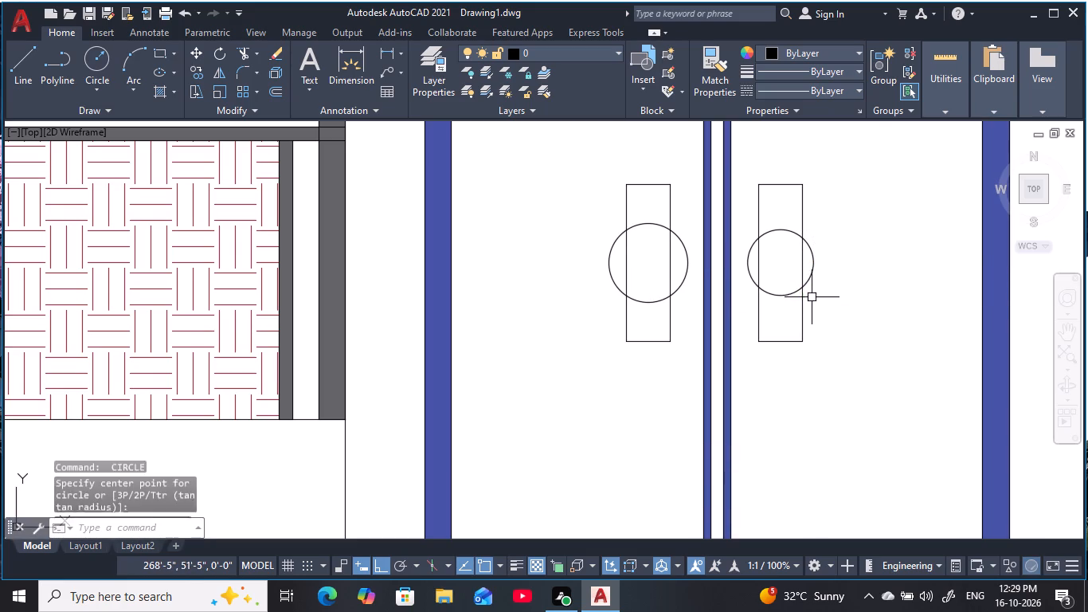
pyautogui.press('Escape')
pyautogui.press('Escape')
pyautogui.press('Escape')
pyautogui.press('Escape')
pyautogui.press('Escape')
pyautogui.press('Escape')
pyautogui.press('Escape')
pyautogui.scroll(-1, 714, 281)
pyautogui.press('Escape')
pyautogui.press('Escape')
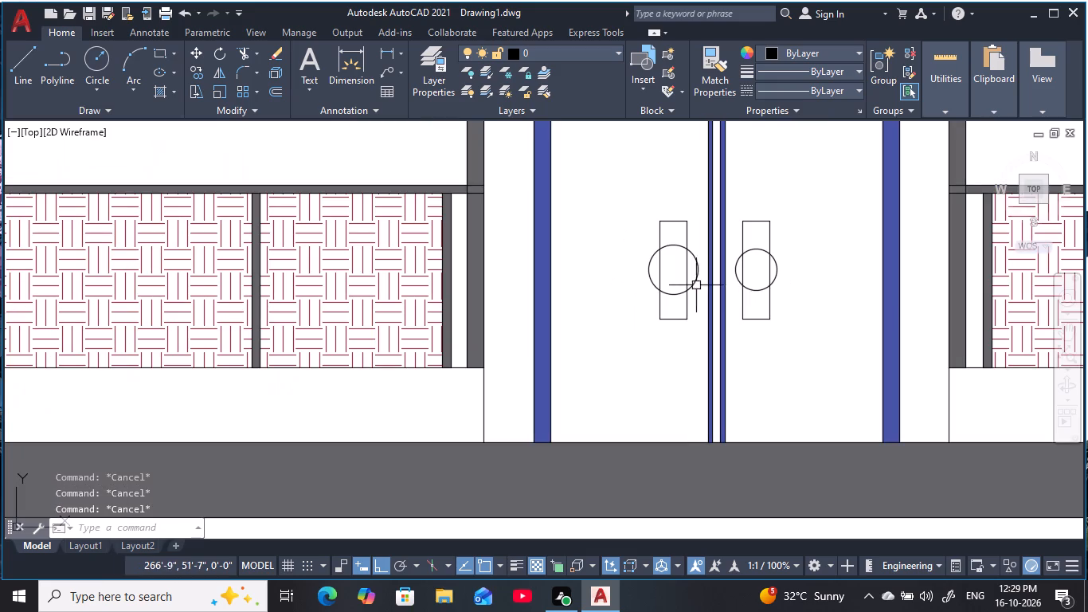
pyautogui.press('Escape')
pyautogui.press('Escape')
pyautogui.press('Escape')
pyautogui.press('Escape')
pyautogui.press('Escape')
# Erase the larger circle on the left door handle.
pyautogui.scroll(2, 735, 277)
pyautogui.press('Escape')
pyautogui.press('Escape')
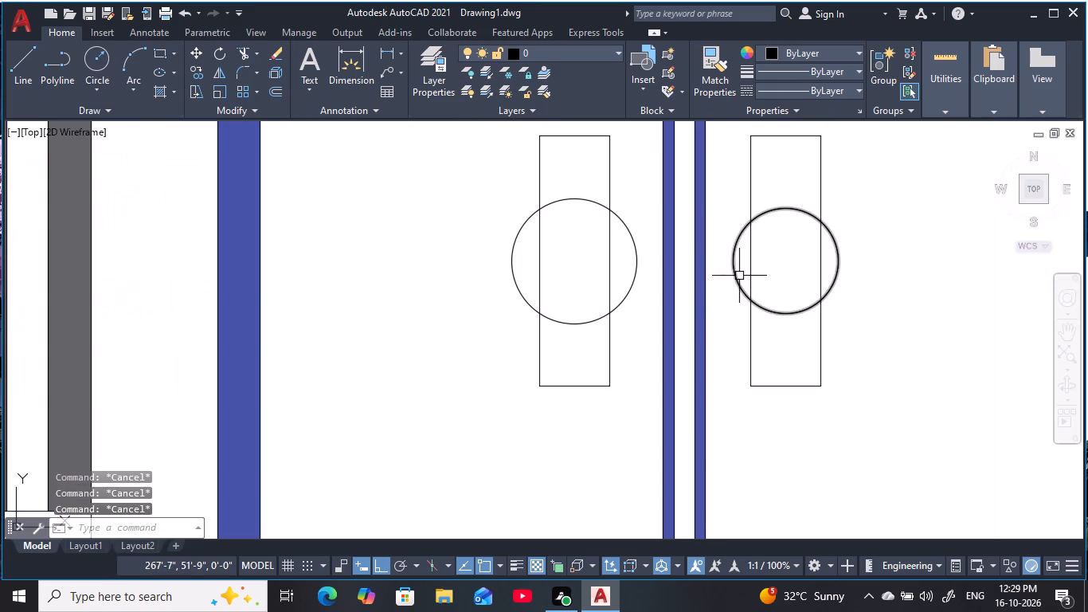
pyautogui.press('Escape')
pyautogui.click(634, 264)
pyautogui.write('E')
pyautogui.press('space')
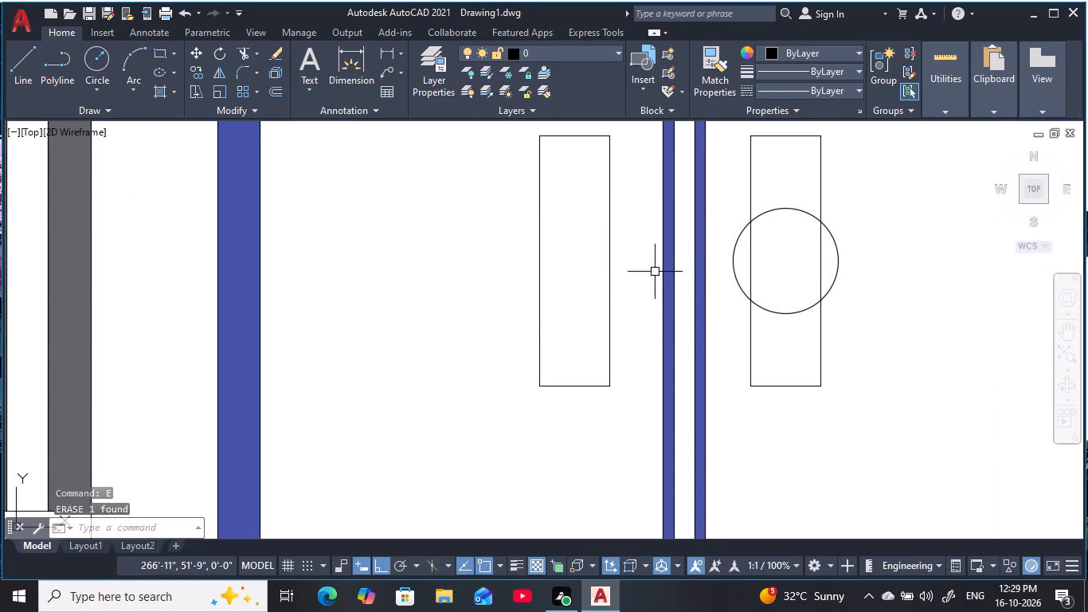
# Copy the right handle's circle from its centre to the centre of the left handle's plate.
pyautogui.click(774, 210)
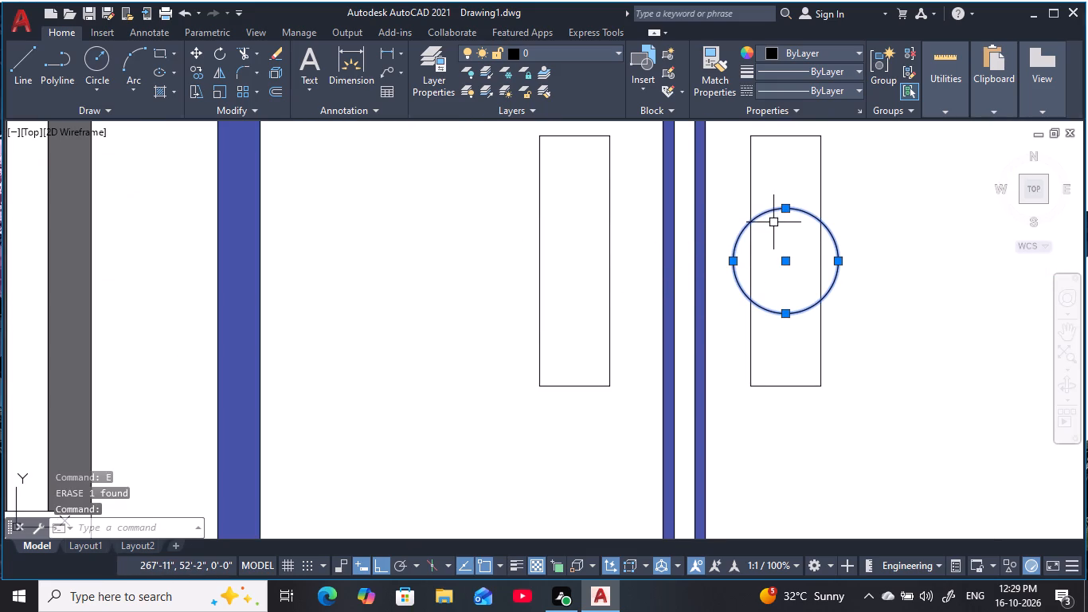
pyautogui.write('CO')
pyautogui.press('space')
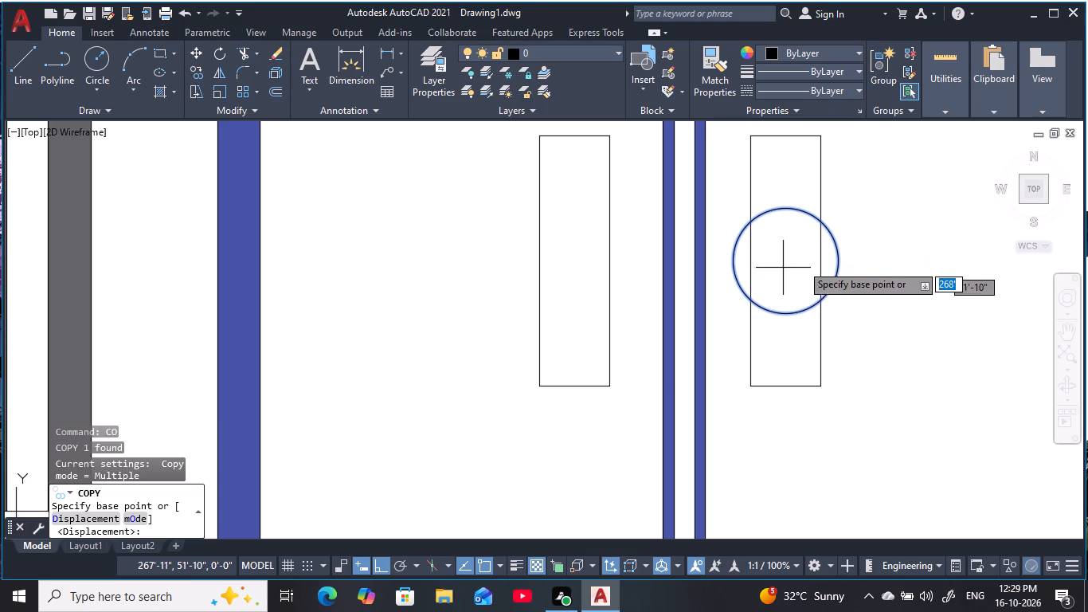
pyautogui.click(786, 264)
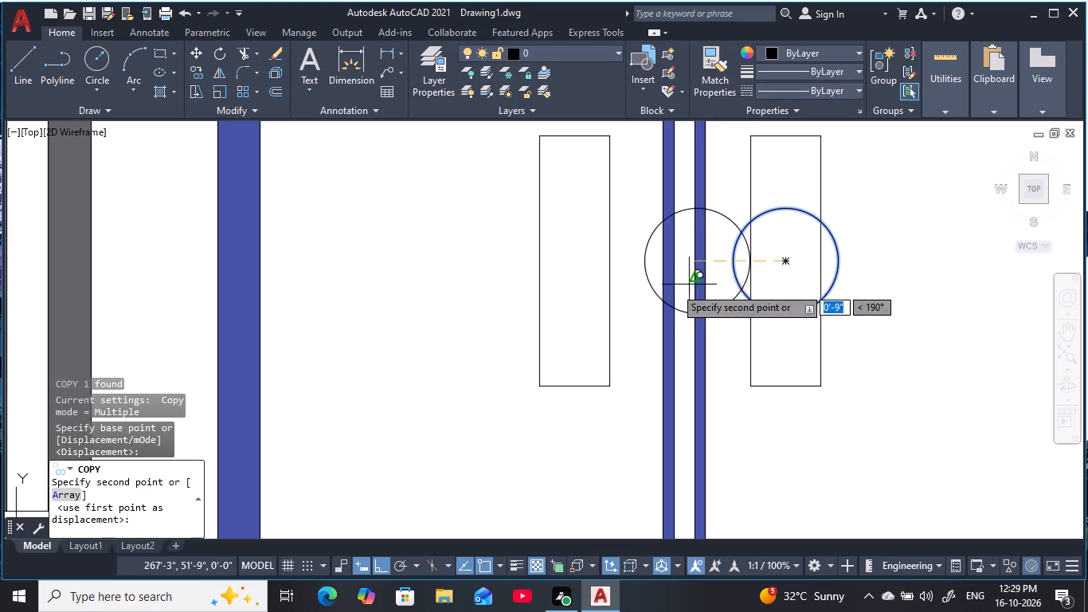
pyautogui.click(576, 265)
pyautogui.press('Escape')
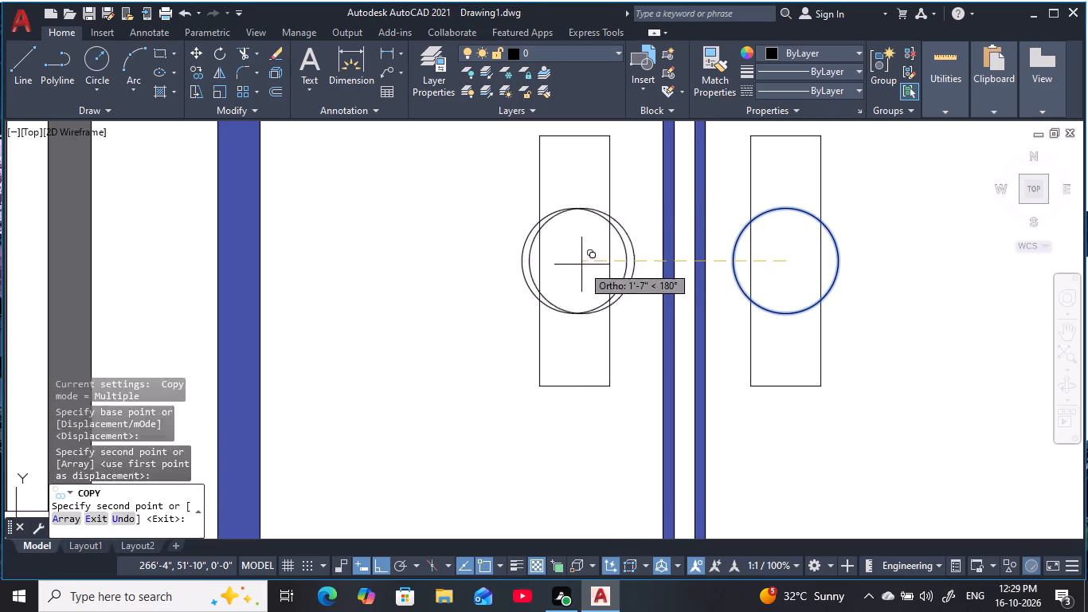
pyautogui.press('Escape')
pyautogui.press('Escape')
pyautogui.scroll(-3, 600, 260)
pyautogui.moveTo(605, 260); pyautogui.dragTo(596, 266, button='middle')
pyautogui.press('Escape')
pyautogui.press('Escape')
# Trim away the side edges of both handle plates where they cross the inside of the circles.
pyautogui.scroll(3, 623, 269)
pyautogui.press('Escape')
pyautogui.press('Escape')
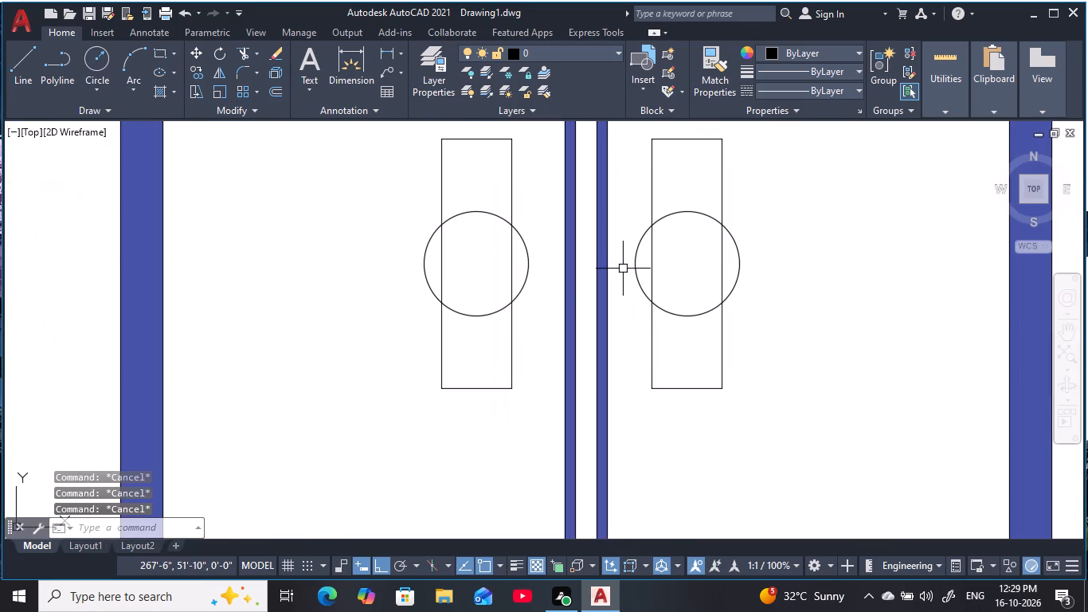
pyautogui.write('TR')
pyautogui.press('space')
pyautogui.scroll(2, 525, 263)
pyautogui.moveTo(522, 271); pyautogui.dragTo(517, 272)
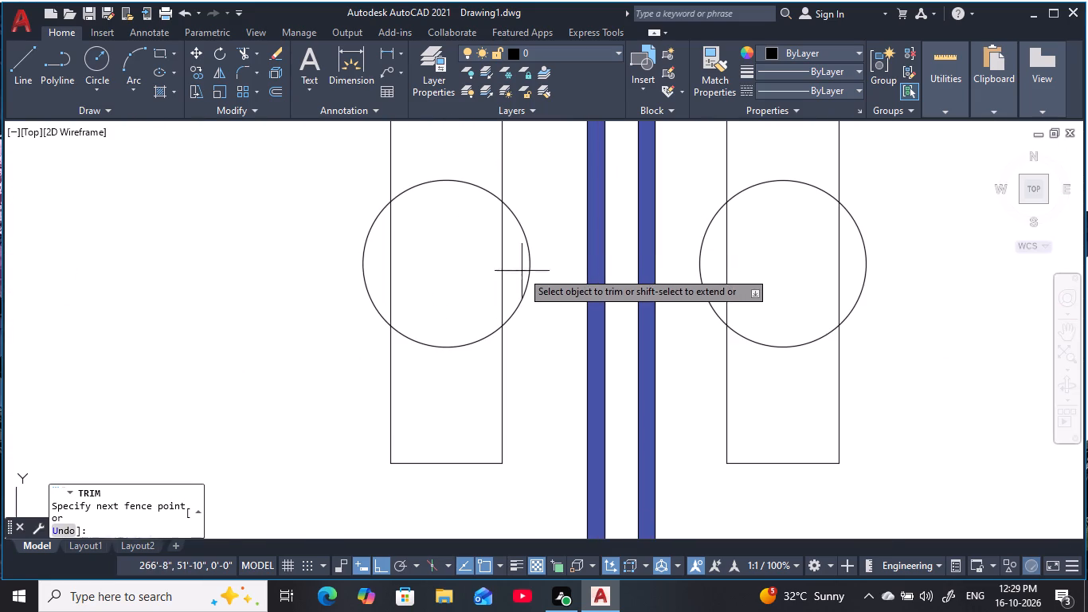
pyautogui.moveTo(517, 272); pyautogui.dragTo(384, 280)
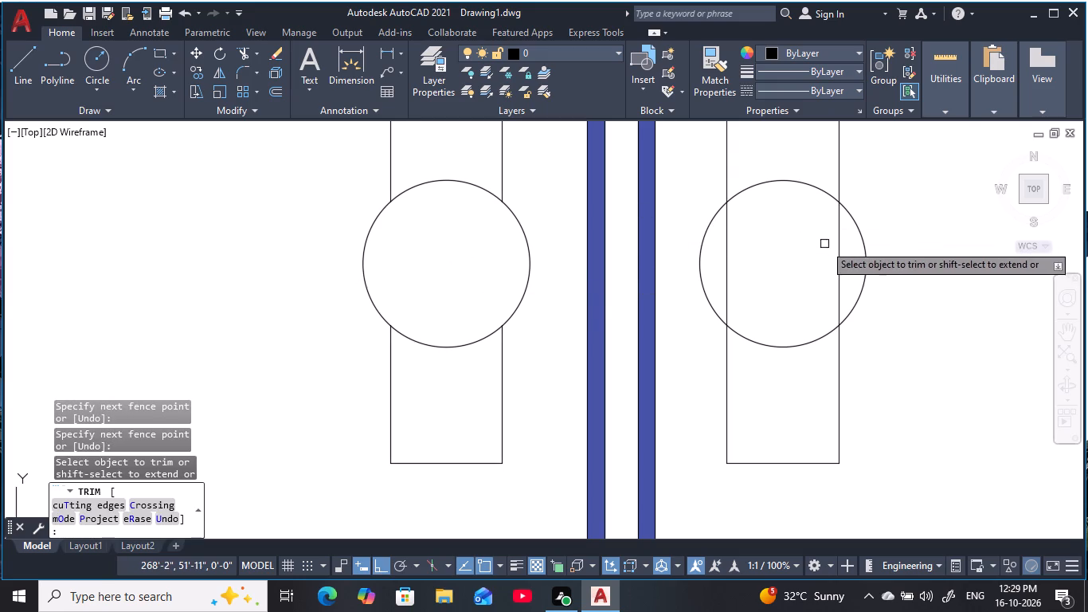
pyautogui.moveTo(846, 253); pyautogui.dragTo(701, 273)
pyautogui.scroll(-4, 757, 265)
pyautogui.moveTo(761, 263); pyautogui.dragTo(761, 263, button='middle')
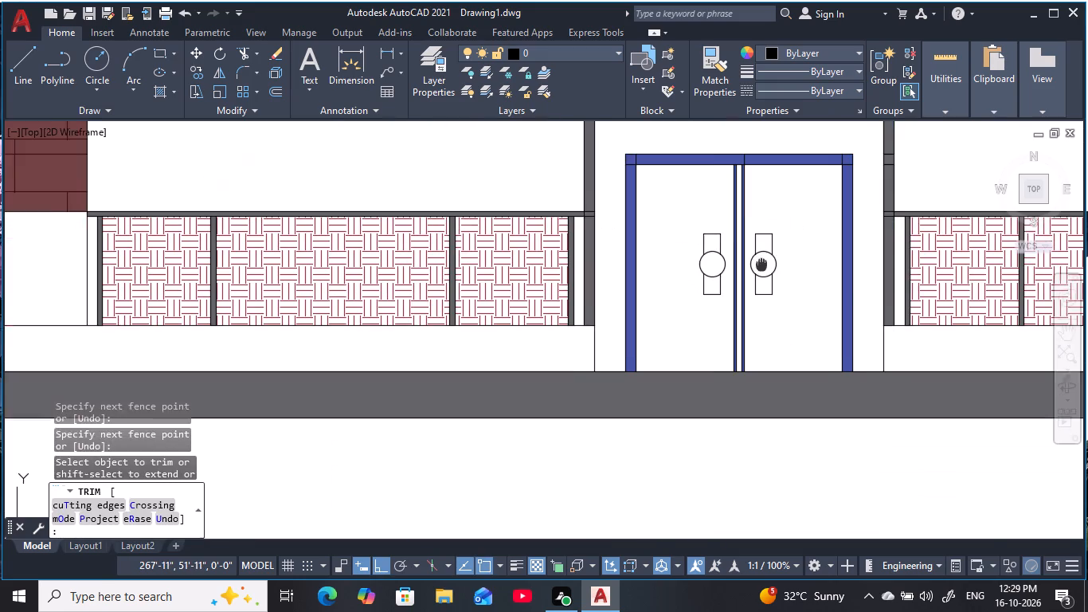
pyautogui.moveTo(761, 263); pyautogui.dragTo(765, 272, button='middle')
pyautogui.press('Escape')
pyautogui.press('Escape')
pyautogui.press('Escape')
pyautogui.press('Escape')
pyautogui.press('Escape')
pyautogui.moveTo(699, 231); pyautogui.dragTo(686, 266, button='middle')
pyautogui.scroll(-1, 693, 270)
pyautogui.press('Escape')
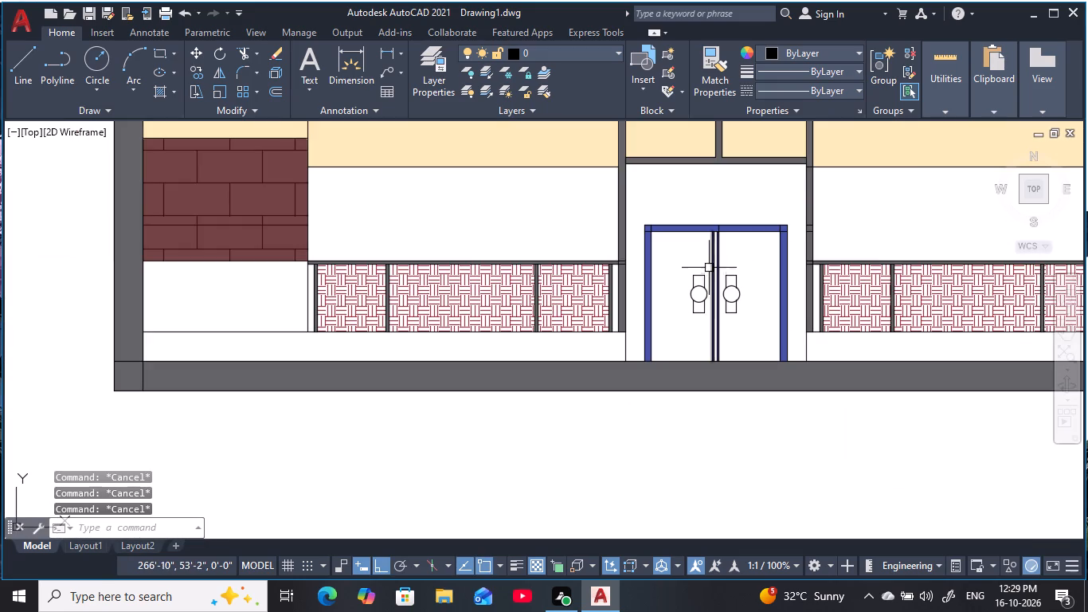
pyautogui.press('Escape')
pyautogui.press('Escape')
pyautogui.press('Escape')
pyautogui.press('Escape')
pyautogui.press('Escape')
pyautogui.press('Escape')
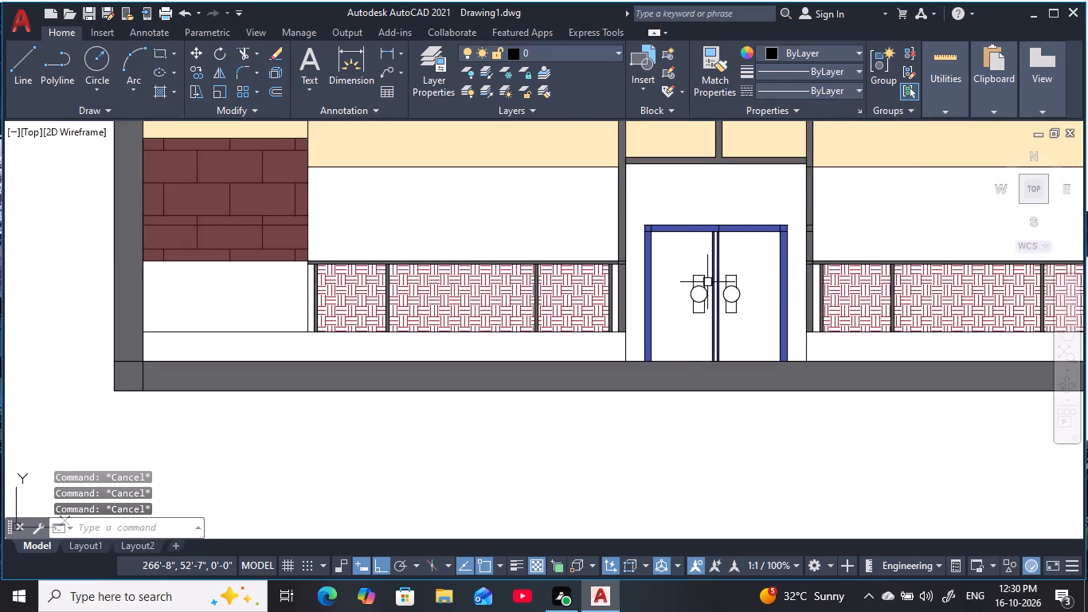
# Offset the upper and lower plate outlines of both door handles 2" inward.
pyautogui.scroll(4, 708, 283)
pyautogui.middleClick(676, 275)
pyautogui.press('Escape')
pyautogui.press('o')
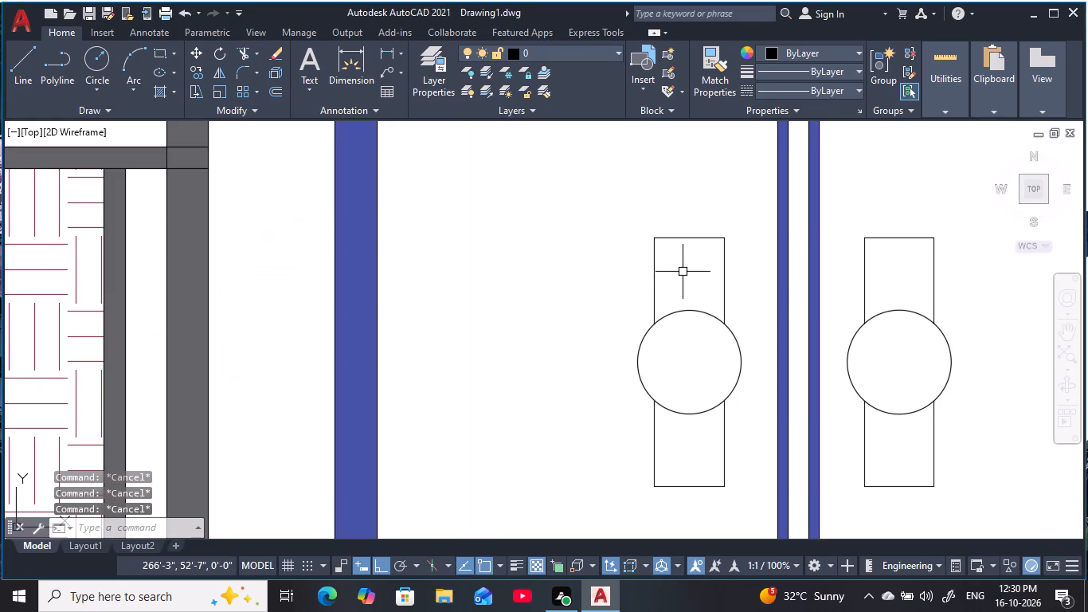
pyautogui.press('space')
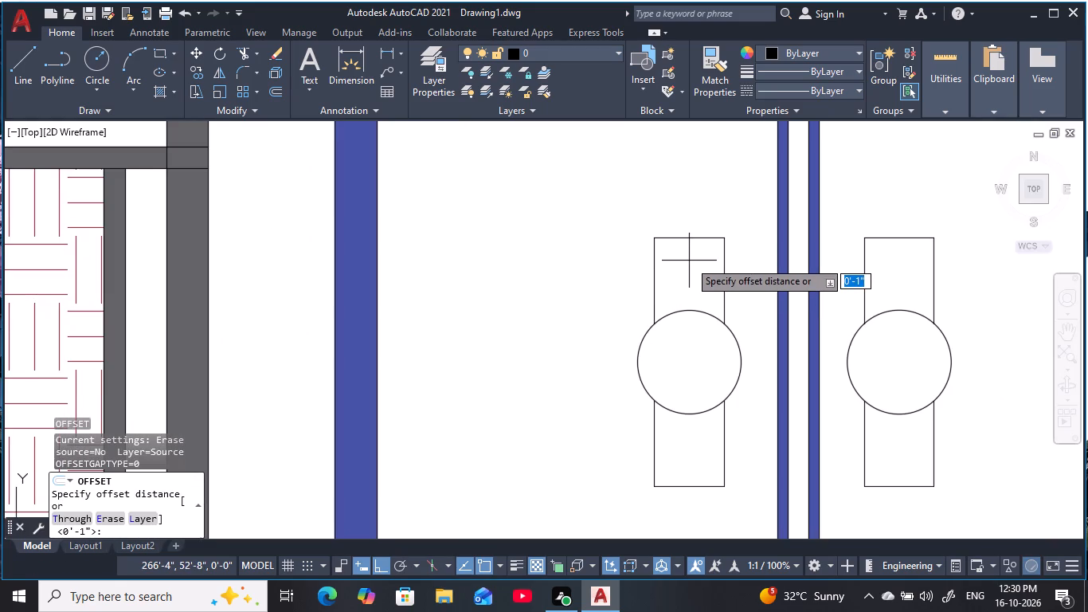
pyautogui.write('2')
pyautogui.press('space')
pyautogui.click(726, 273)
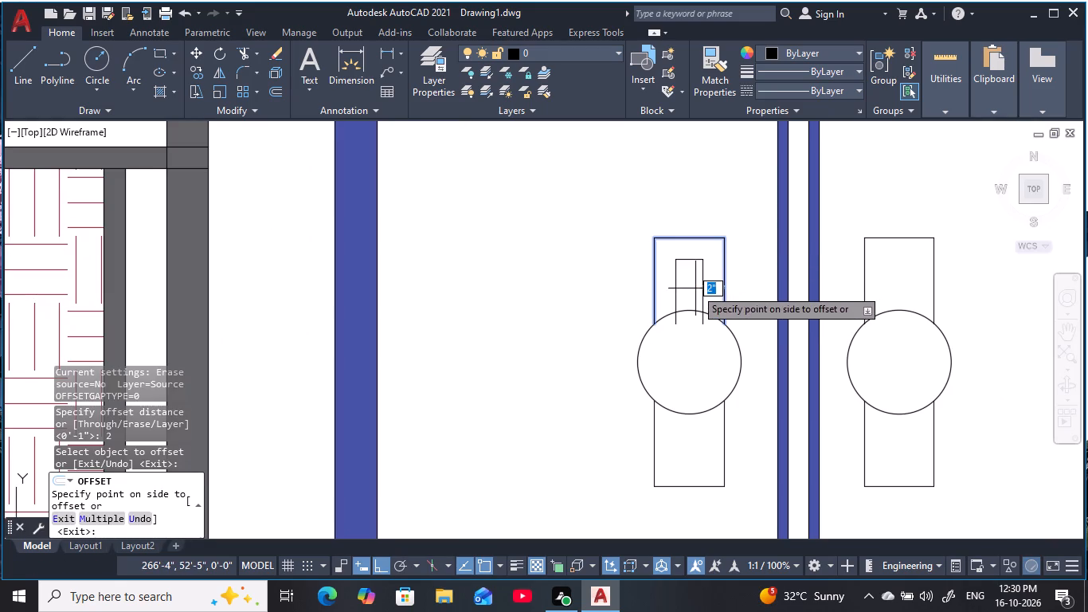
pyautogui.click(696, 288)
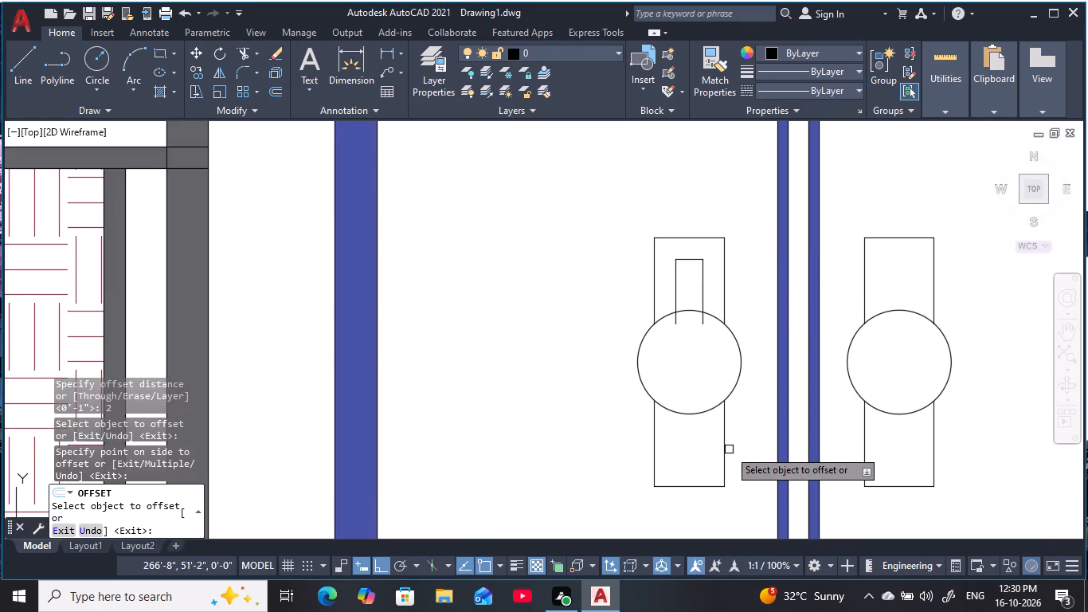
pyautogui.click(729, 449)
pyautogui.click(728, 463)
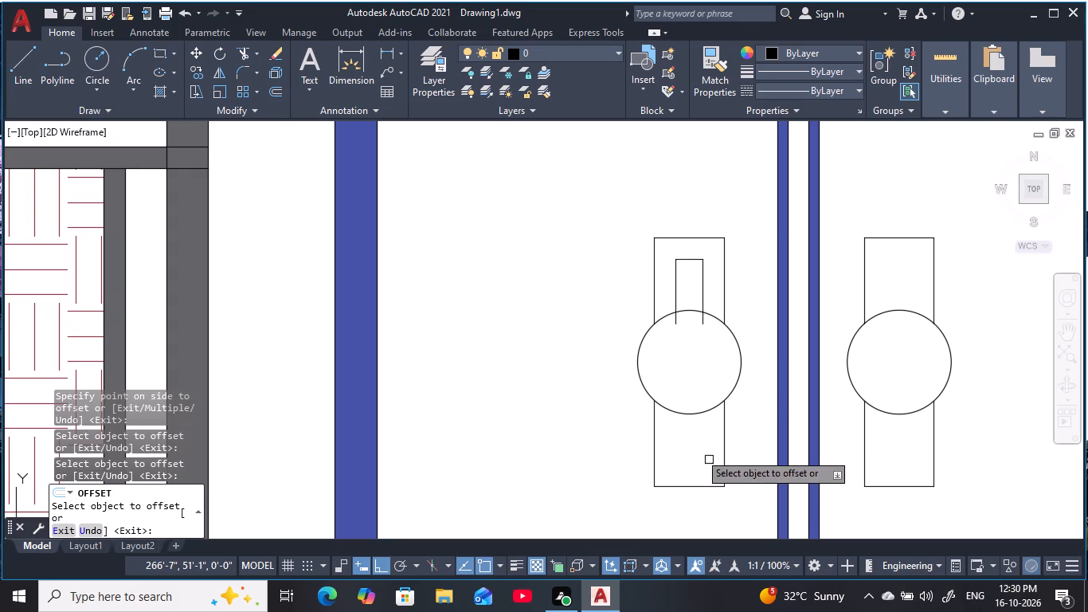
pyautogui.click(726, 456)
pyautogui.click(698, 449)
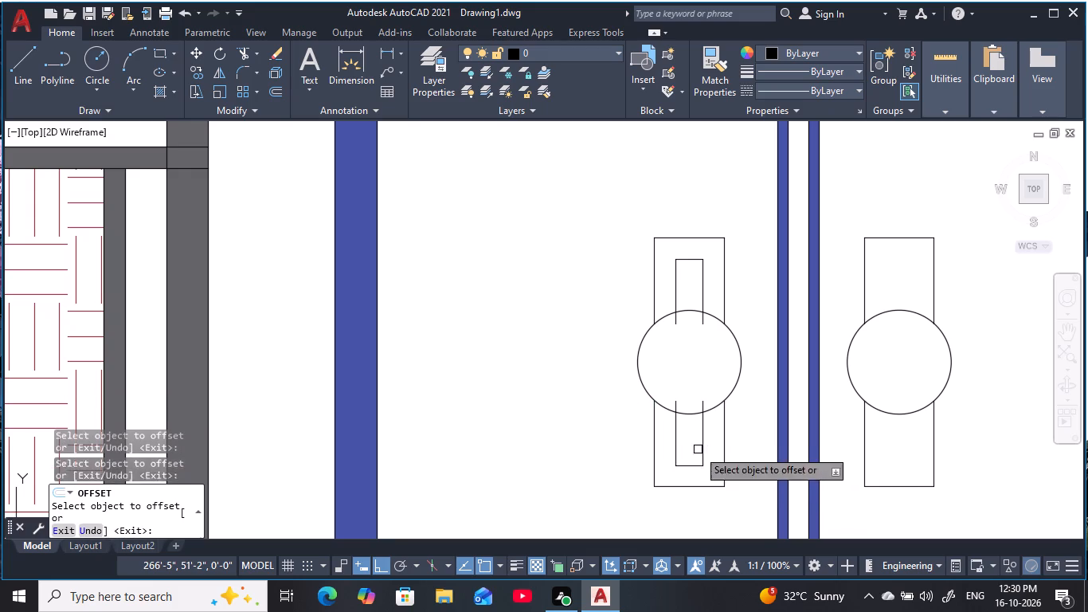
pyautogui.click(867, 452)
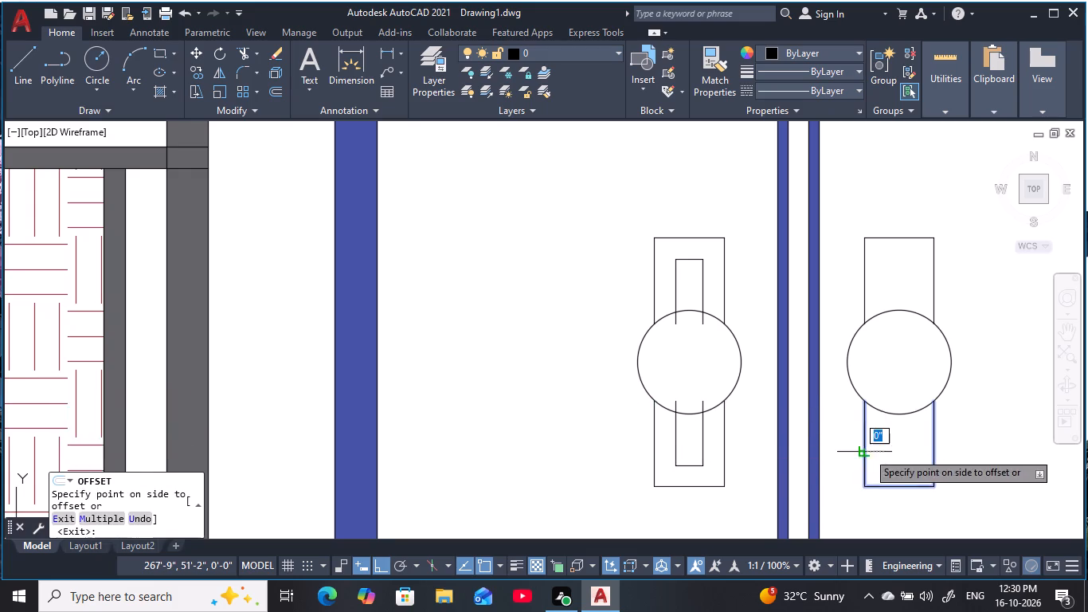
pyautogui.click(900, 439)
pyautogui.click(916, 239)
pyautogui.click(911, 287)
pyautogui.press('Escape')
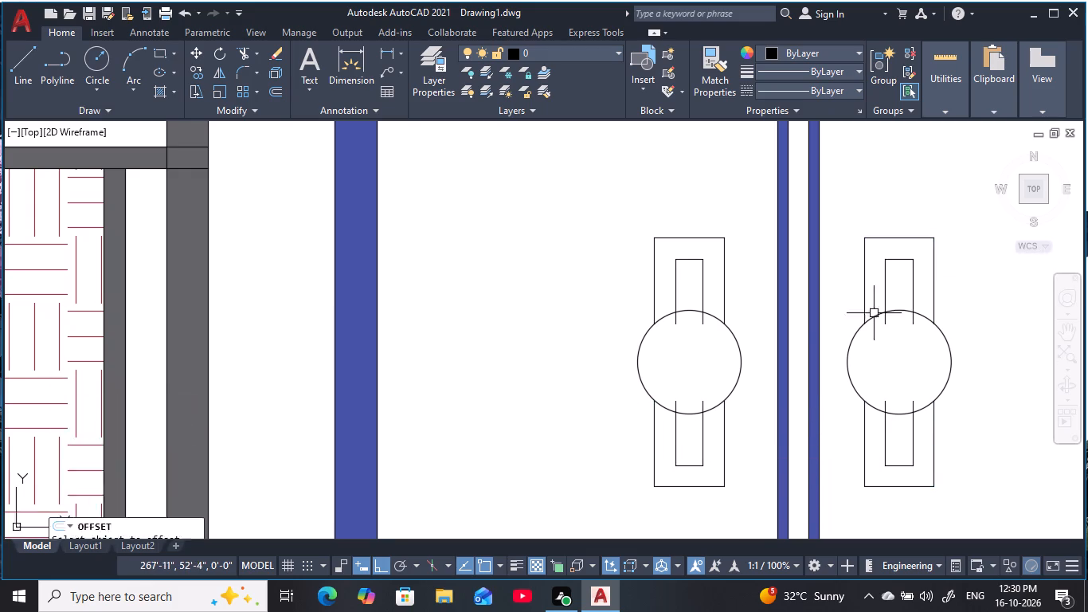
pyautogui.press('Escape')
pyautogui.press('Escape')
pyautogui.press('Escape')
pyautogui.press('Escape')
# Trim the inner plate outlines of both door handles where they extend inside the circles.
pyautogui.write('TR')
pyautogui.press('space')
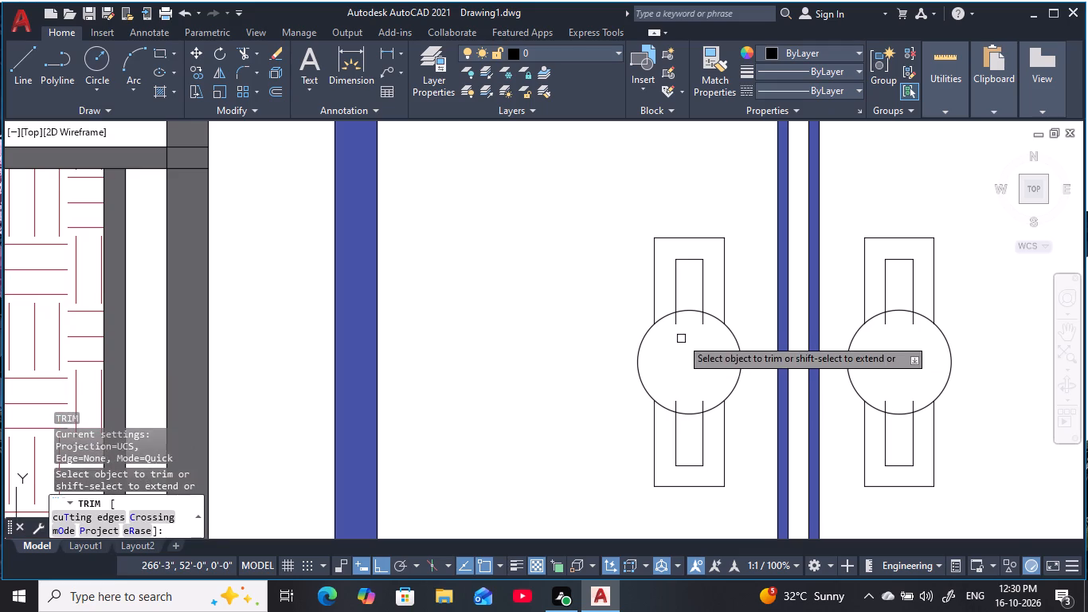
pyautogui.scroll(3, 691, 328)
pyautogui.moveTo(769, 310); pyautogui.dragTo(609, 314)
pyautogui.scroll(-1, 688, 363)
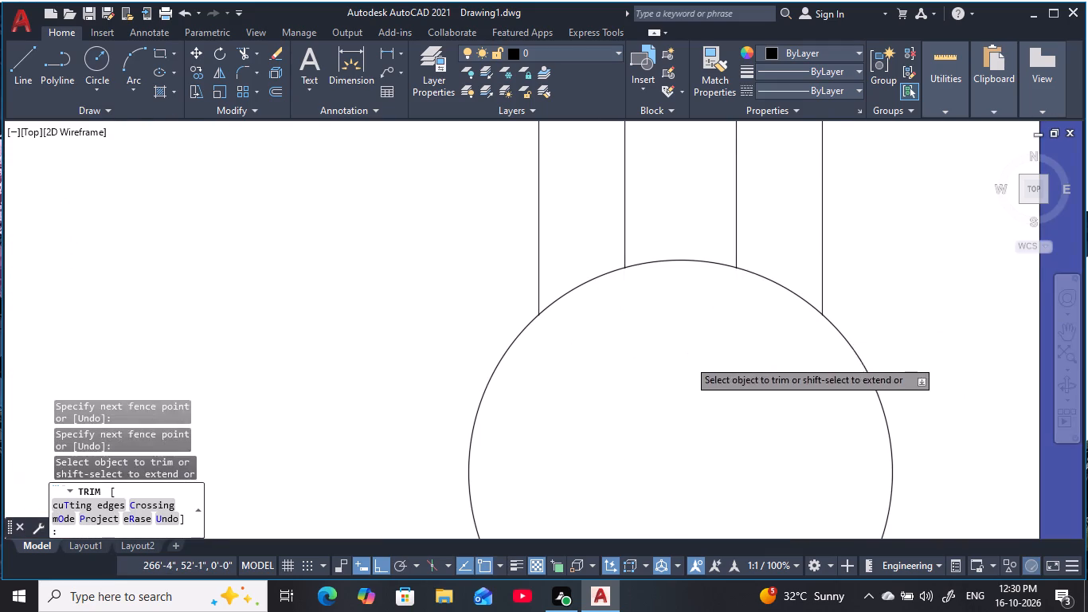
pyautogui.scroll(-2, 690, 367)
pyautogui.moveTo(691, 374); pyautogui.dragTo(726, 147, button='middle')
pyautogui.scroll(3, 732, 214)
pyautogui.moveTo(778, 197); pyautogui.dragTo(658, 214)
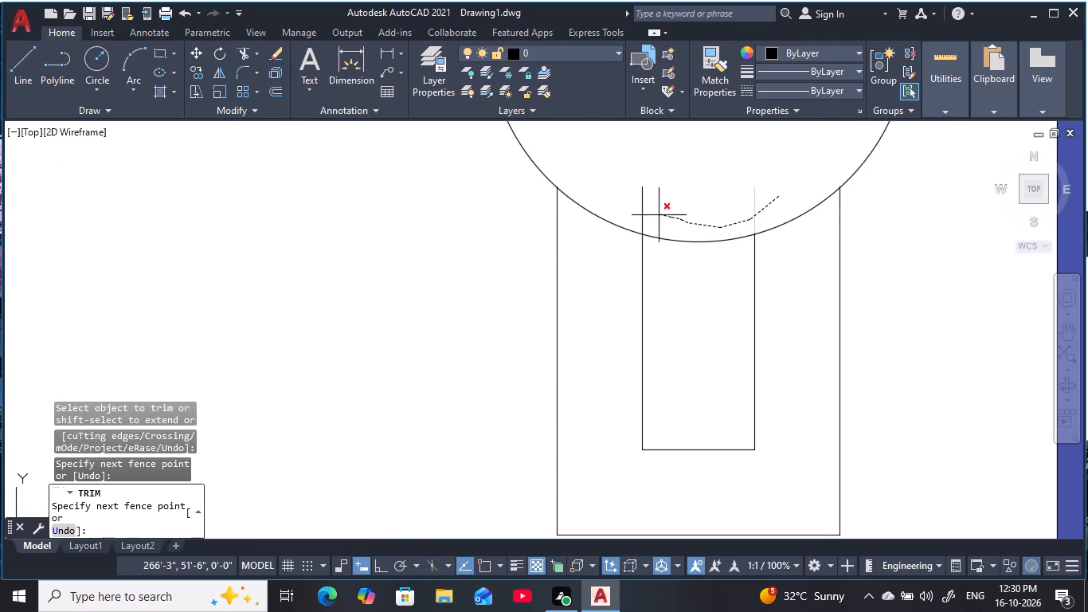
pyautogui.moveTo(658, 214); pyautogui.dragTo(626, 198)
pyautogui.scroll(-4, 703, 175)
pyautogui.moveTo(709, 173); pyautogui.dragTo(560, 288, button='middle')
pyautogui.scroll(5, 688, 288)
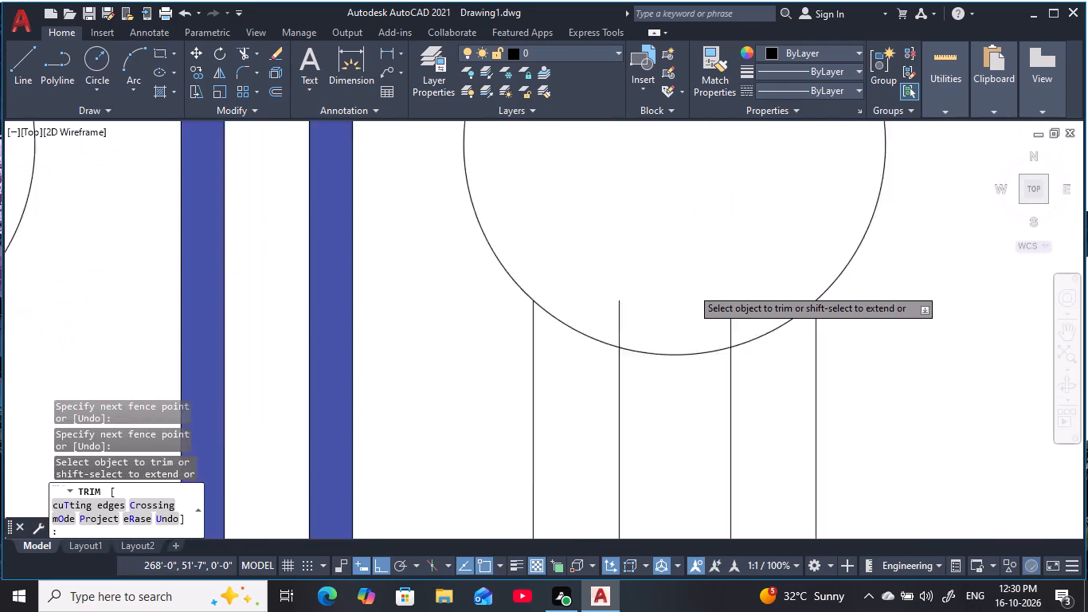
pyautogui.moveTo(776, 311); pyautogui.dragTo(546, 307)
pyautogui.scroll(-4, 632, 250)
pyautogui.moveTo(642, 243); pyautogui.dragTo(663, 386, button='middle')
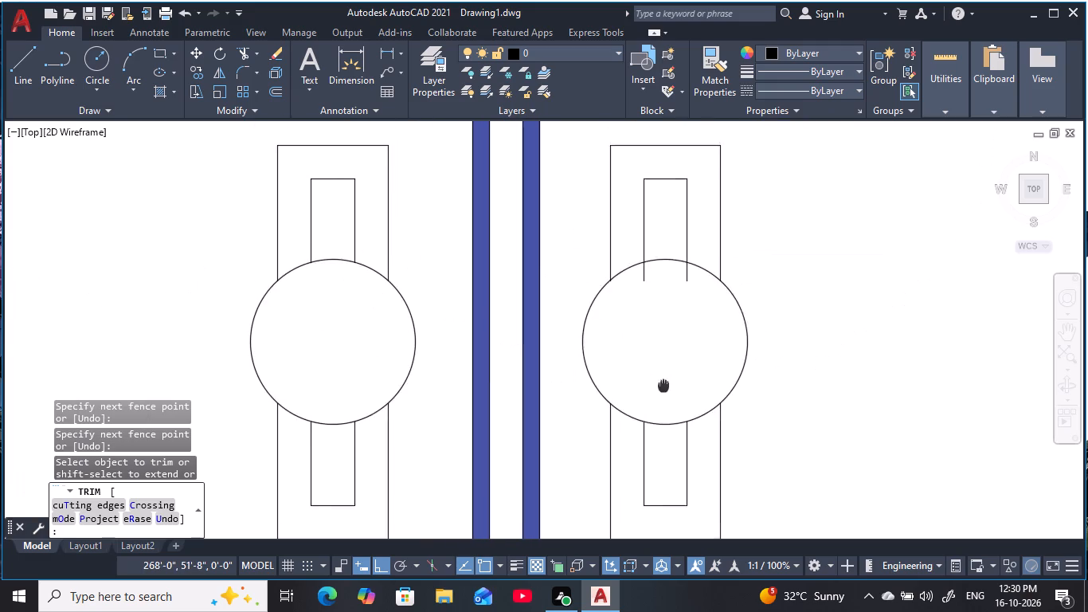
pyautogui.scroll(3, 675, 277)
pyautogui.moveTo(746, 280); pyautogui.dragTo(500, 273)
pyautogui.scroll(-5, 543, 290)
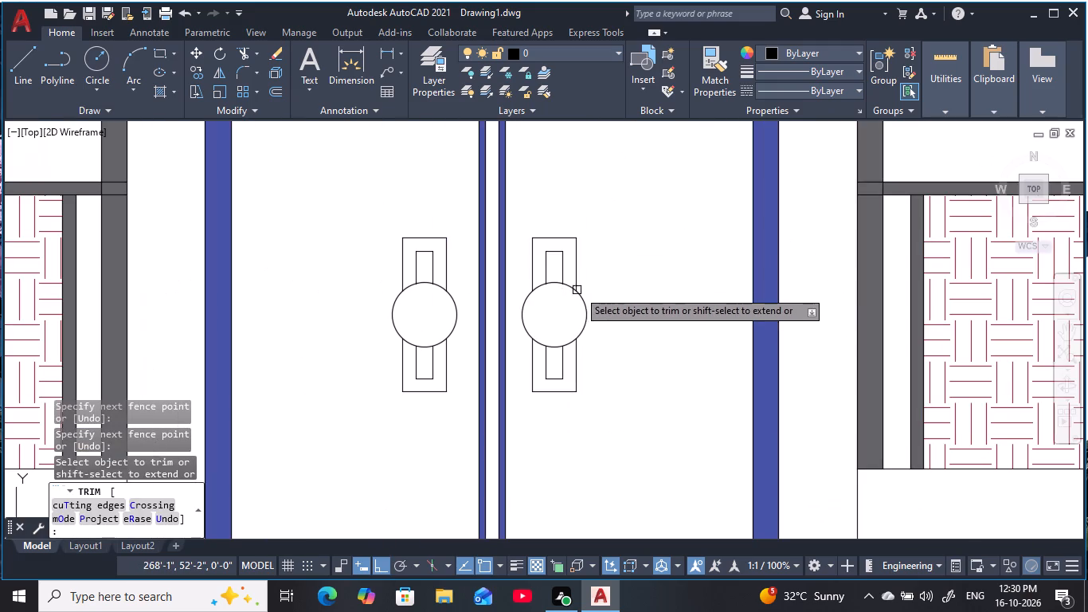
pyautogui.press('Escape')
pyautogui.press('Escape')
# Offset the circles of both door handles 1" inward.
pyautogui.scroll(-1, 449, 299)
pyautogui.moveTo(477, 300); pyautogui.dragTo(632, 265, button='middle')
pyautogui.press('Escape')
pyautogui.scroll(-2, 554, 264)
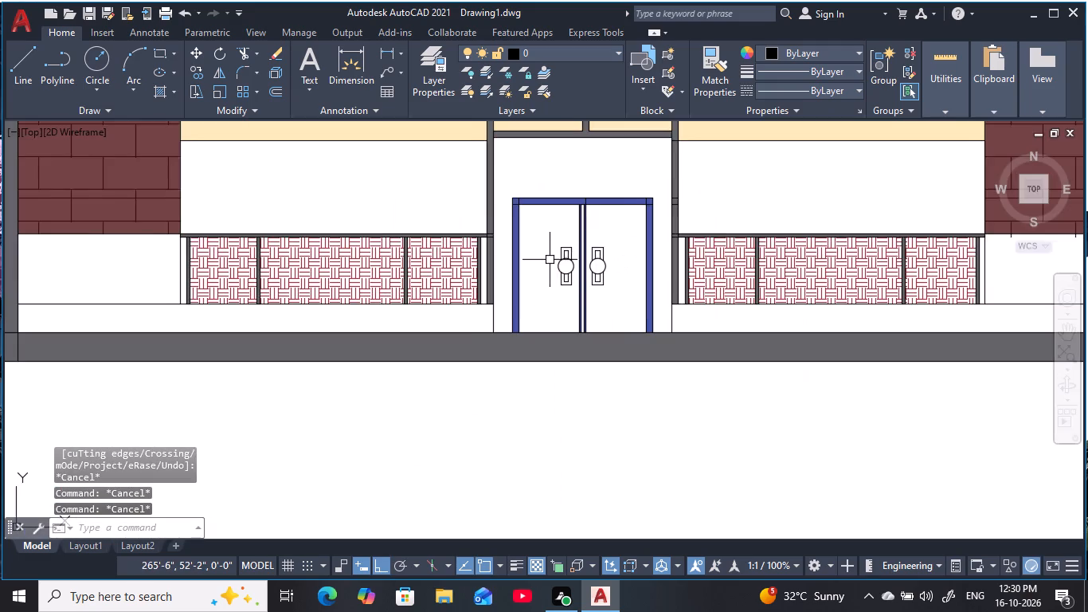
pyautogui.middleClick(550, 260)
pyautogui.press('Escape')
pyautogui.scroll(3, 607, 266)
pyautogui.press('Escape')
pyautogui.press('Escape')
pyautogui.press('Escape')
pyautogui.write('O 1')
pyautogui.press('space')
pyautogui.click(621, 257)
pyautogui.click(596, 282)
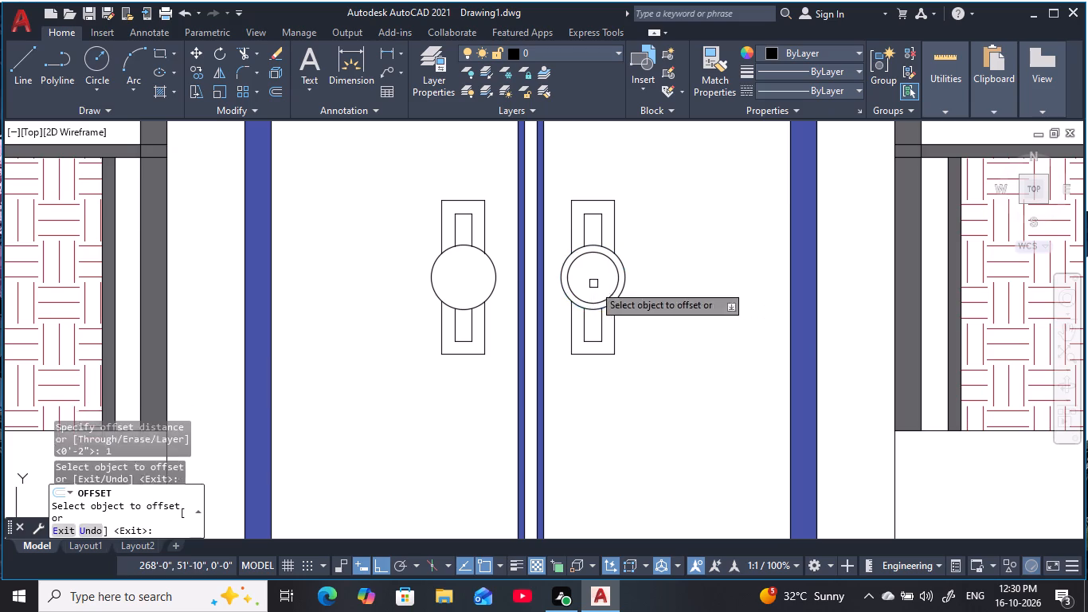
pyautogui.click(498, 282)
pyautogui.click(444, 290)
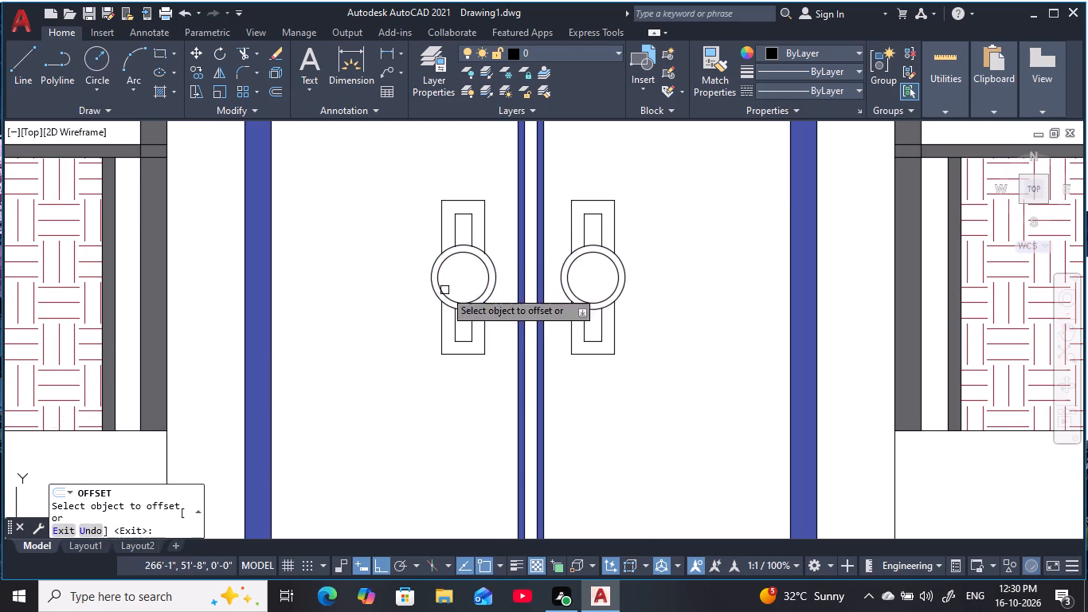
pyautogui.press('Escape')
pyautogui.press('Escape')
pyautogui.press('Escape')
pyautogui.scroll(-3, 560, 283)
pyautogui.press('Escape')
pyautogui.moveTo(566, 284); pyautogui.dragTo(587, 308, button='middle')
pyautogui.press('Escape')
pyautogui.press('Escape')
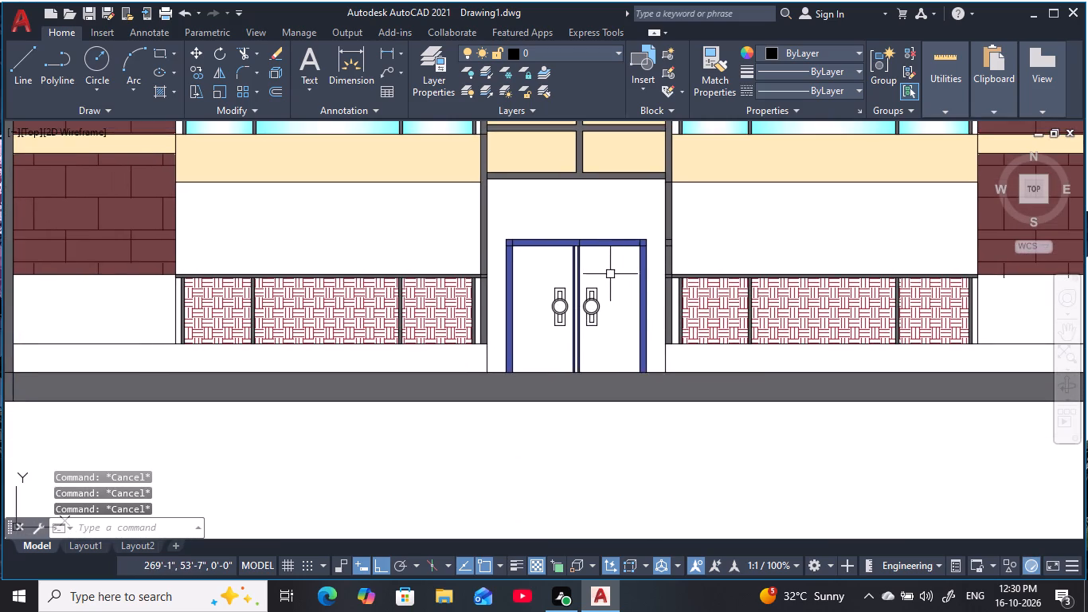
pyautogui.press('Escape')
pyautogui.press('Escape')
# Hatch both door leaves around the handles with the blue ESCHER pattern, stepping its scale down to a displayed 0.
pyautogui.moveTo(608, 269); pyautogui.dragTo(623, 247, button='middle')
pyautogui.press('Escape')
pyautogui.press('Escape')
pyautogui.press('Escape')
pyautogui.scroll(1, 542, 229)
pyautogui.press('Escape')
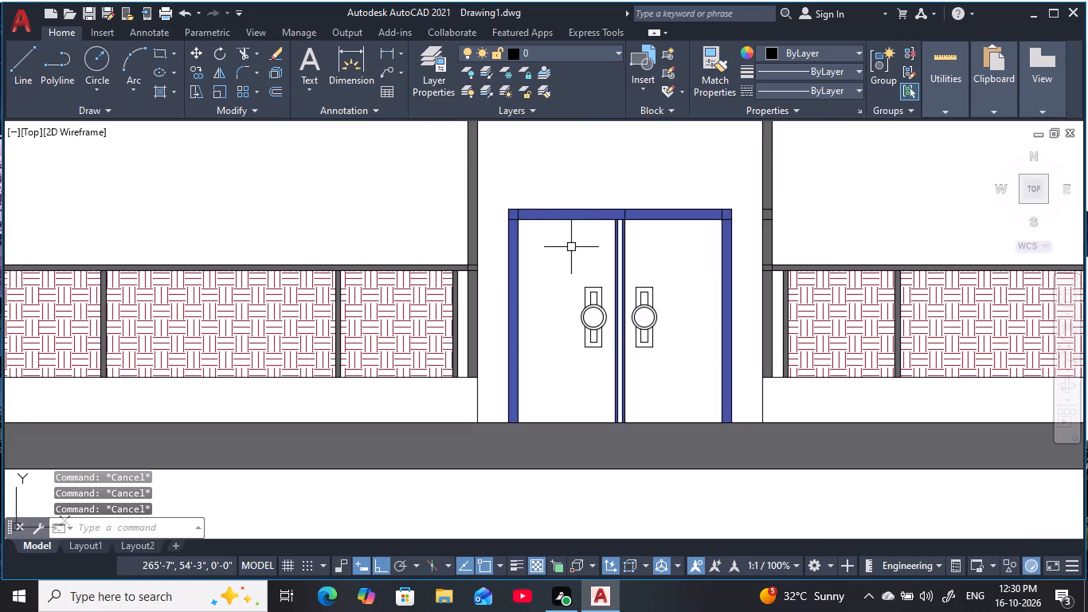
pyautogui.press('Escape')
pyautogui.press('Escape')
pyautogui.press('Escape')
pyautogui.write('H')
pyautogui.press('space')
pyautogui.click(498, 72)
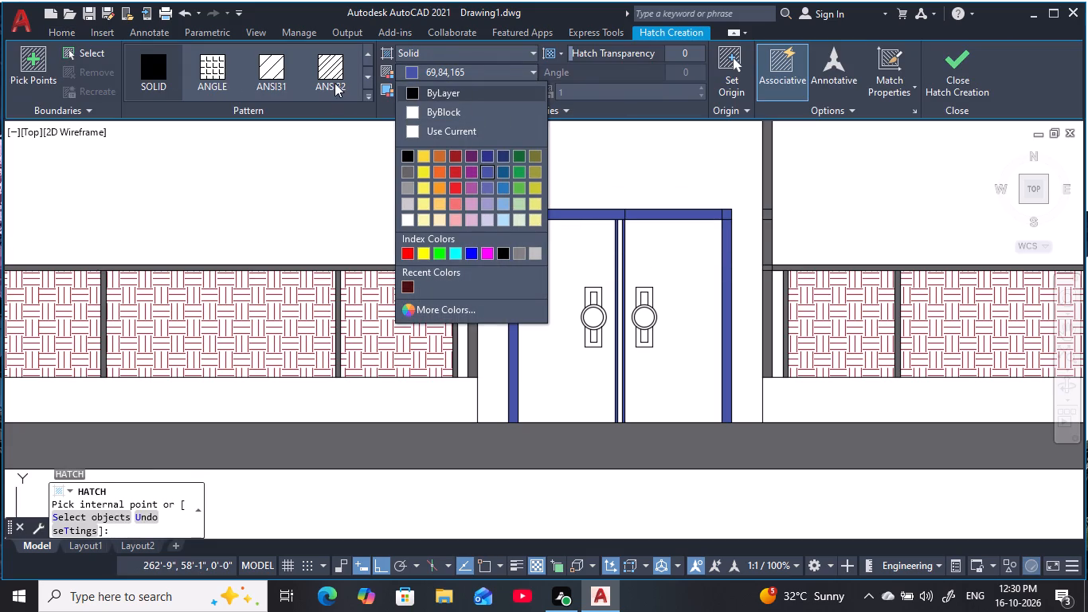
pyautogui.click(215, 73)
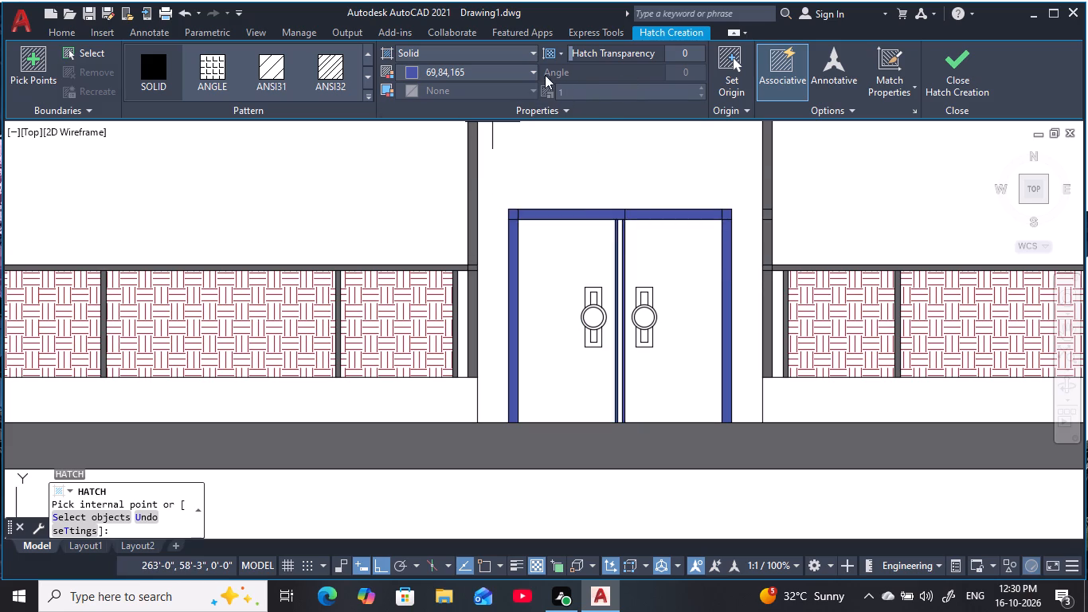
pyautogui.click(480, 52)
pyautogui.click(421, 101)
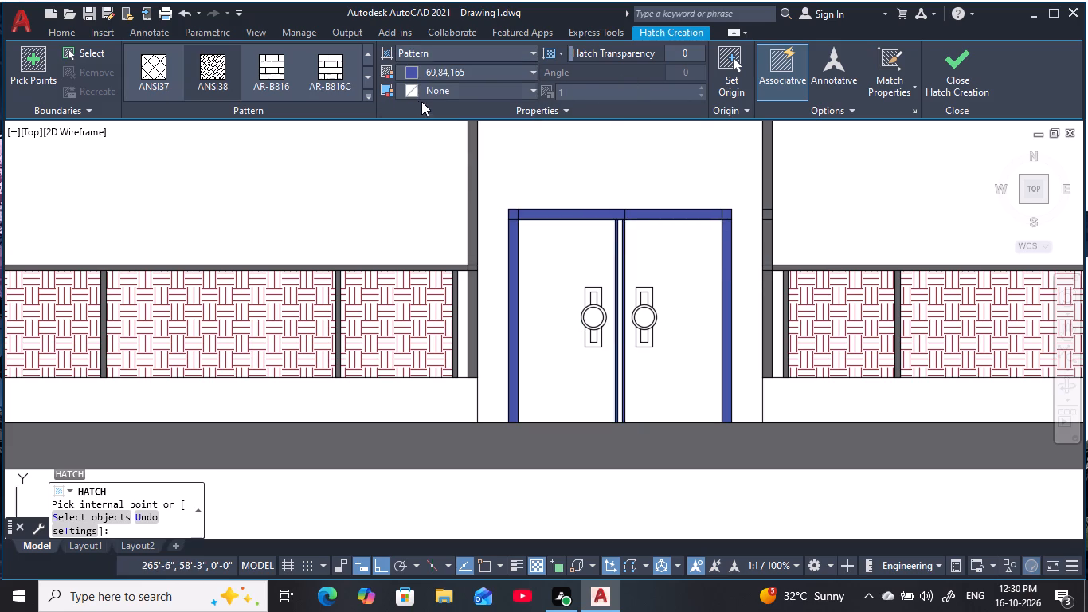
pyautogui.click(215, 72)
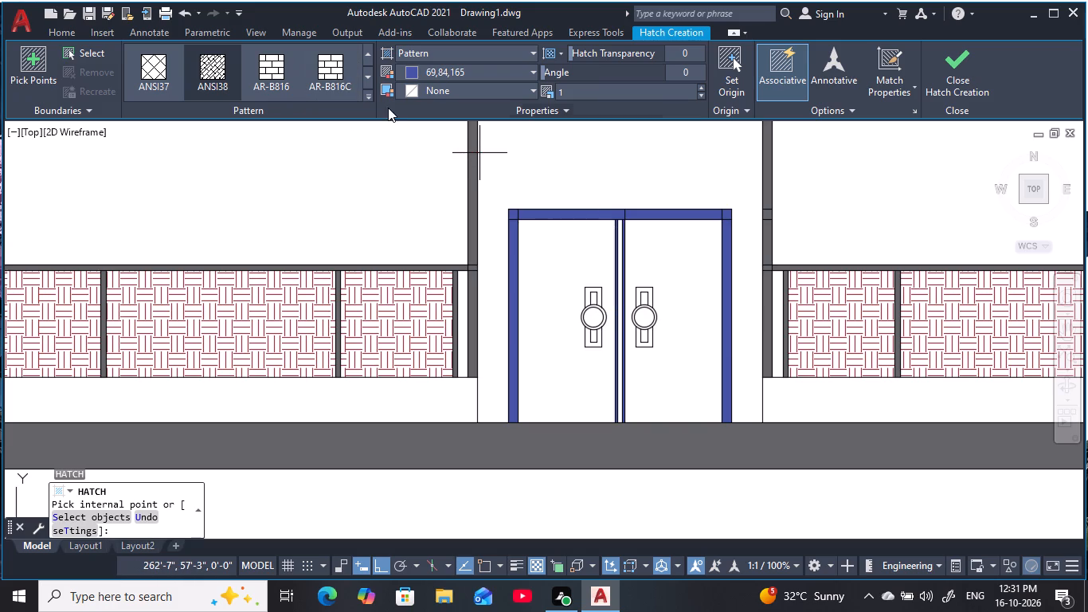
pyautogui.click(370, 94)
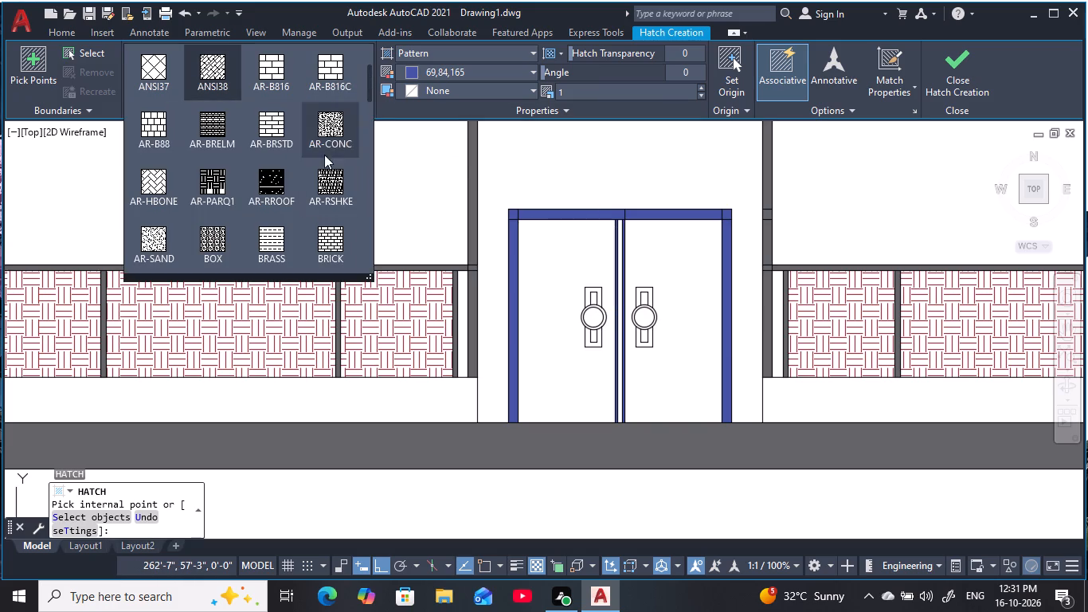
pyautogui.click(153, 189)
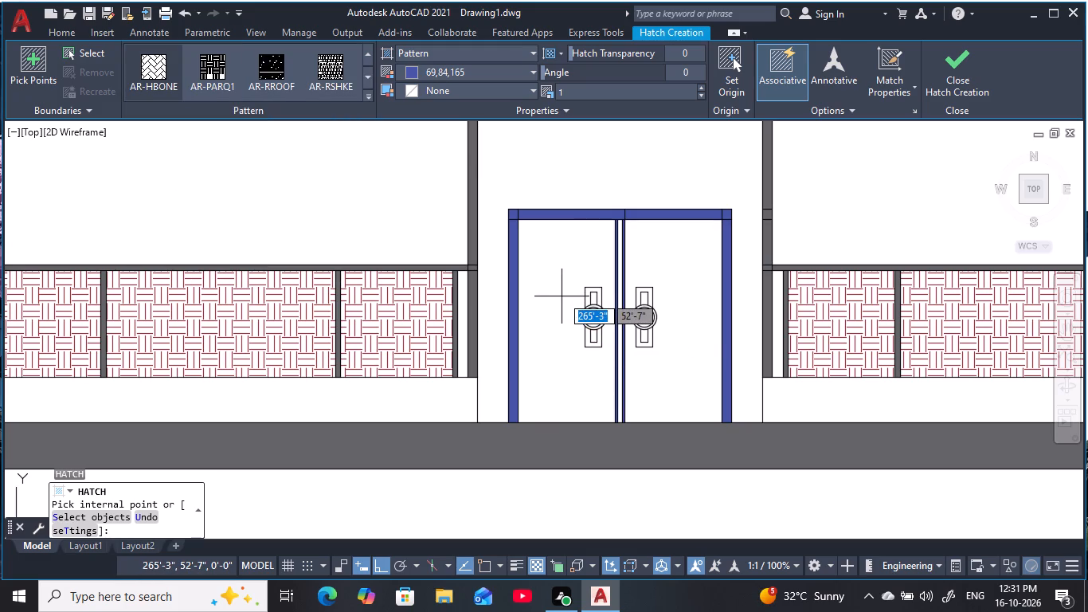
pyautogui.click(368, 97)
pyautogui.scroll(-3, 309, 202)
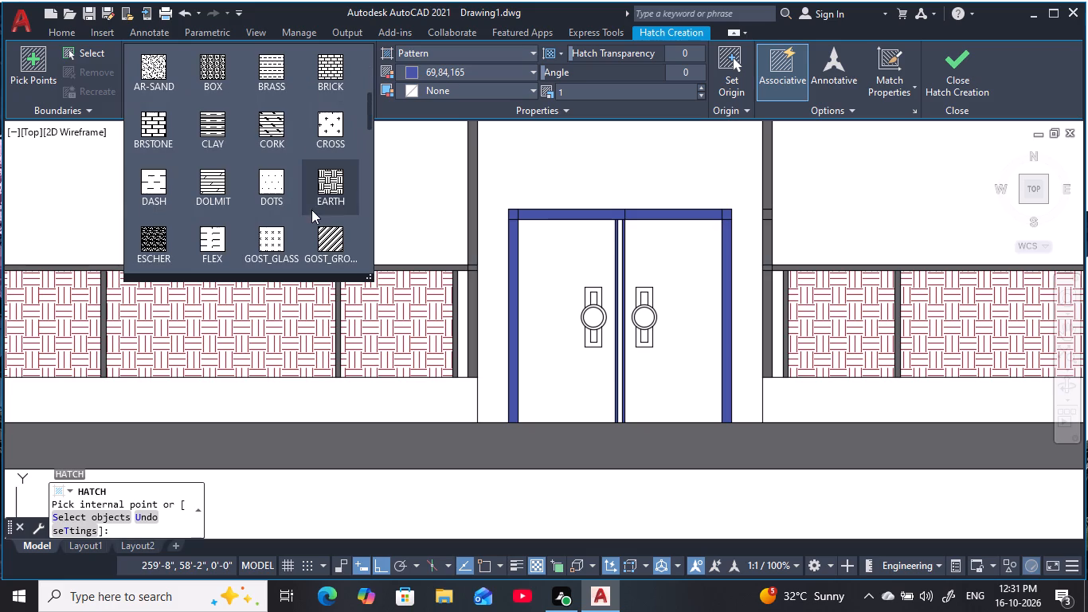
pyautogui.click(164, 242)
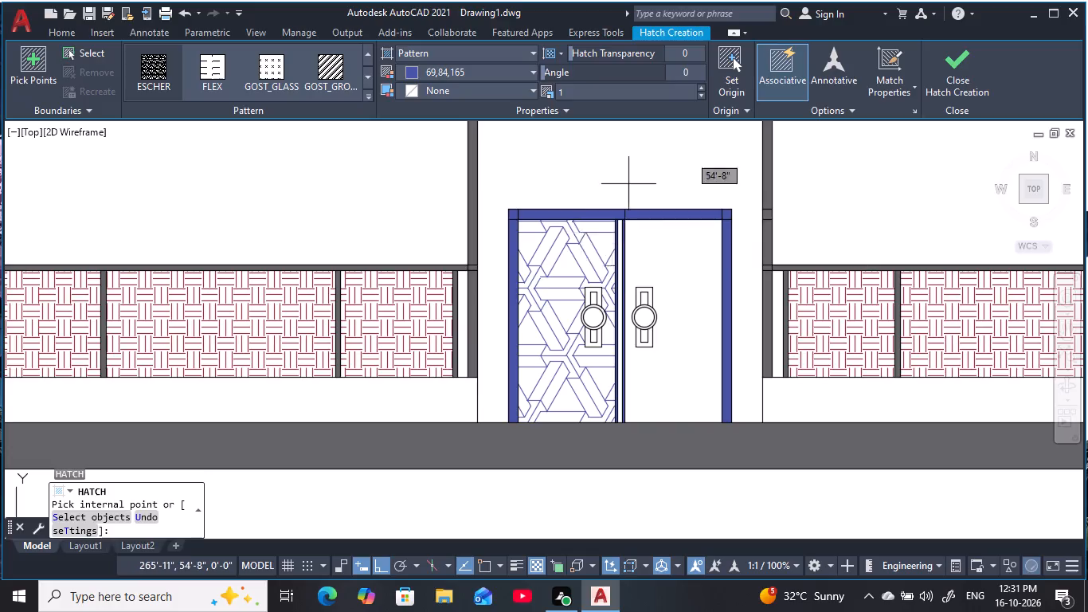
pyautogui.click(699, 93)
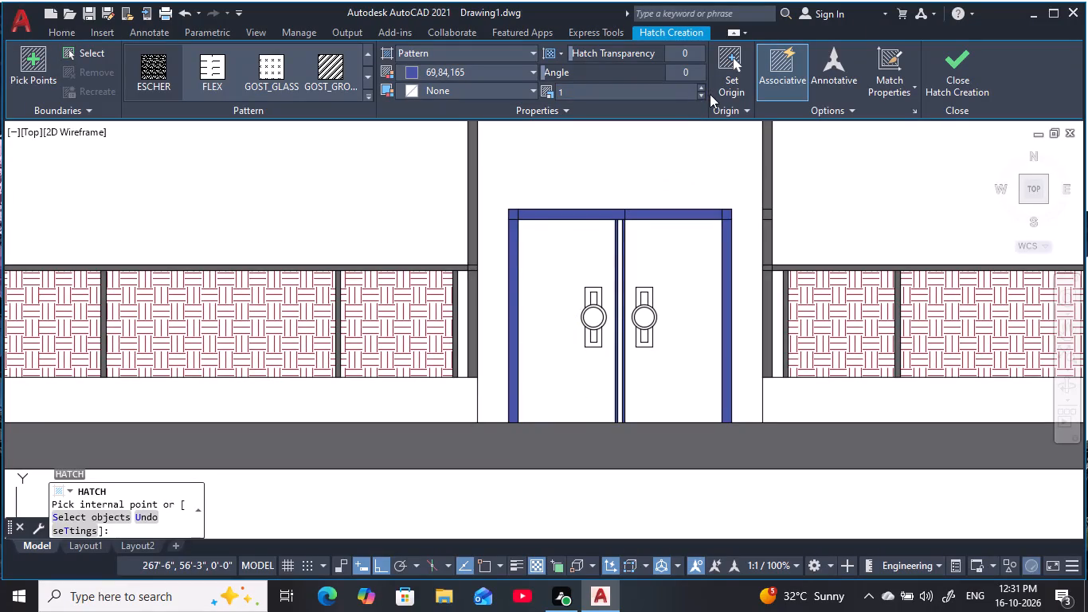
pyautogui.click(702, 94)
pyautogui.tripleClick(701, 94)
pyautogui.tripleClick(701, 94)
pyautogui.click(583, 249)
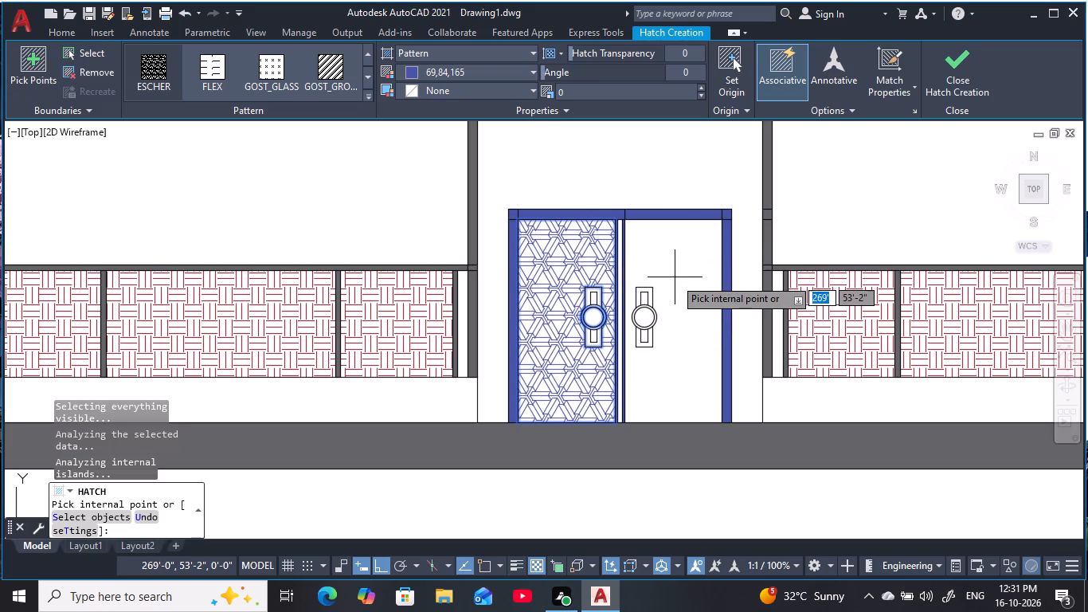
pyautogui.click(654, 269)
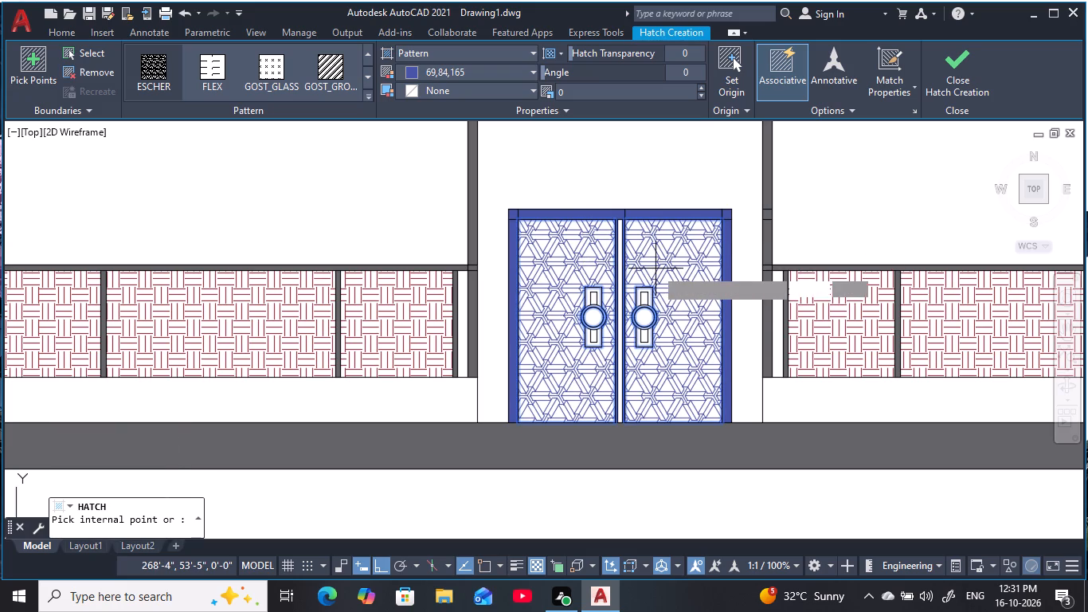
pyautogui.press('Escape')
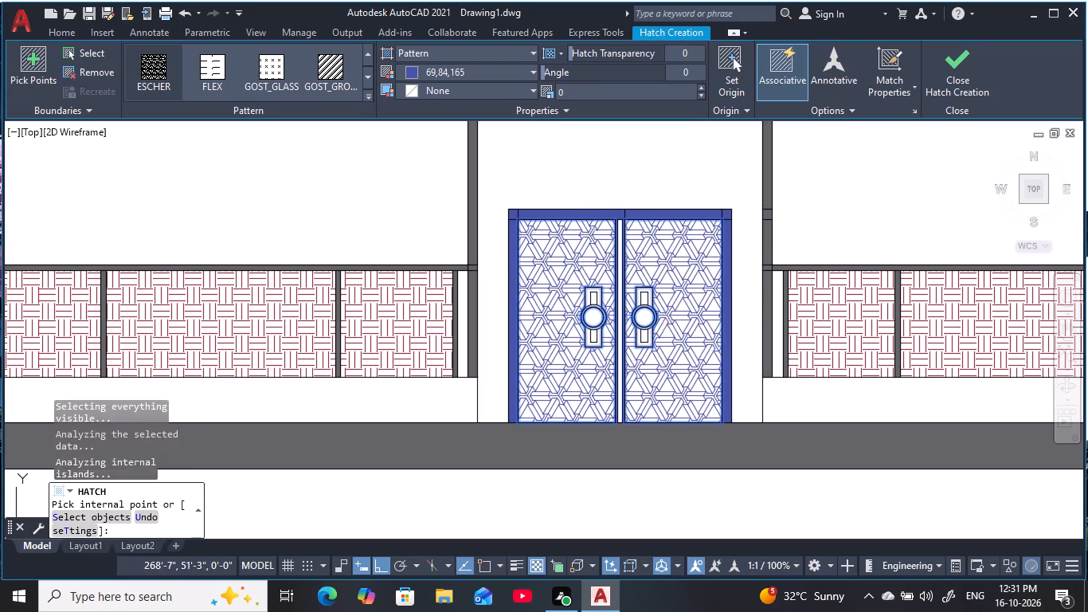
pyautogui.press('Escape')
pyautogui.press('Escape')
pyautogui.press('Escape')
pyautogui.press('Escape')
pyautogui.press('Escape')
pyautogui.press('Escape')
pyautogui.press('Escape')
# Fill the outer plate bands and inner circles of both door handles with a solid hatch in colour 69,84,165.
pyautogui.scroll(1, 648, 298)
pyautogui.press('Escape')
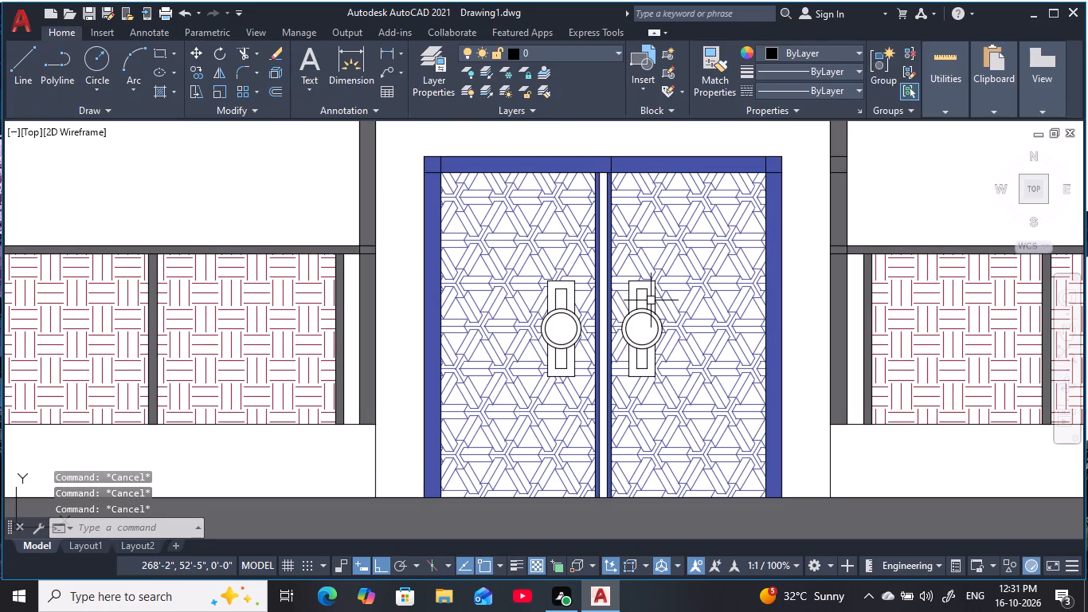
pyautogui.press('h')
pyautogui.press('space')
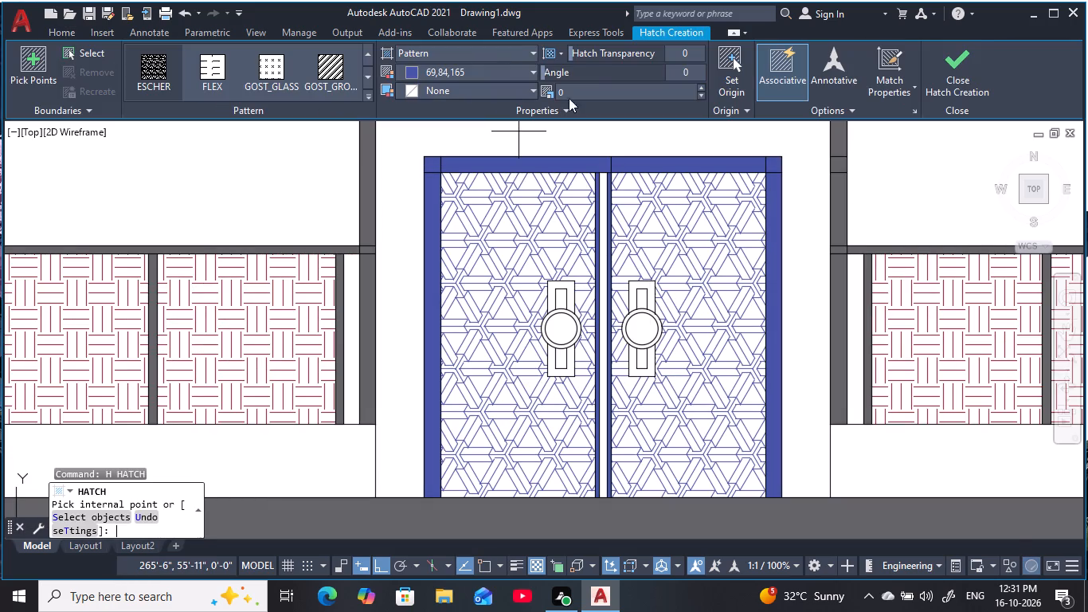
pyautogui.click(495, 53)
pyautogui.click(519, 47)
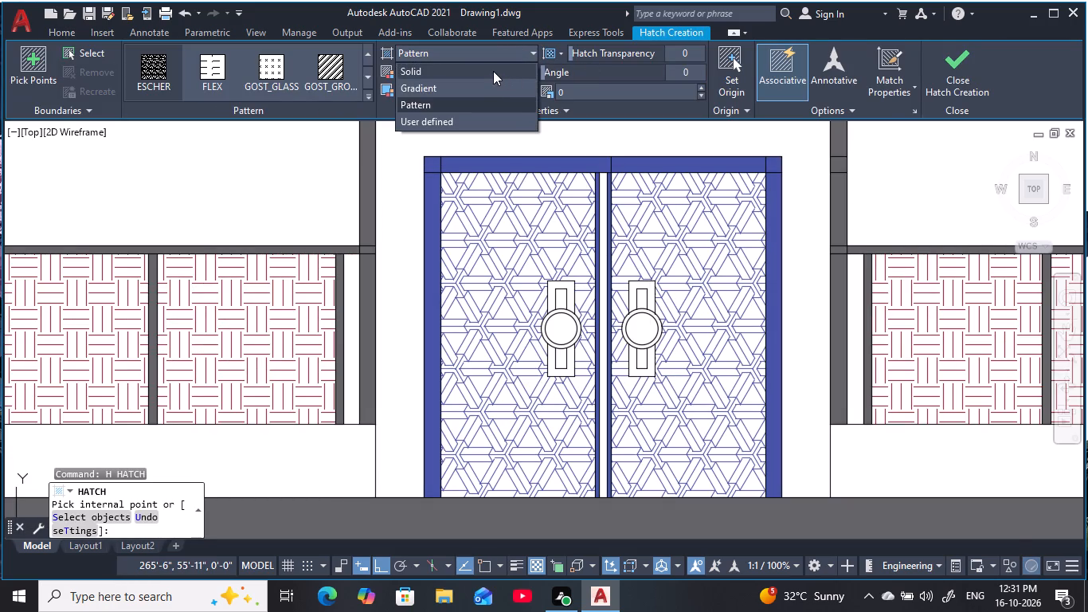
pyautogui.click(493, 71)
pyautogui.scroll(1, 579, 302)
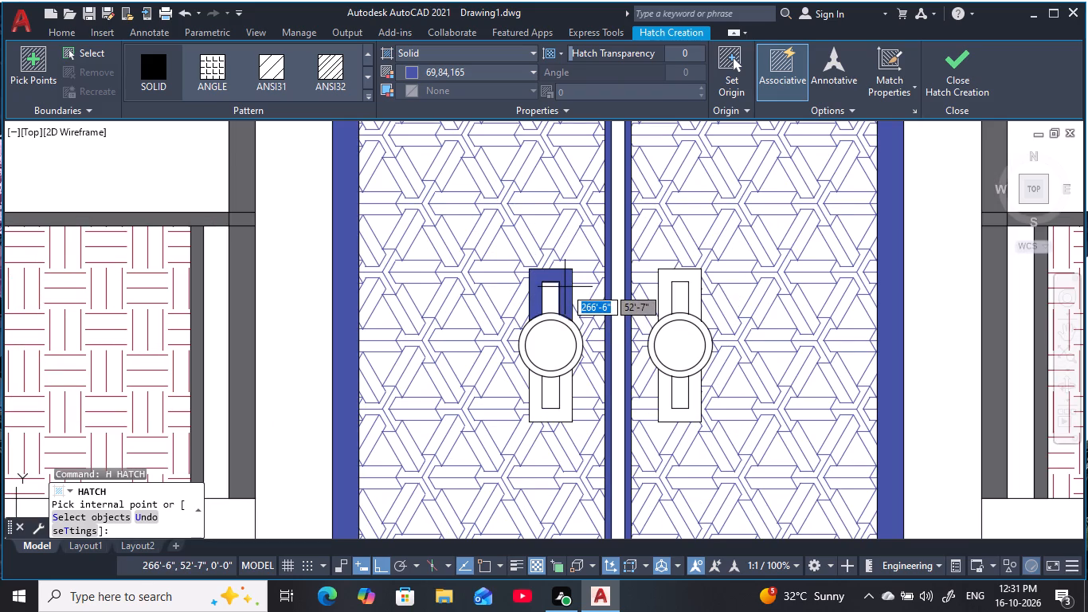
pyautogui.click(565, 287)
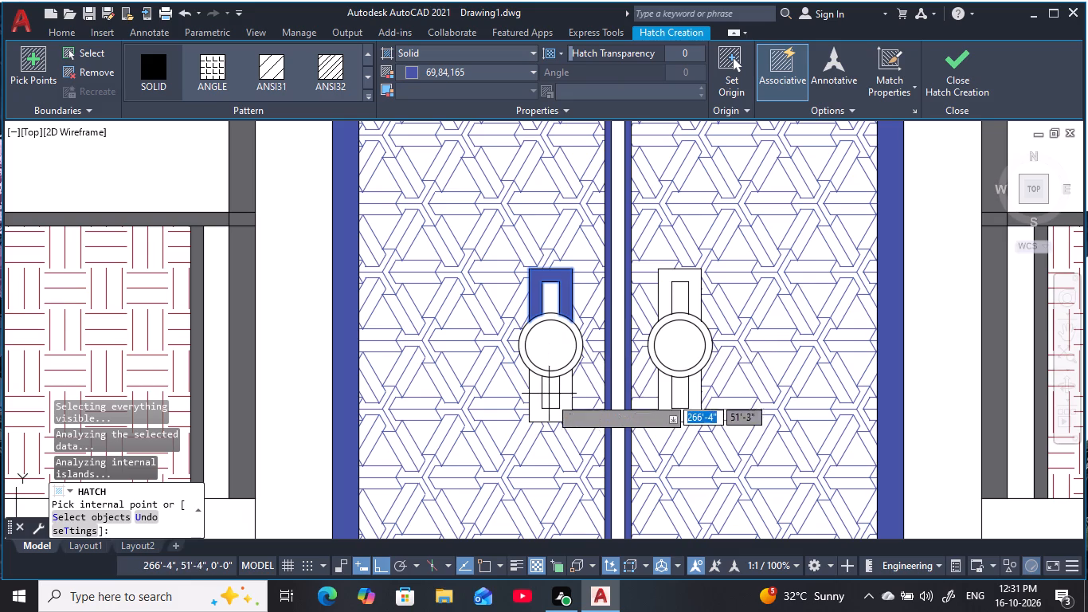
pyautogui.click(562, 407)
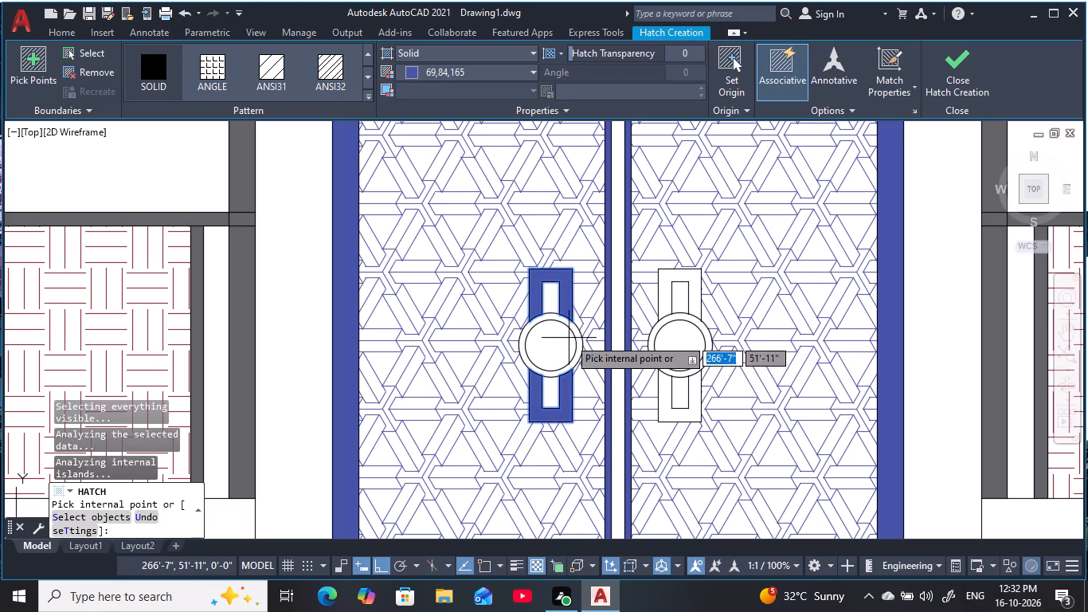
pyautogui.click(558, 345)
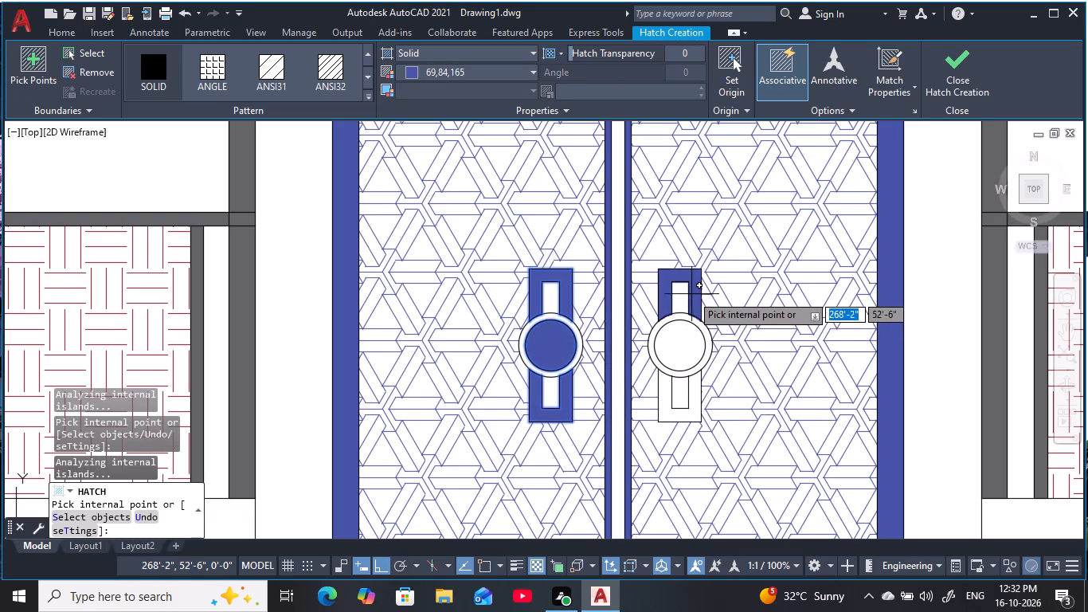
pyautogui.click(691, 294)
pyautogui.click(694, 412)
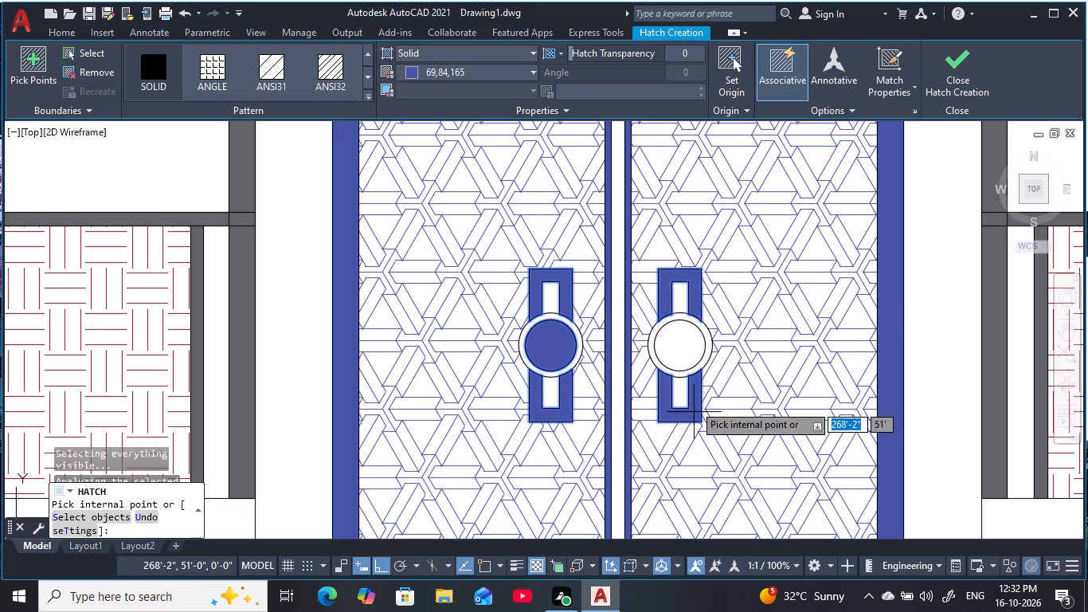
pyautogui.click(684, 326)
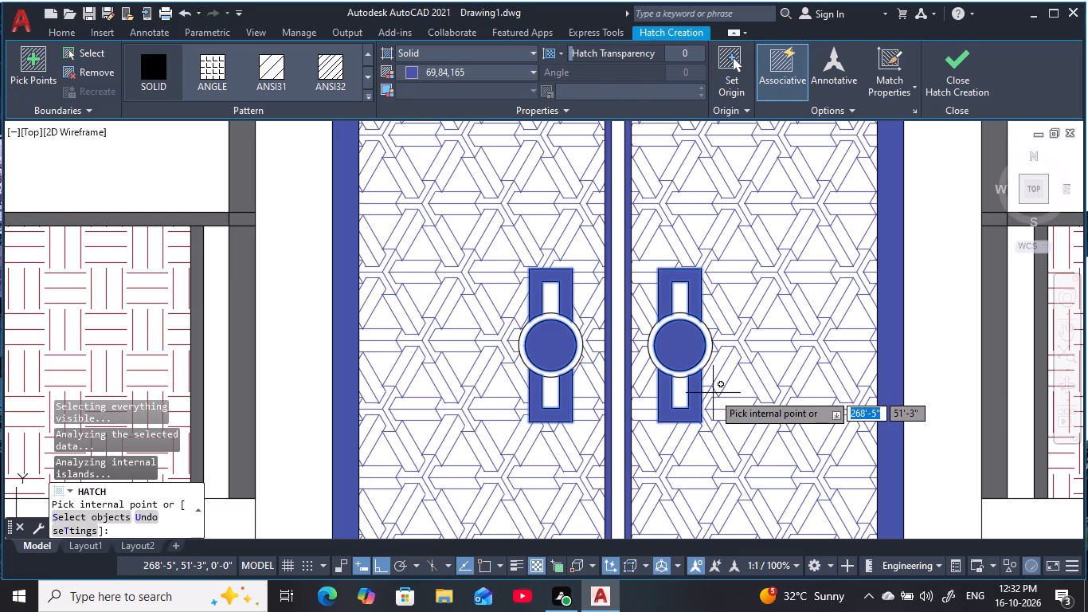
# Examine the entrance double door's filled handles and hatched leaves up close and within the surrounding facade.
pyautogui.press('Escape')
pyautogui.press('Escape')
pyautogui.press('Escape')
pyautogui.press('Escape')
pyautogui.scroll(-3, 708, 384)
pyautogui.press('Escape')
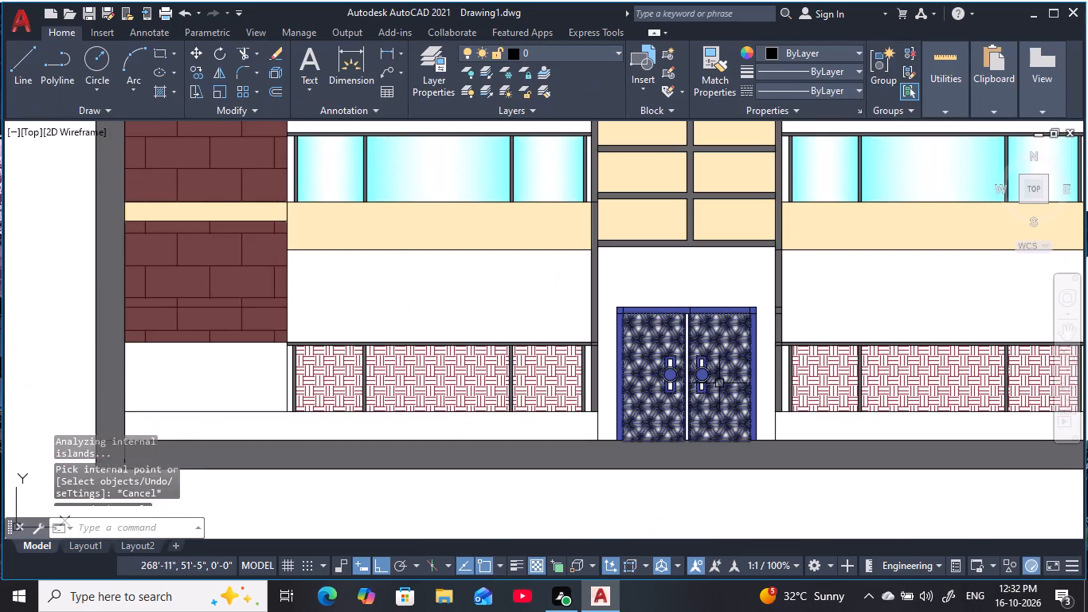
pyautogui.press('Escape')
pyautogui.press('Escape')
pyautogui.press('Escape')
pyautogui.press('Escape')
pyautogui.press('Escape')
pyautogui.press('Escape')
pyautogui.press('Escape')
pyautogui.press('Escape')
pyautogui.scroll(1, 725, 352)
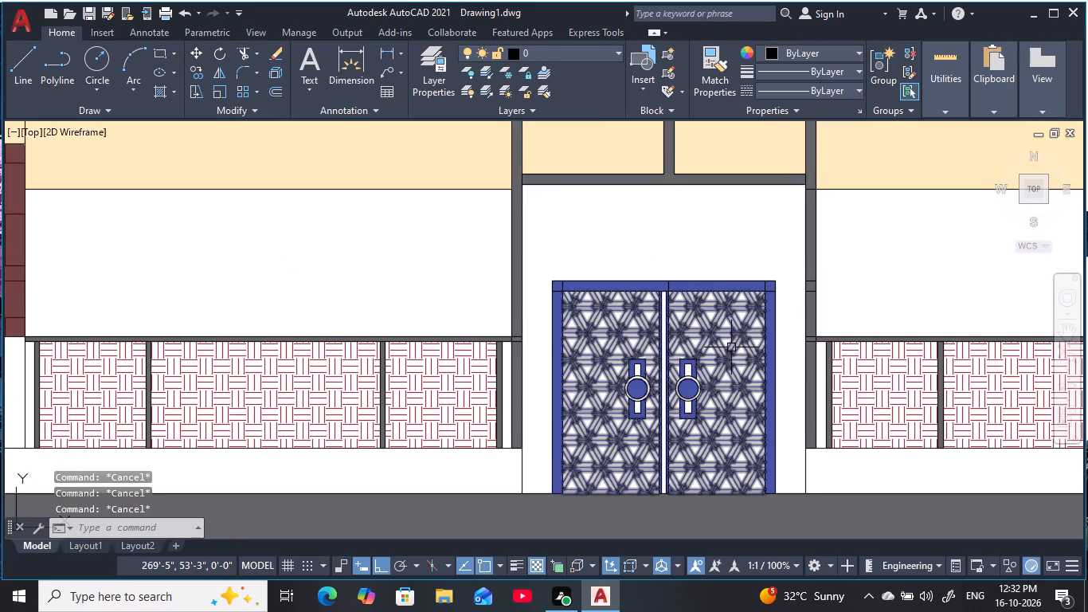
pyautogui.moveTo(745, 331); pyautogui.dragTo(763, 258, button='middle')
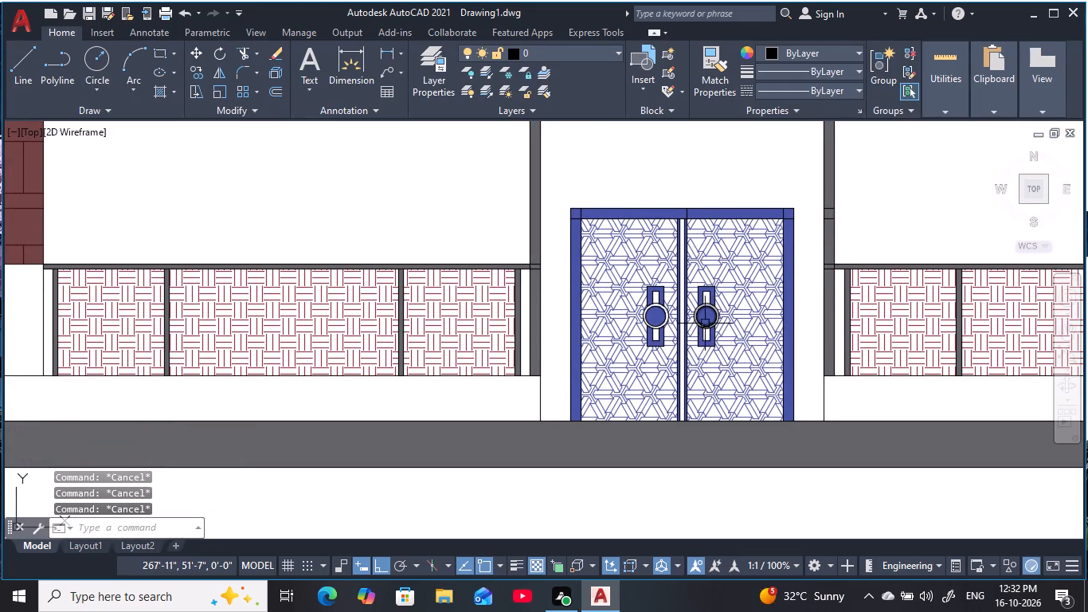
pyautogui.press('Escape')
pyautogui.press('Escape')
pyautogui.press('Escape')
pyautogui.press('Escape')
pyautogui.press('Escape')
pyautogui.press('Escape')
pyautogui.scroll(2, 654, 322)
pyautogui.press('Escape')
pyautogui.press('Escape')
pyautogui.scroll(1, 654, 320)
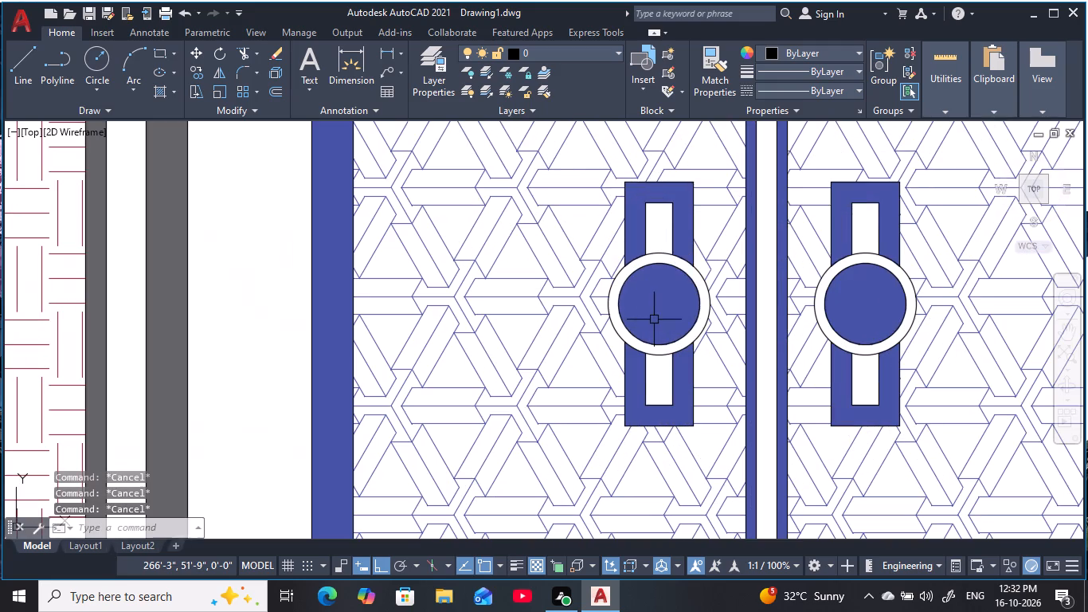
pyautogui.press('Escape')
pyautogui.press('Escape')
pyautogui.press('Escape')
pyautogui.press('Escape')
pyautogui.press('Escape')
pyautogui.press('Escape')
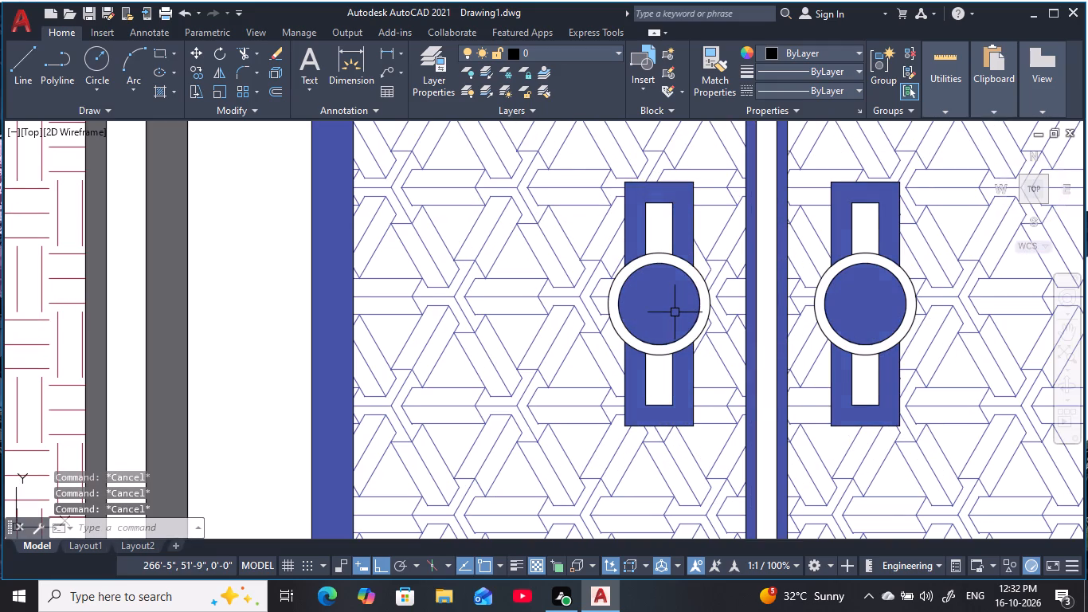
pyautogui.press('Escape')
pyautogui.press('Escape')
pyautogui.scroll(-3, 711, 305)
pyautogui.moveTo(718, 307); pyautogui.dragTo(663, 314, button='middle')
pyautogui.scroll(-1, 669, 312)
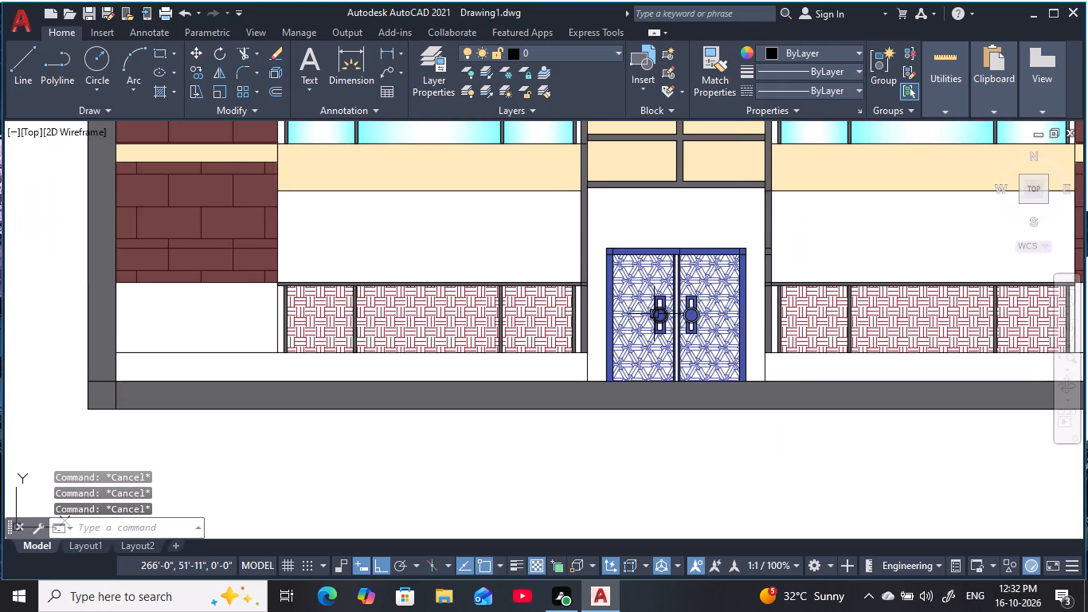
# Trim the overlapping lines inside the blue door frame at both top corners and across the middle of its head.
pyautogui.moveTo(697, 222); pyautogui.dragTo(670, 213, button='middle')
pyautogui.scroll(5, 726, 242)
pyautogui.press('Escape')
pyautogui.press('Escape')
pyautogui.write('TR')
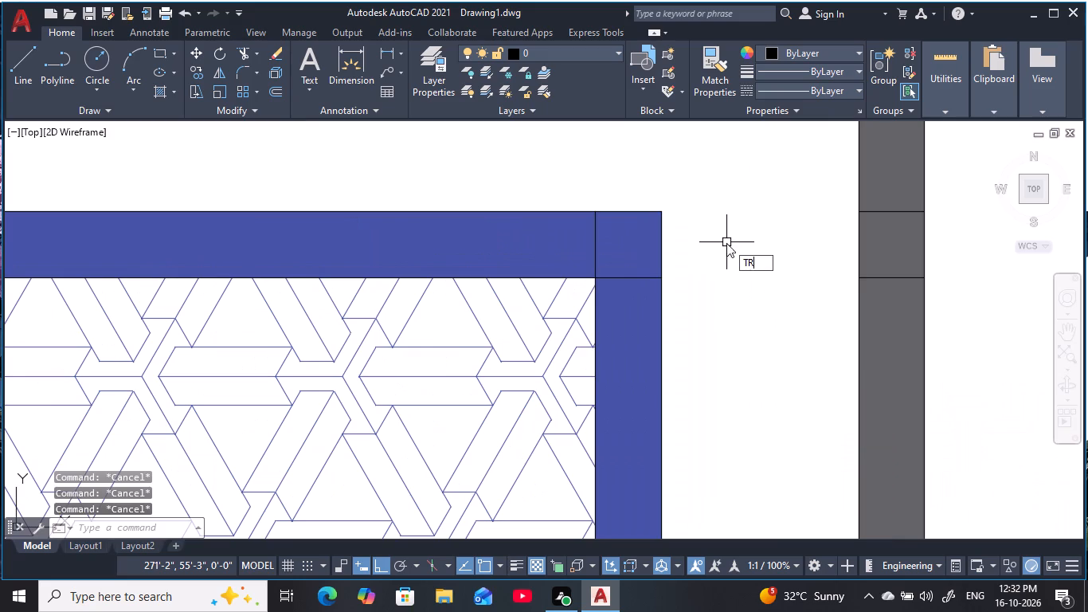
pyautogui.press('space')
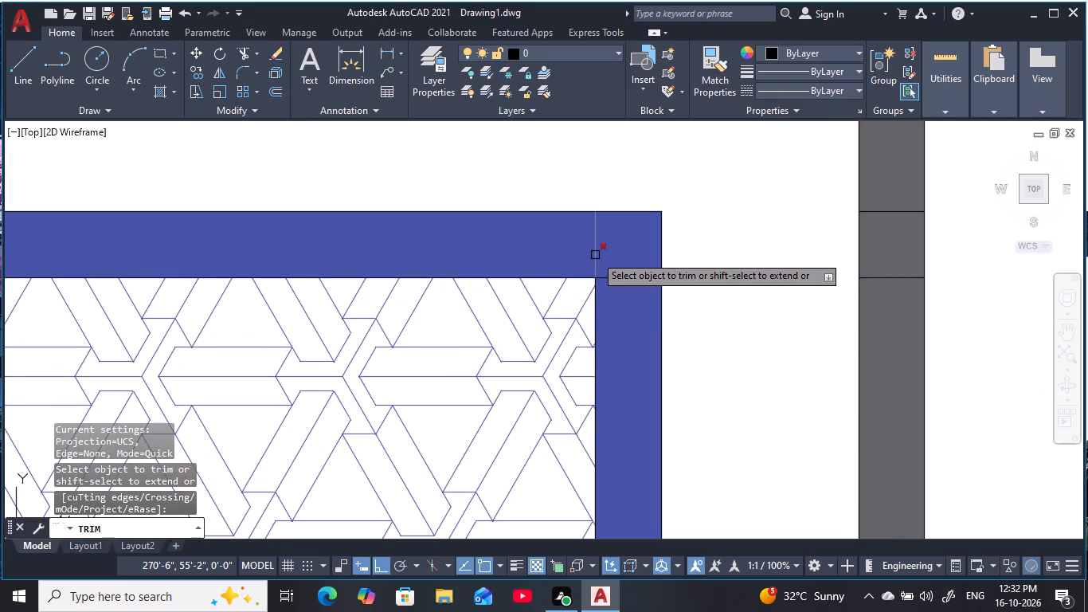
pyautogui.click(595, 255)
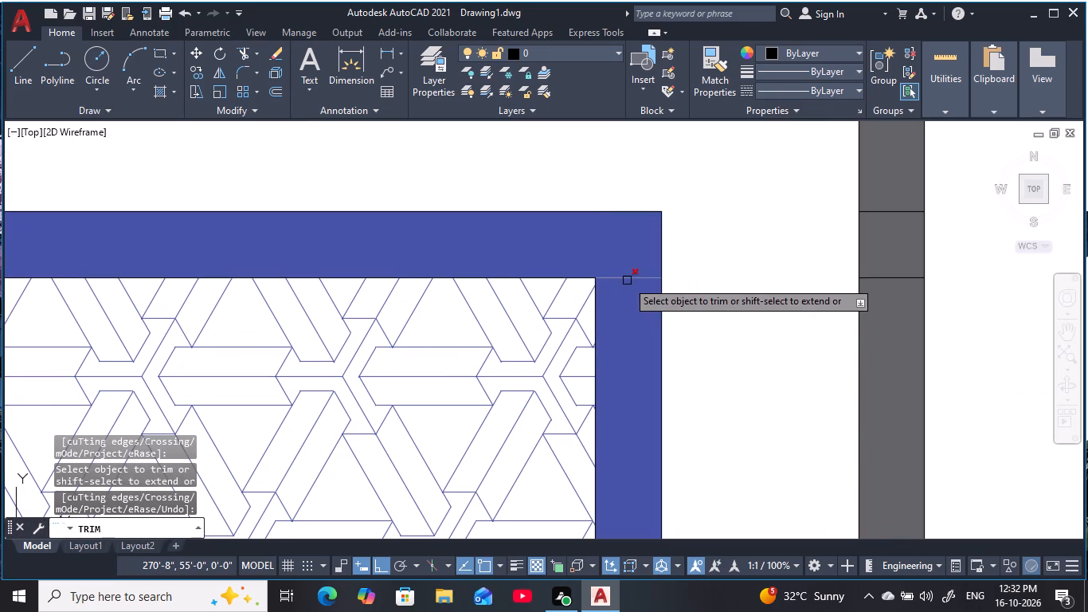
pyautogui.click(627, 280)
pyautogui.scroll(-1, 472, 292)
pyautogui.moveTo(468, 291); pyautogui.dragTo(896, 222, button='middle')
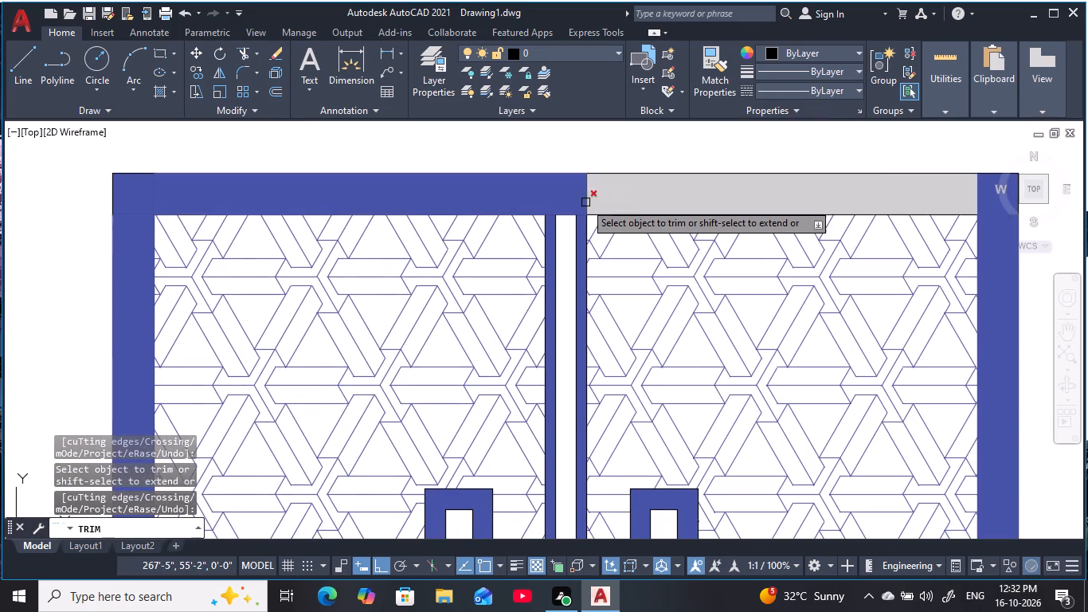
pyautogui.scroll(2, 585, 202)
pyautogui.click(590, 206)
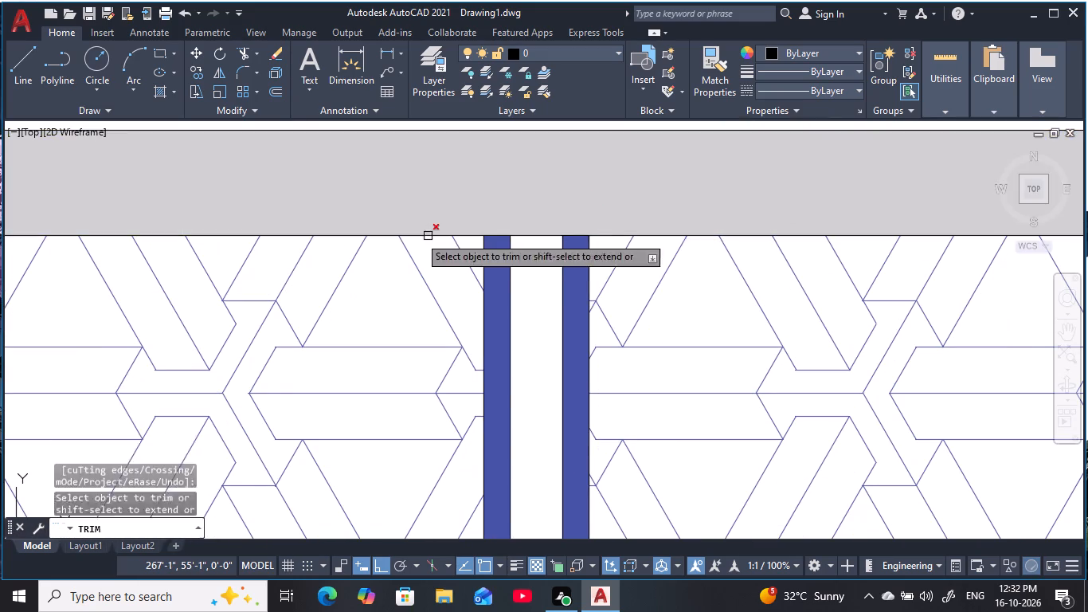
pyautogui.scroll(-2, 362, 240)
pyautogui.moveTo(362, 241); pyautogui.dragTo(836, 223, button='middle')
pyautogui.scroll(3, 490, 210)
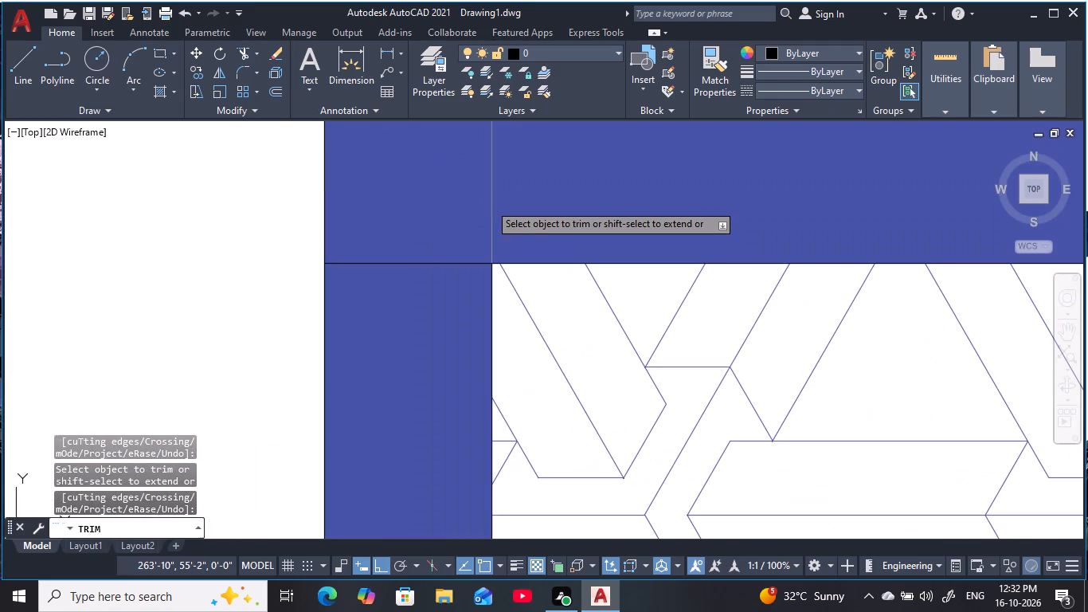
pyautogui.click(489, 203)
pyautogui.click(472, 265)
pyautogui.scroll(-4, 534, 258)
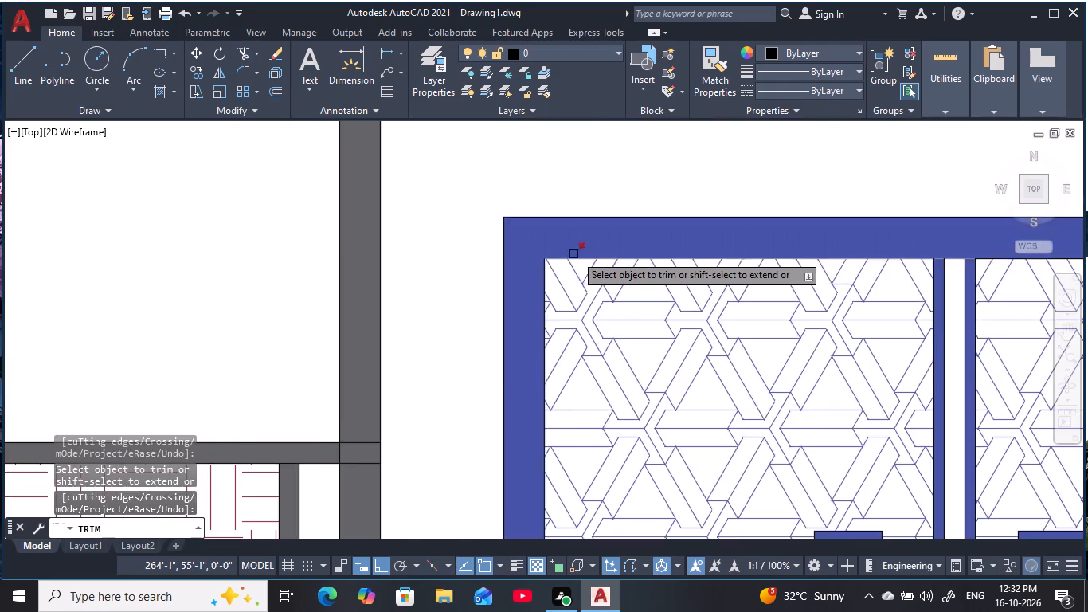
pyautogui.scroll(-3, 579, 253)
pyautogui.scroll(1, 597, 256)
pyautogui.moveTo(611, 258); pyautogui.dragTo(530, 135, button='middle')
pyautogui.press('Escape')
pyautogui.press('Escape')
pyautogui.press('Escape')
# Fill the ground-floor panels below both brick columns and the base strips on both sides of the entrance with solid hatch in colour 248,246,176.
pyautogui.scroll(-2, 731, 331)
pyautogui.moveTo(734, 329); pyautogui.dragTo(734, 328, button='middle')
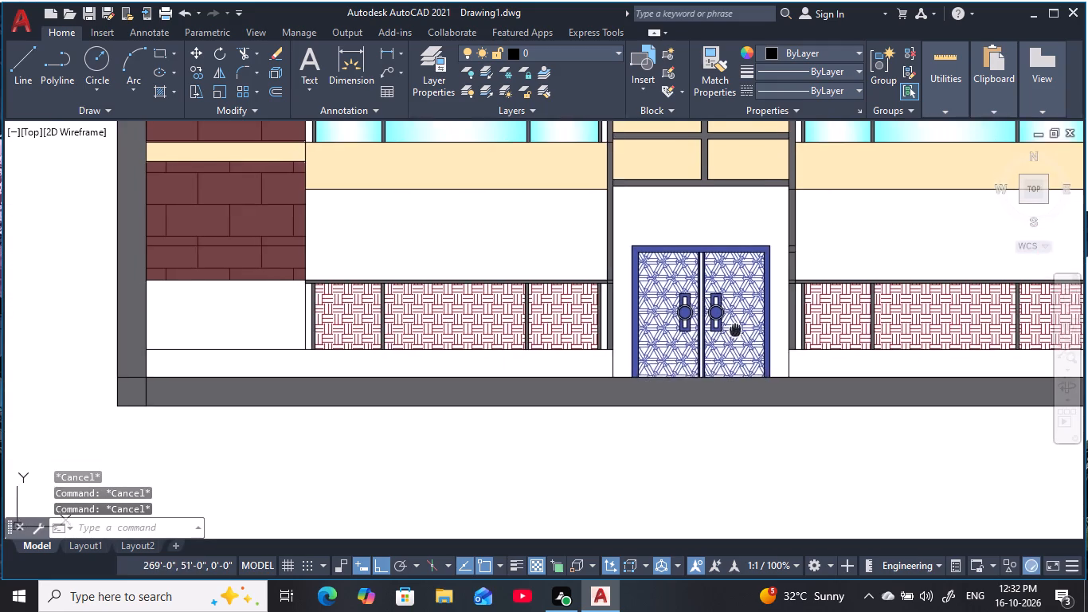
pyautogui.moveTo(734, 328); pyautogui.dragTo(682, 335, button='middle')
pyautogui.press('Escape')
pyautogui.press('Escape')
pyautogui.press('Escape')
pyautogui.press('Escape')
pyautogui.moveTo(838, 261); pyautogui.dragTo(774, 250, button='middle')
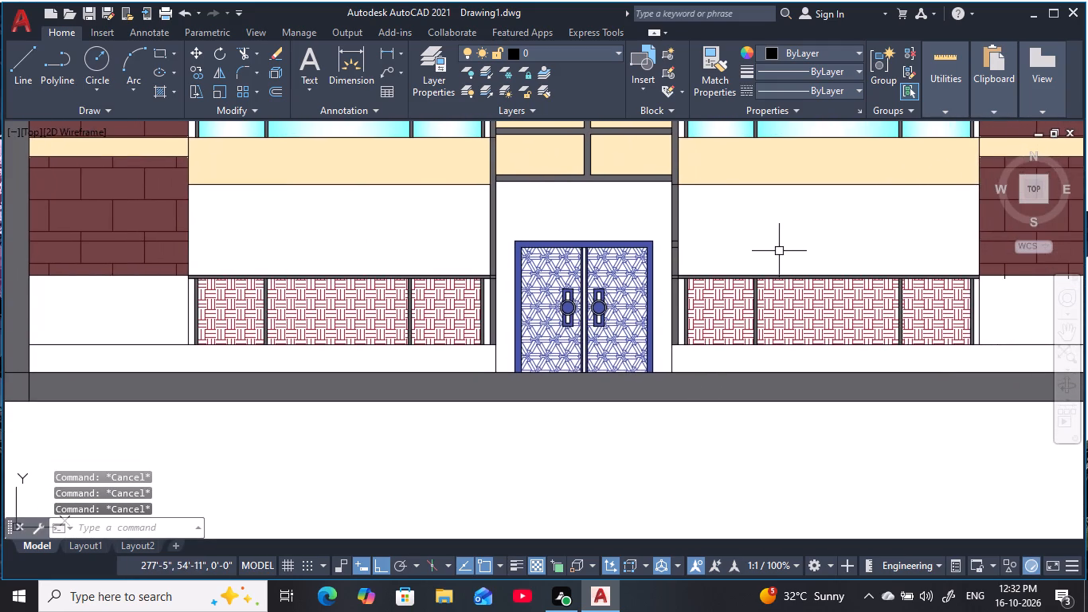
pyautogui.scroll(-1, 789, 252)
pyautogui.moveTo(789, 252); pyautogui.dragTo(705, 287, button='middle')
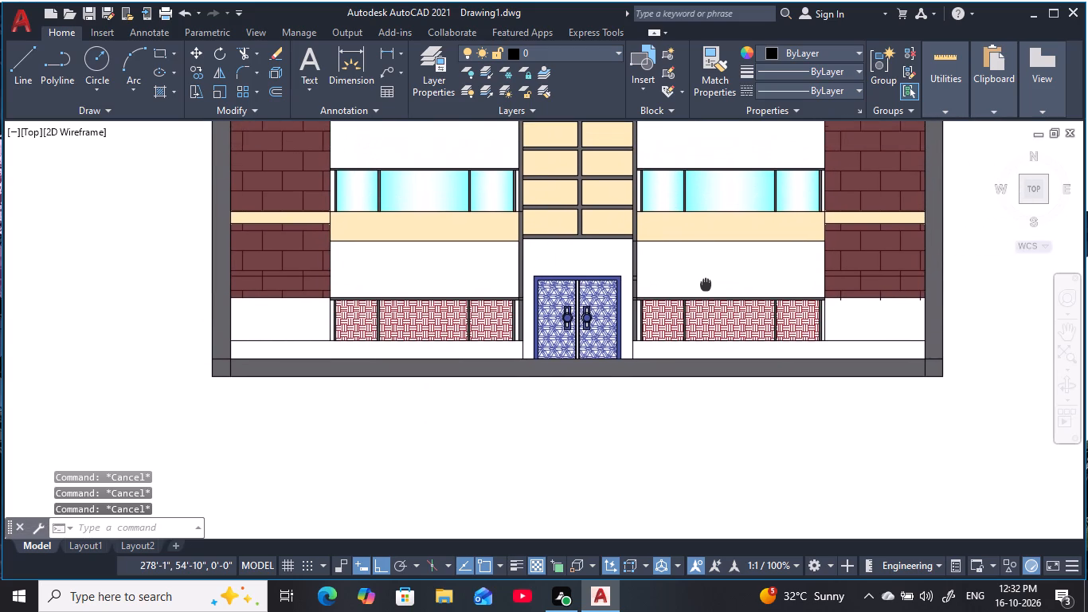
pyautogui.moveTo(705, 287); pyautogui.dragTo(705, 299, button='middle')
pyautogui.scroll(-2, 721, 293)
pyautogui.moveTo(721, 292); pyautogui.dragTo(734, 358, button='middle')
pyautogui.press('Escape')
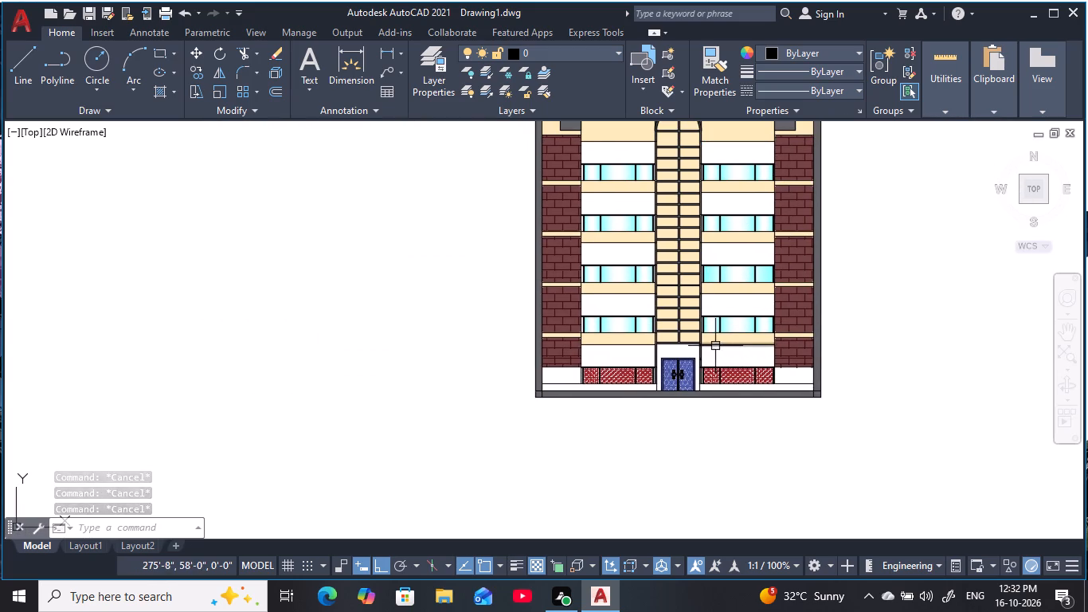
pyautogui.press('Escape')
pyautogui.press('Escape')
pyautogui.press('Escape')
pyautogui.press('h')
pyautogui.press('space')
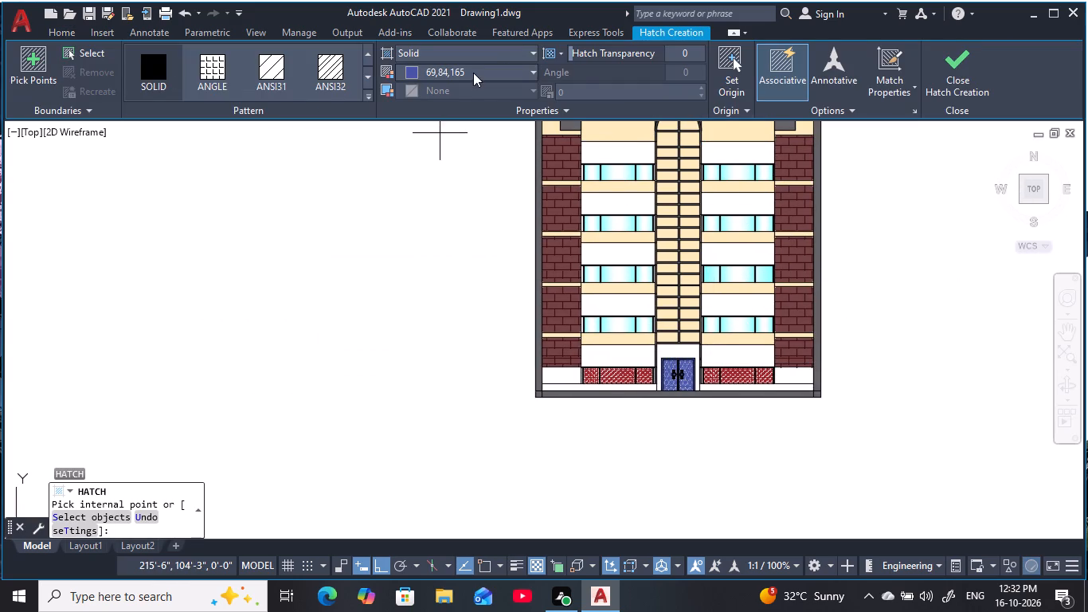
pyautogui.click(473, 73)
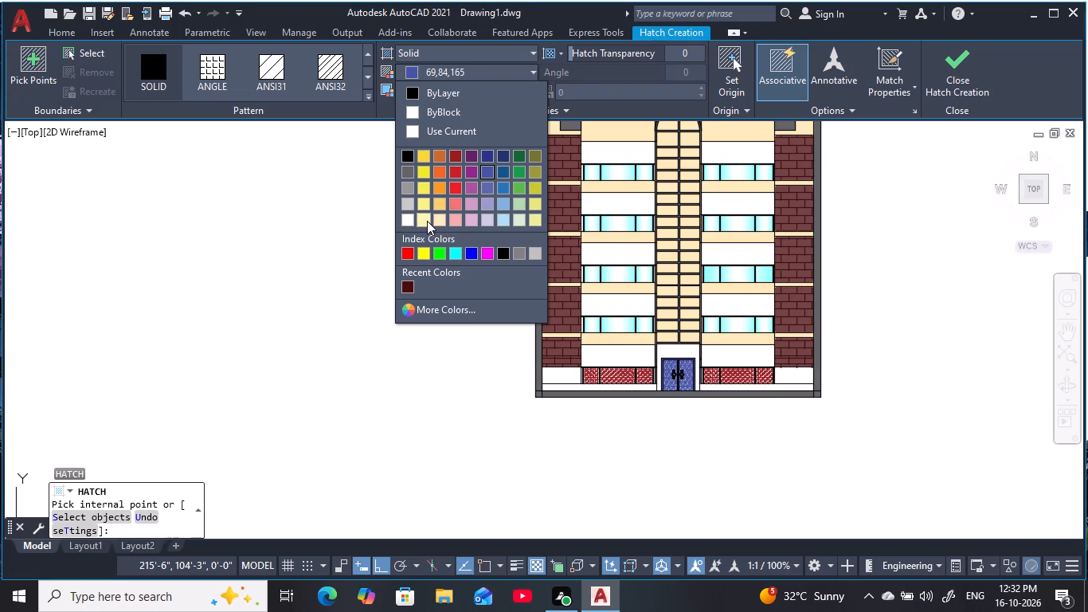
pyautogui.click(425, 221)
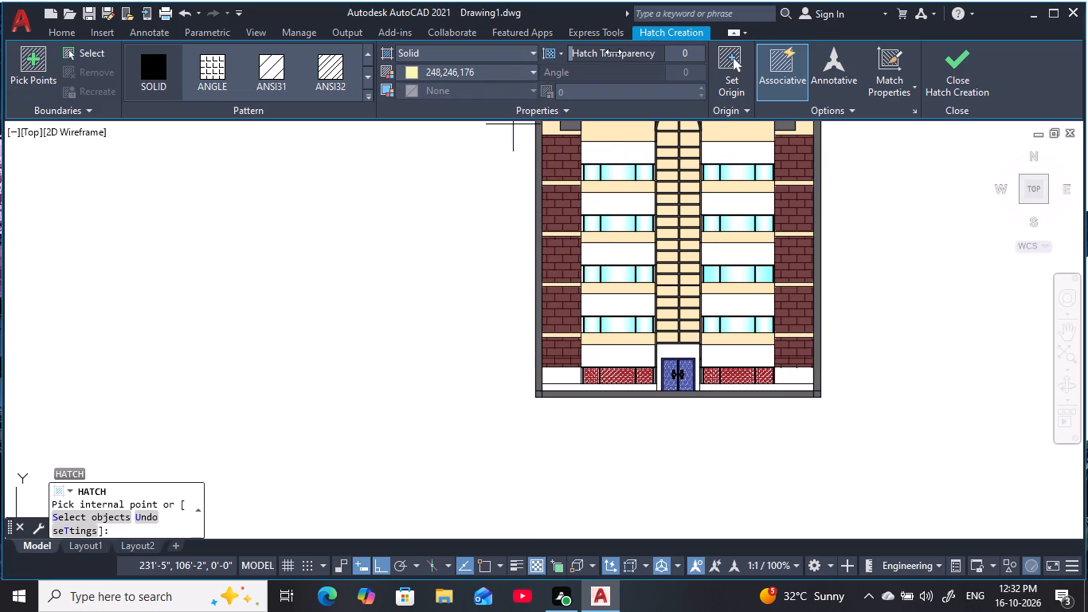
pyautogui.moveTo(642, 458); pyautogui.dragTo(635, 394, button='middle')
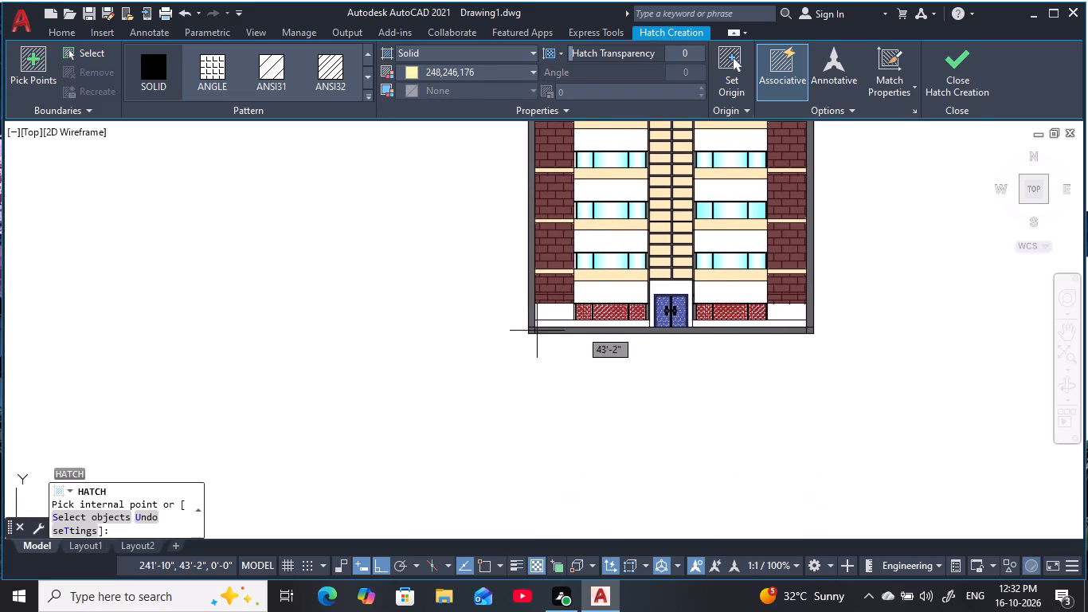
pyautogui.scroll(2, 531, 317)
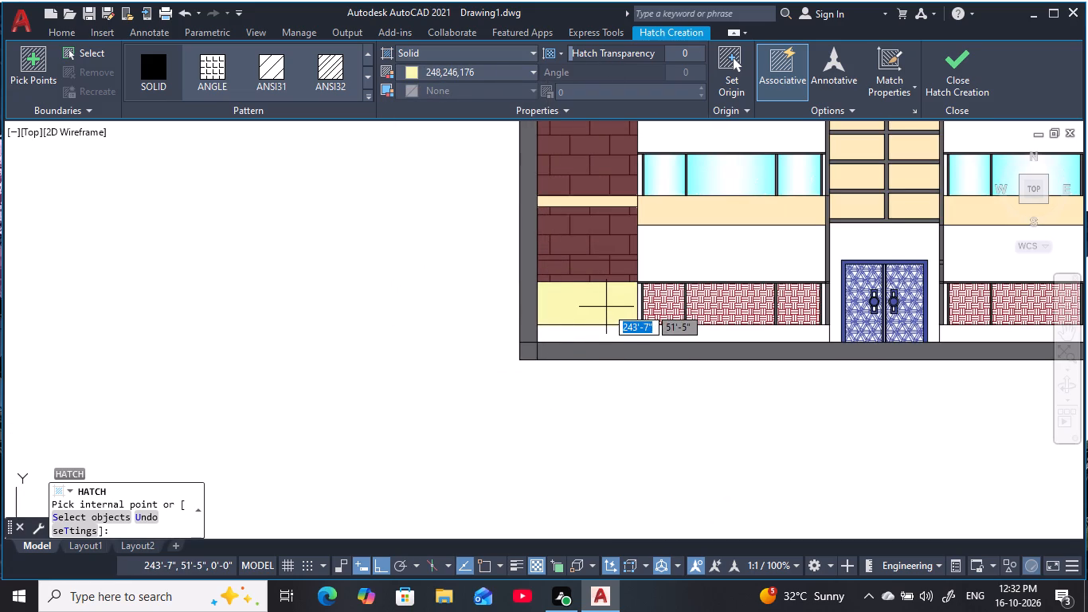
pyautogui.click(606, 307)
pyautogui.click(598, 335)
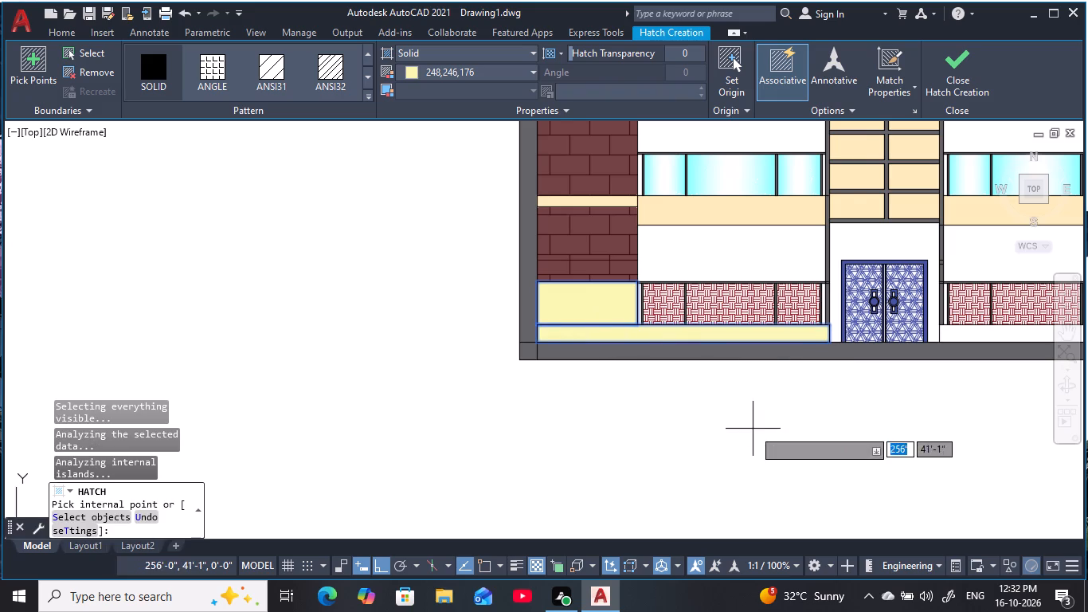
pyautogui.moveTo(754, 430); pyautogui.dragTo(337, 431, button='middle')
pyautogui.click(744, 311)
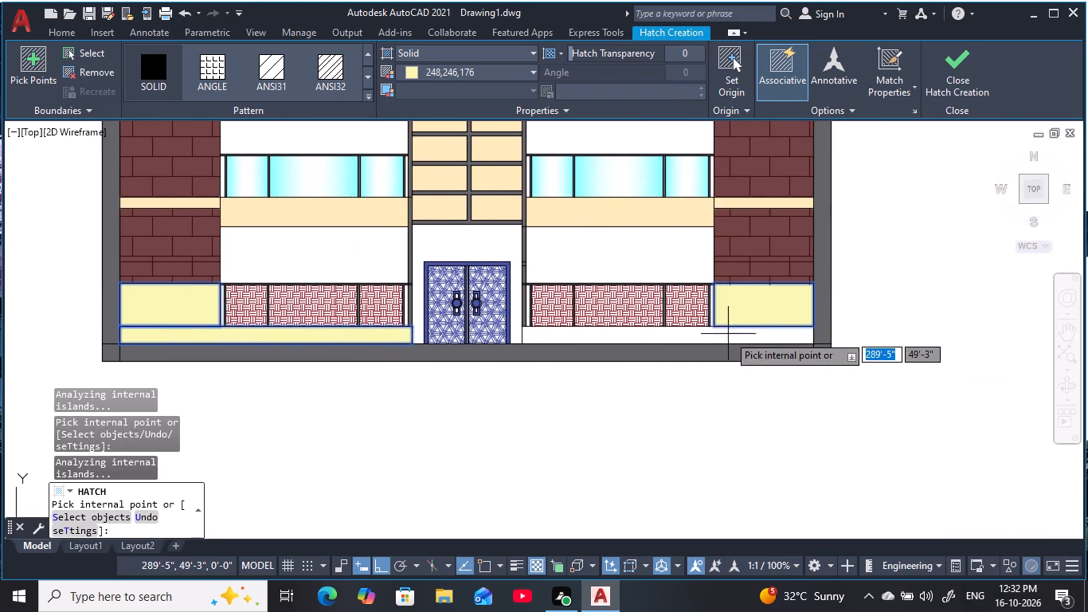
pyautogui.click(728, 335)
pyautogui.press('Escape')
pyautogui.press('Escape')
pyautogui.press('Escape')
pyautogui.press('Escape')
pyautogui.press('Escape')
pyautogui.press('Escape')
pyautogui.press('Escape')
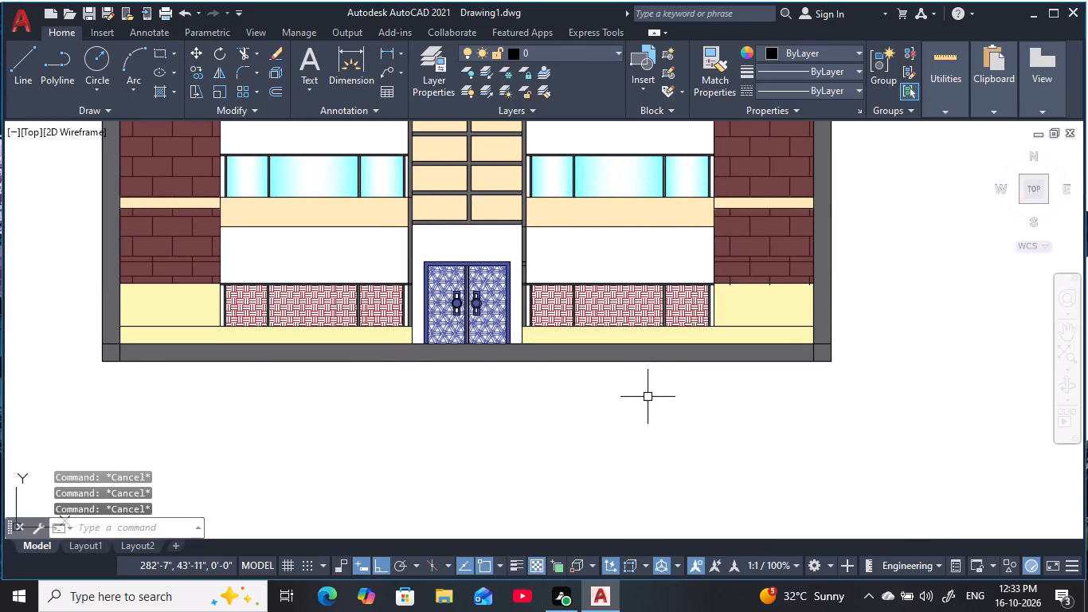
# Trim the lines separating the pale yellow panels from the base strips at both ends of the ground floor.
pyautogui.write('TR')
pyautogui.press('space')
pyautogui.click(743, 326)
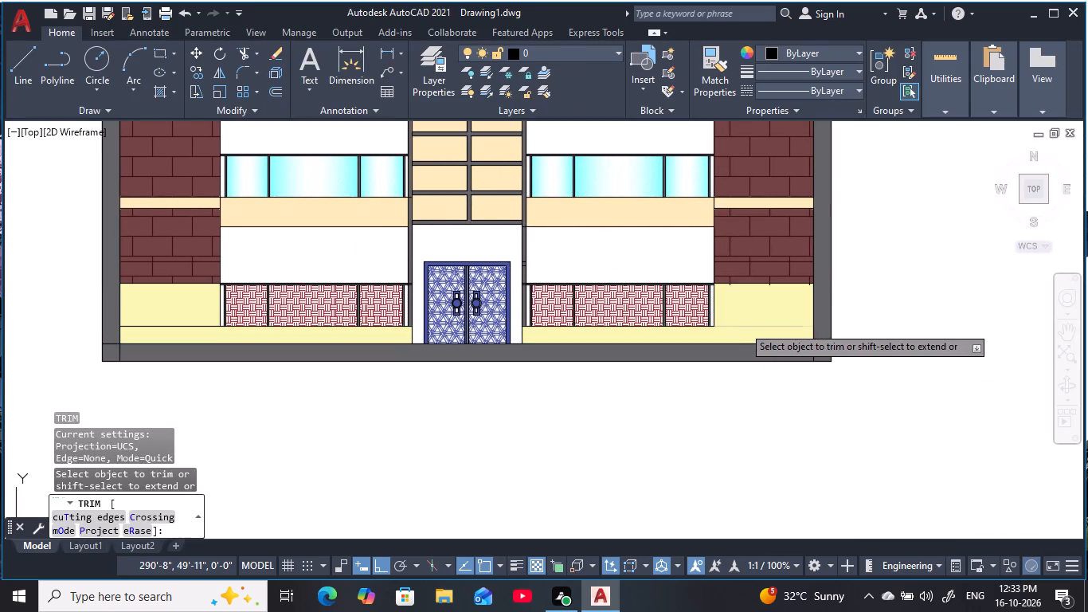
pyautogui.moveTo(470, 456); pyautogui.dragTo(743, 454, button='middle')
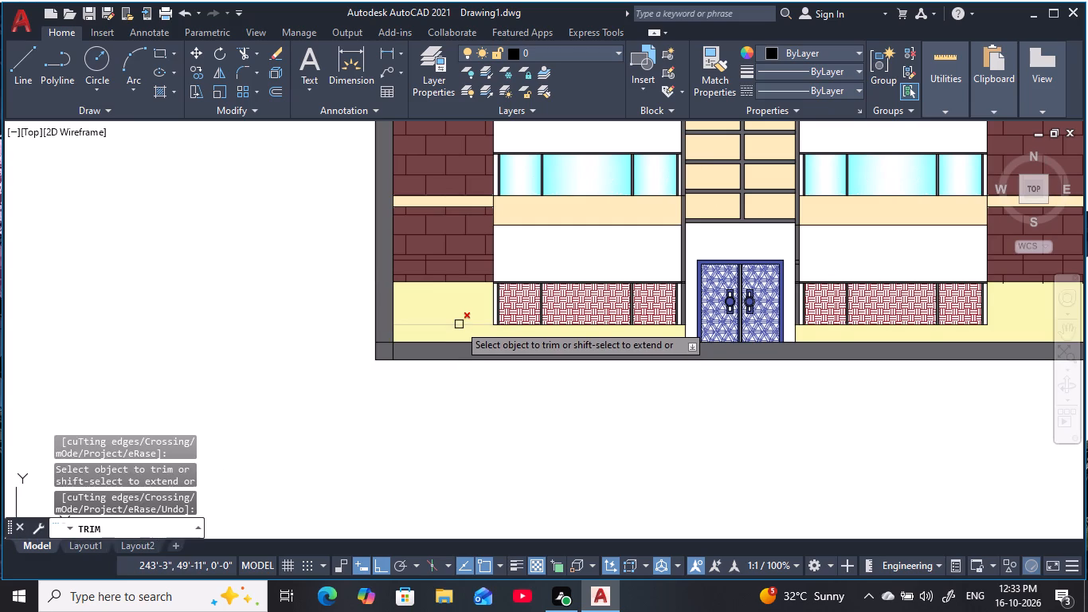
pyautogui.click(459, 324)
pyautogui.scroll(-2, 558, 412)
pyautogui.moveTo(557, 413); pyautogui.dragTo(478, 426, button='middle')
pyautogui.press('Escape')
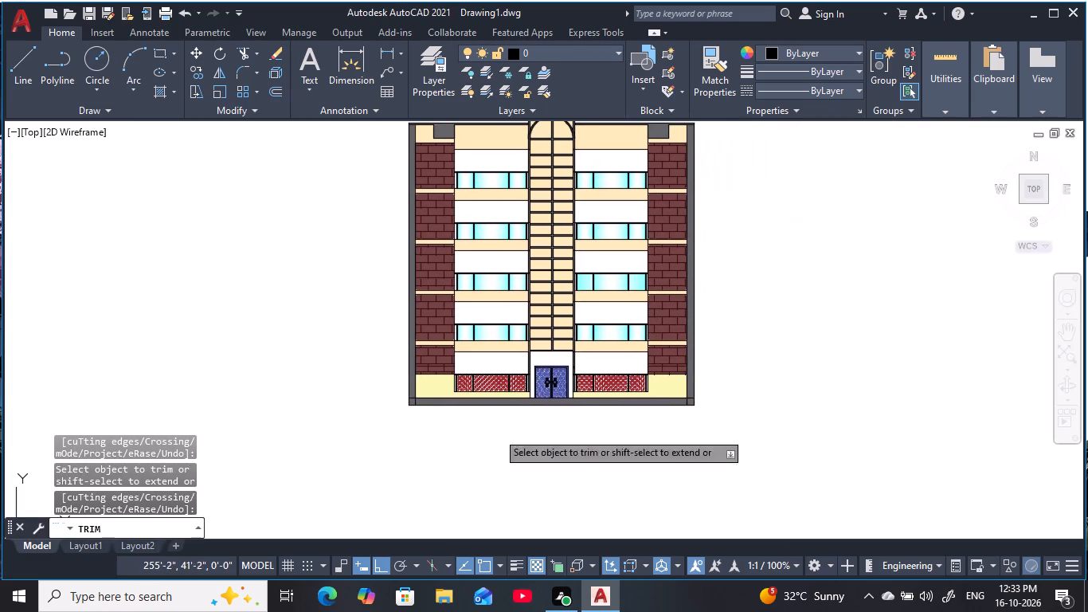
pyautogui.press('Escape')
pyautogui.press('Escape')
pyautogui.press('Escape')
# Examine the whole front elevation from roof to ground floor, including the unfilled wall bands around the windows.
pyautogui.moveTo(565, 352); pyautogui.dragTo(569, 394, button='middle')
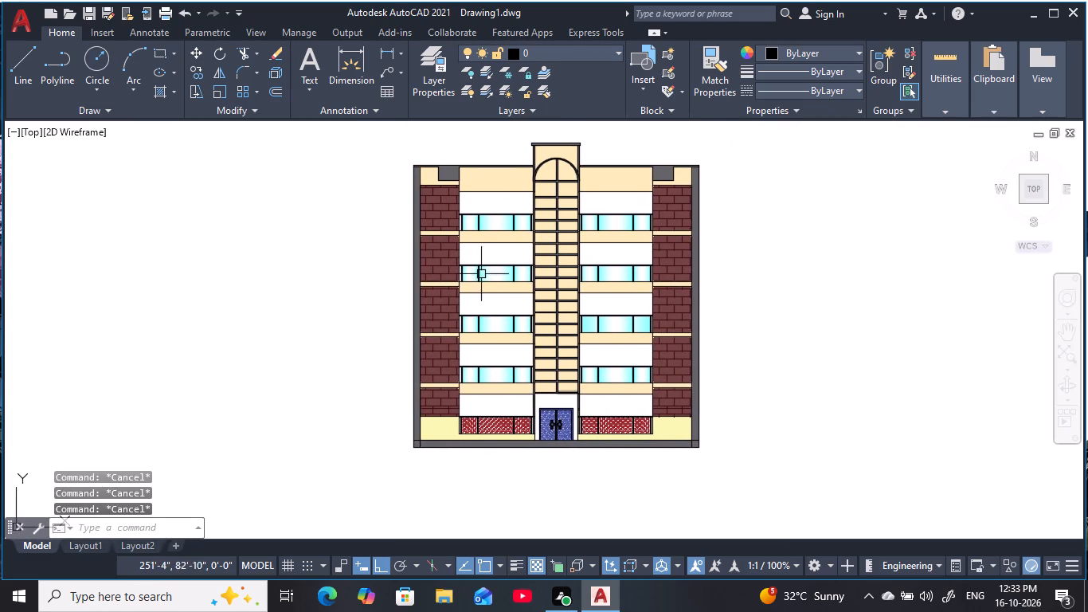
pyautogui.press('Escape')
pyautogui.moveTo(484, 264); pyautogui.dragTo(539, 313, button='middle')
pyautogui.press('Escape')
pyautogui.scroll(1, 574, 288)
pyautogui.press('Escape')
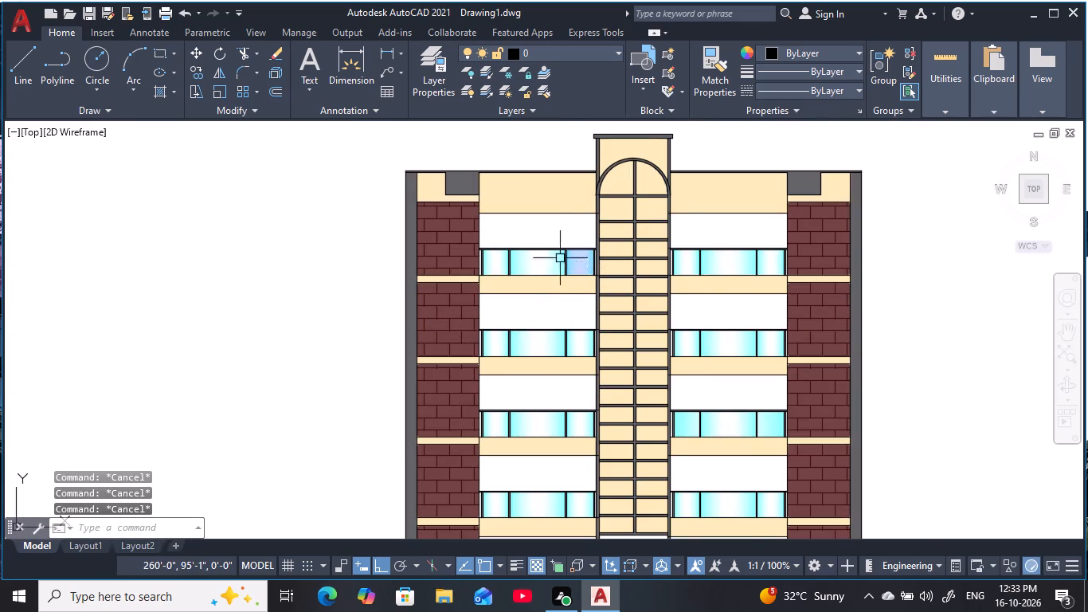
pyautogui.scroll(1, 544, 241)
pyautogui.moveTo(537, 249); pyautogui.dragTo(508, 356, button='middle')
pyautogui.press('Escape')
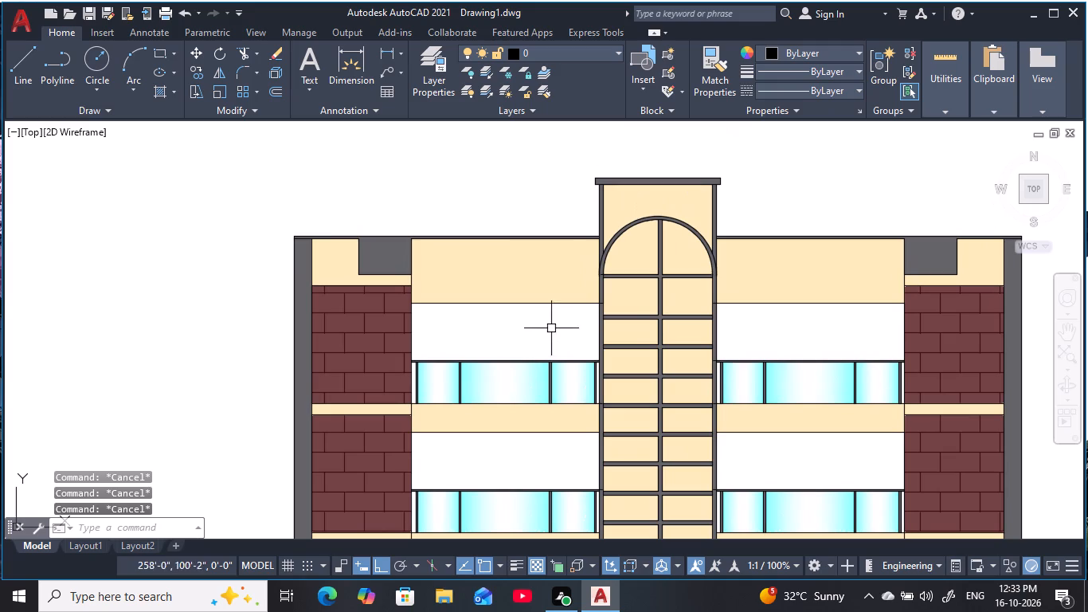
pyautogui.press('Escape')
pyautogui.press('Escape')
pyautogui.press('Escape')
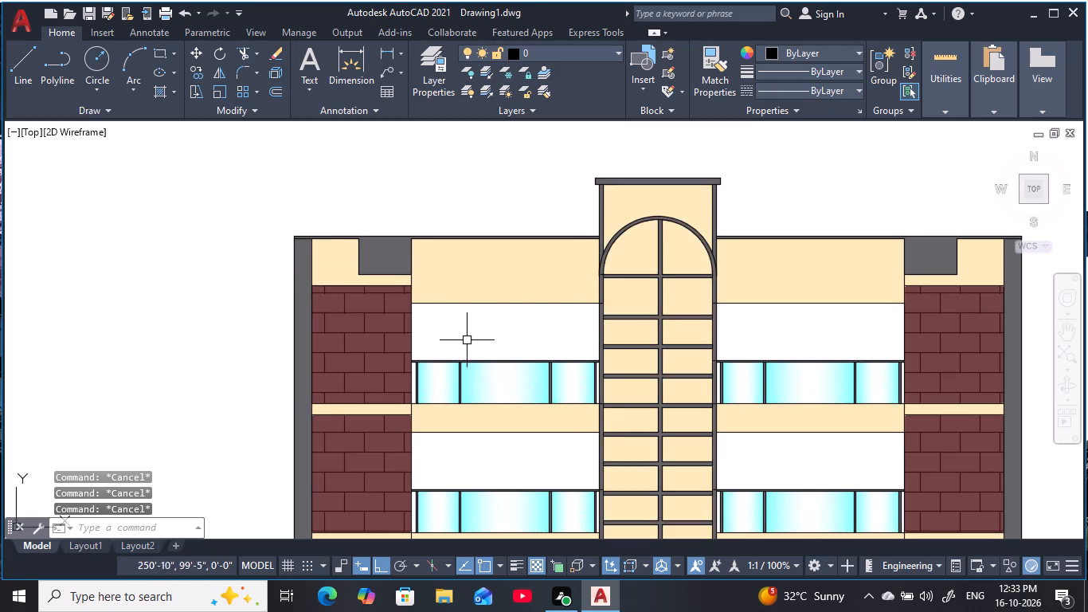
pyautogui.scroll(-2, 477, 355)
pyautogui.moveTo(487, 346); pyautogui.dragTo(542, 225, button='middle')
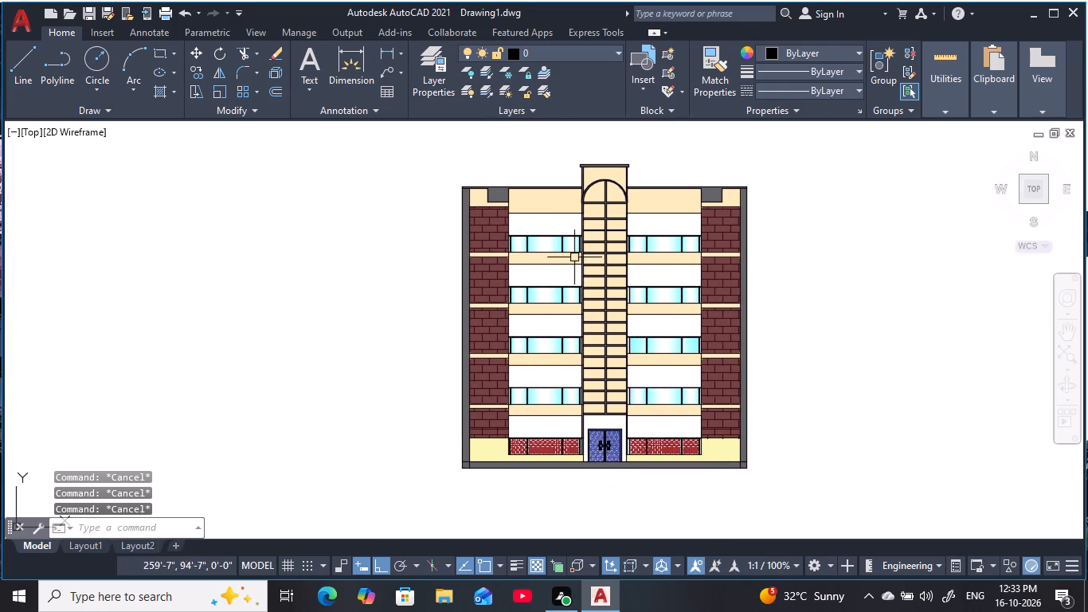
pyautogui.scroll(1, 660, 414)
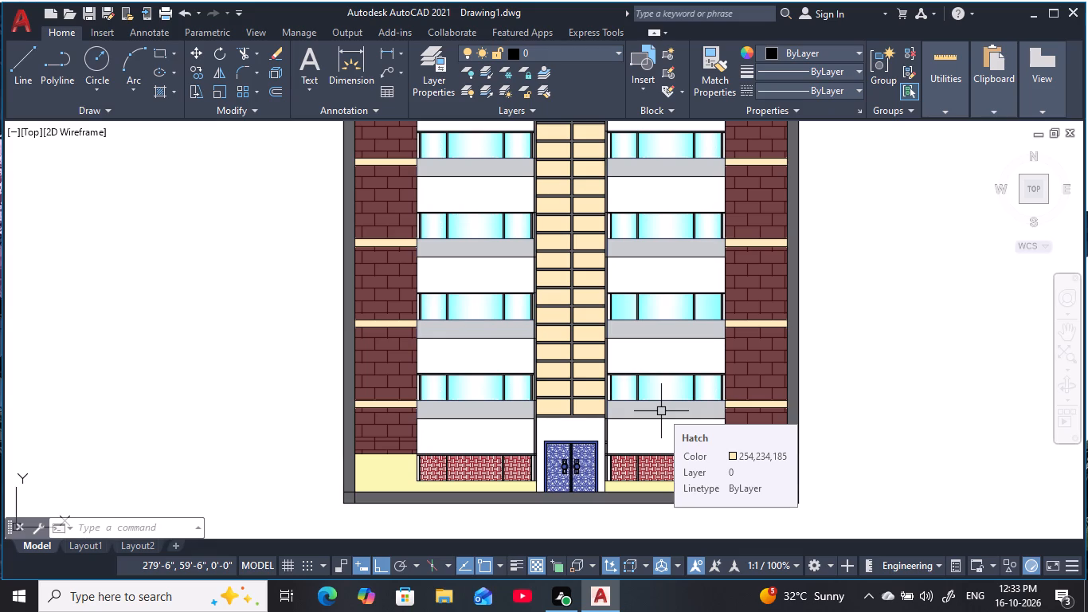
pyautogui.press('Escape')
pyautogui.press('Escape')
pyautogui.press('Escape')
pyautogui.press('Escape')
pyautogui.press('Escape')
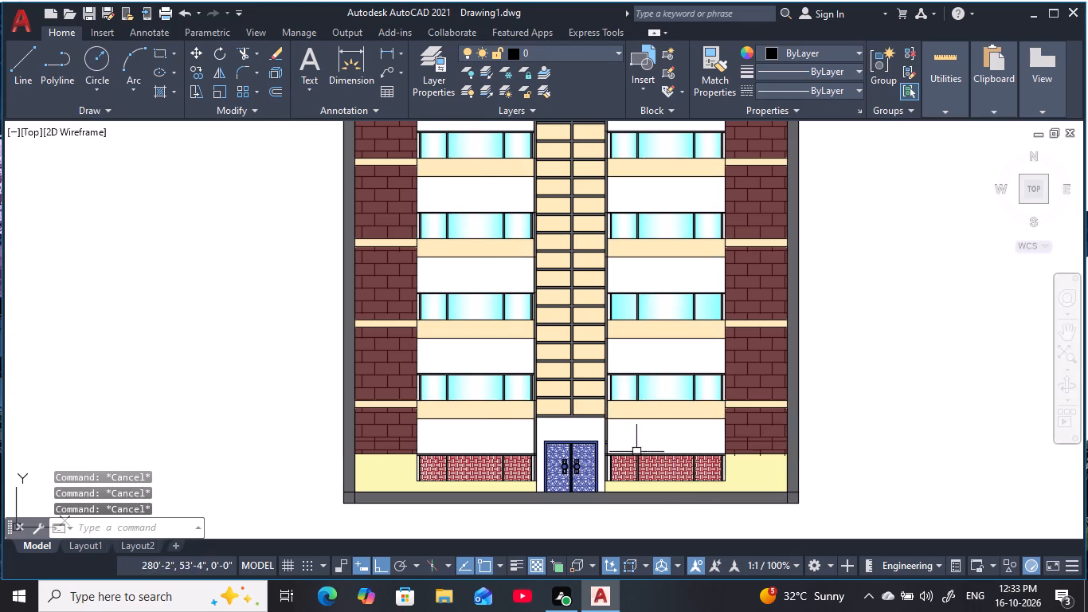
# Examine the full front elevation and the unfilled ground-floor wall bands around the entrance door.
pyautogui.scroll(1, 624, 436)
pyautogui.moveTo(624, 436); pyautogui.dragTo(708, 382, button='middle')
pyautogui.press('Escape')
pyautogui.press('Escape')
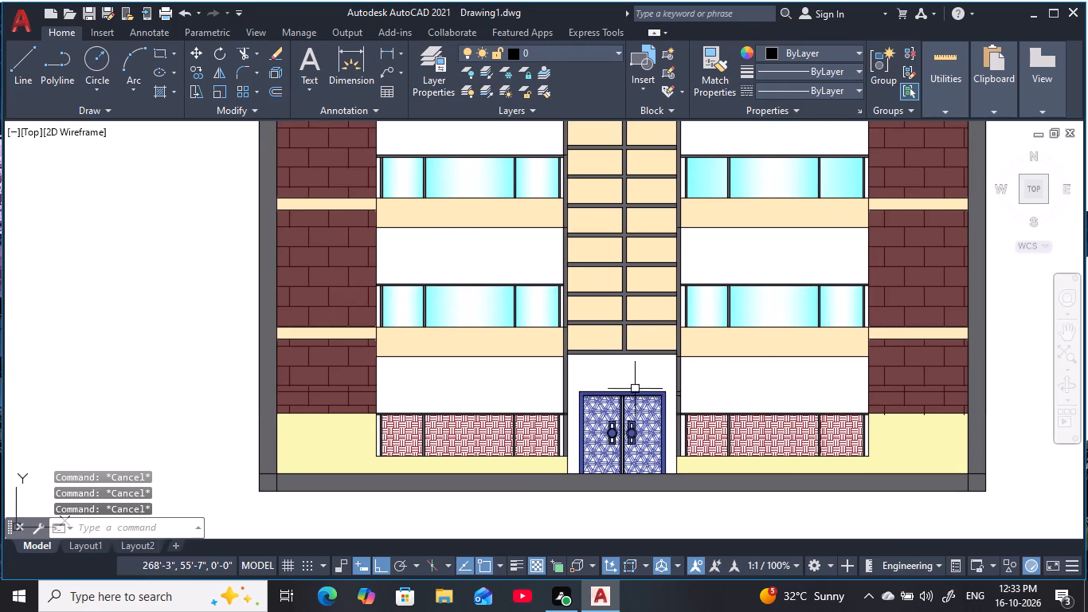
pyautogui.moveTo(769, 387); pyautogui.dragTo(898, 323, button='middle')
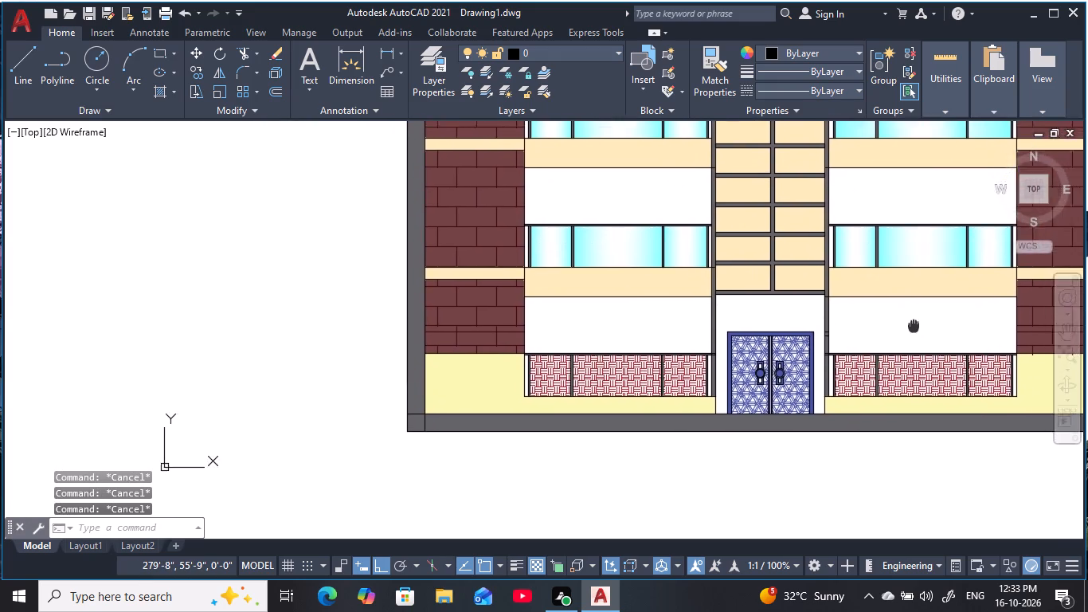
pyautogui.moveTo(898, 323); pyautogui.dragTo(796, 410, button='middle')
pyautogui.scroll(-1, 815, 428)
pyautogui.moveTo(823, 423); pyautogui.dragTo(803, 491, button='middle')
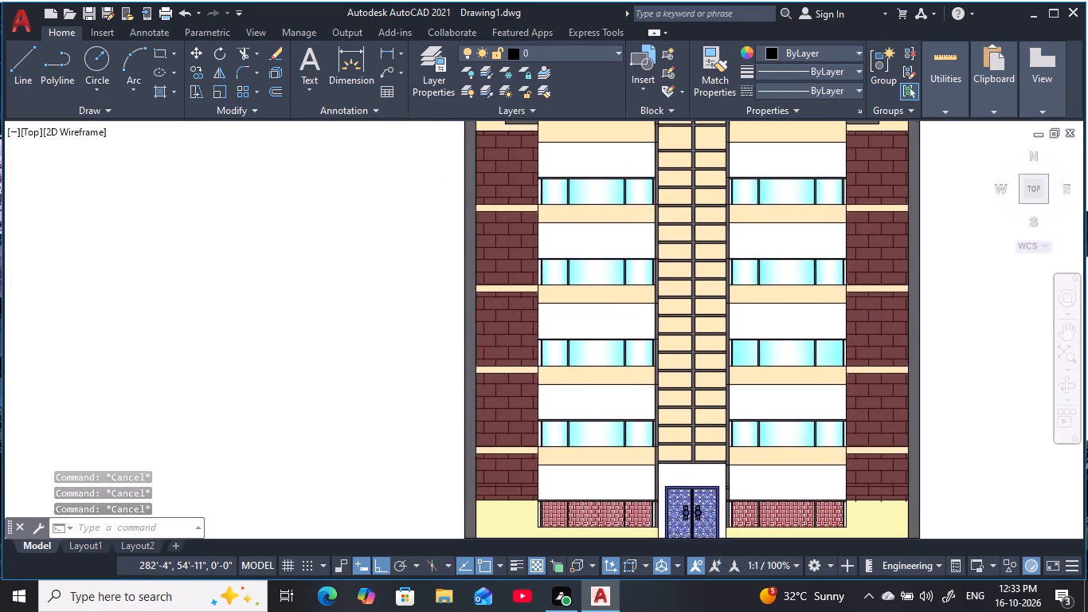
pyautogui.scroll(-1, 808, 481)
pyautogui.moveTo(808, 474); pyautogui.dragTo(812, 435, button='middle')
pyautogui.press('Escape')
pyautogui.press('Escape')
pyautogui.press('Escape')
pyautogui.press('Escape')
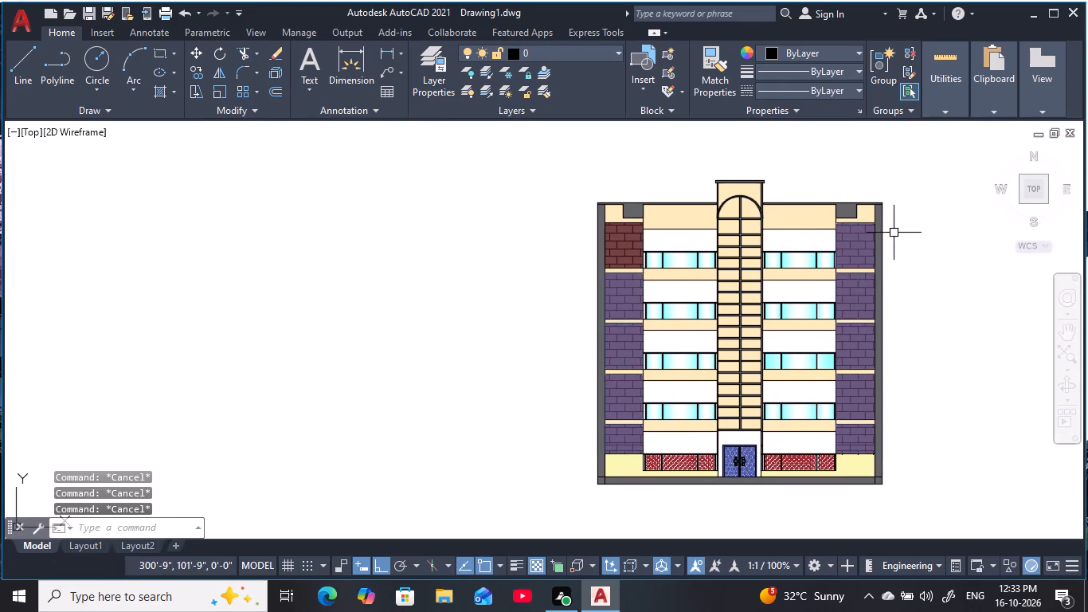
pyautogui.press('Escape')
pyautogui.press('Escape')
pyautogui.moveTo(967, 362); pyautogui.dragTo(996, 364, button='middle')
pyautogui.press('Escape')
pyautogui.press('Escape')
pyautogui.press('Escape')
pyautogui.press('Escape')
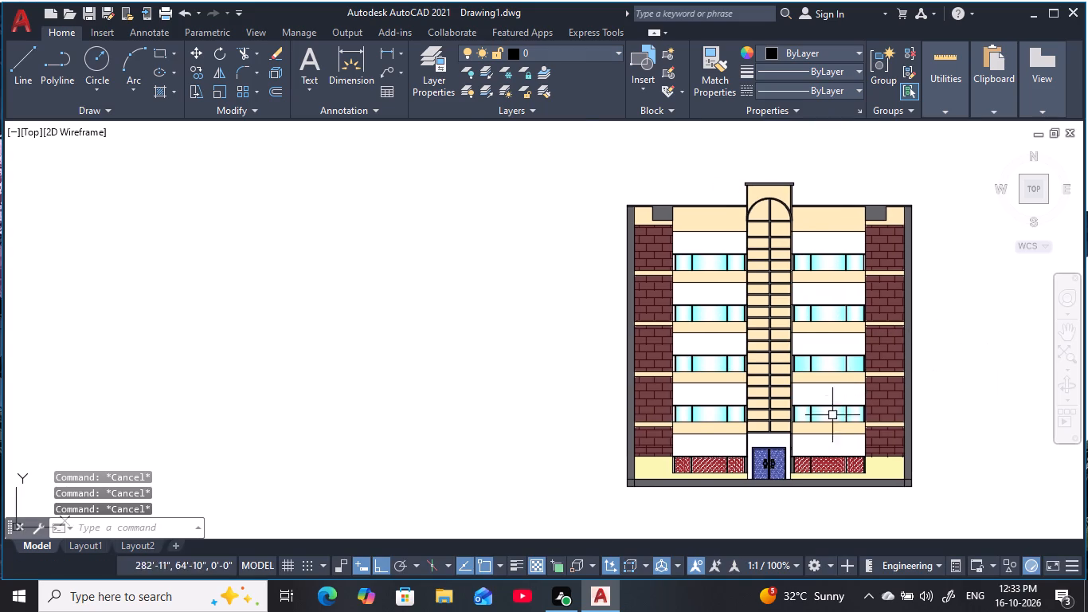
pyautogui.scroll(3, 817, 446)
pyautogui.moveTo(810, 441); pyautogui.dragTo(783, 330, button='middle')
pyautogui.press('Escape')
pyautogui.press('Escape')
pyautogui.press('Escape')
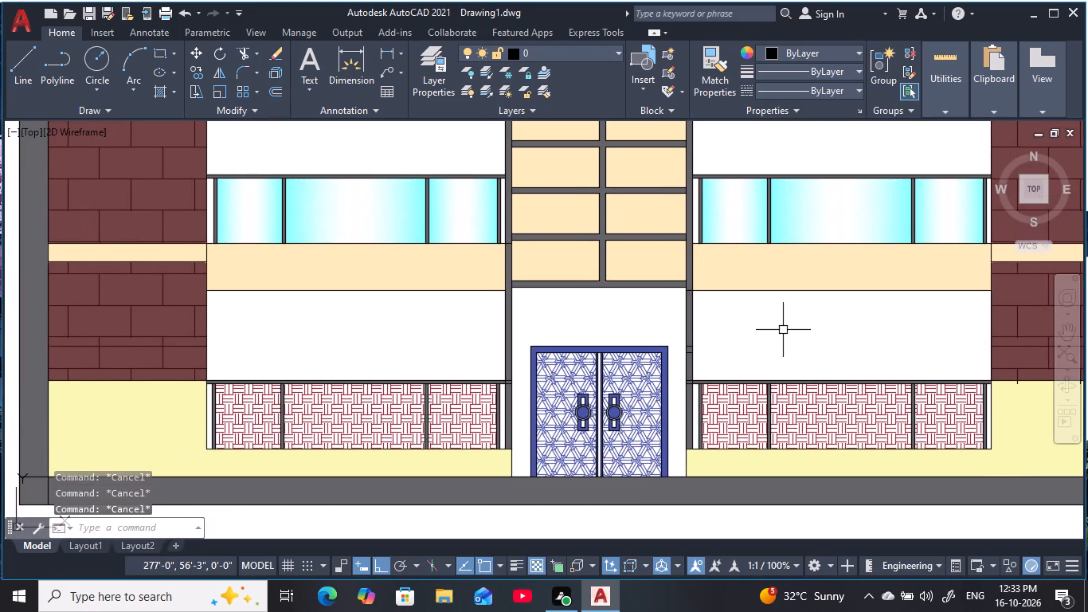
pyautogui.press('Escape')
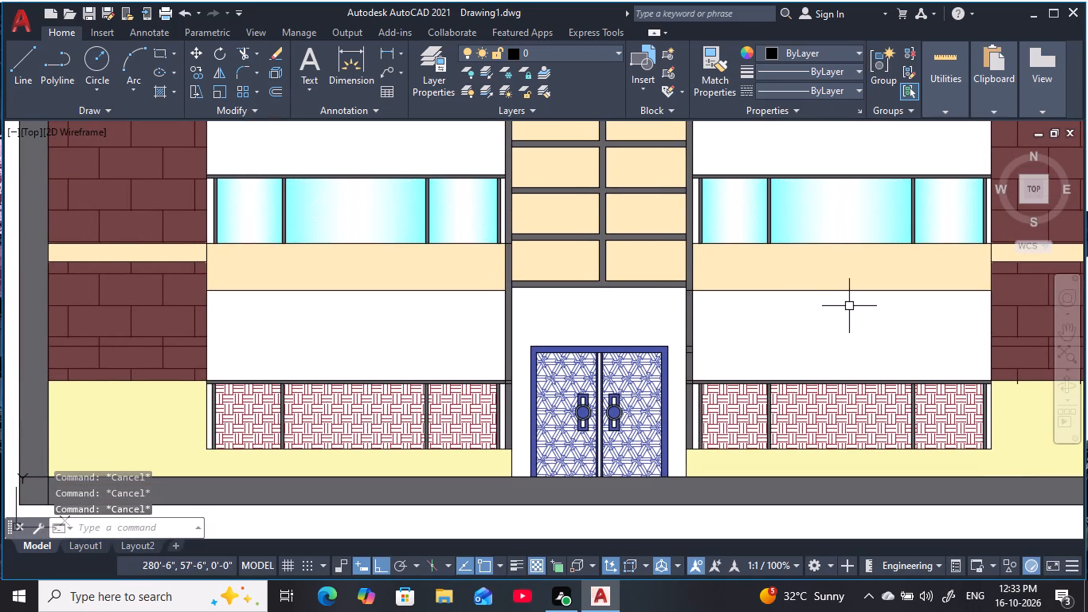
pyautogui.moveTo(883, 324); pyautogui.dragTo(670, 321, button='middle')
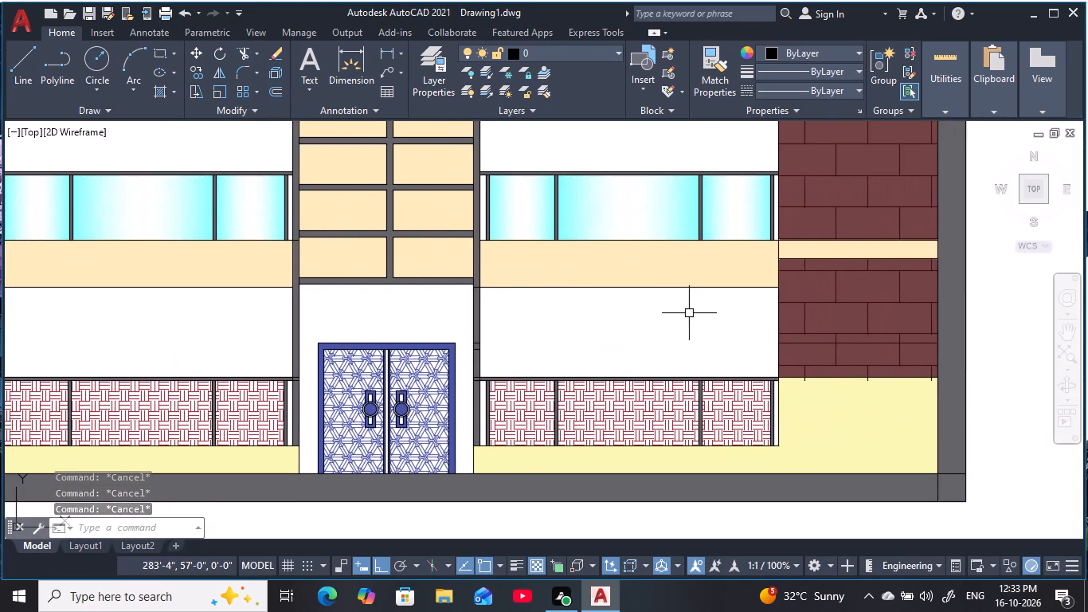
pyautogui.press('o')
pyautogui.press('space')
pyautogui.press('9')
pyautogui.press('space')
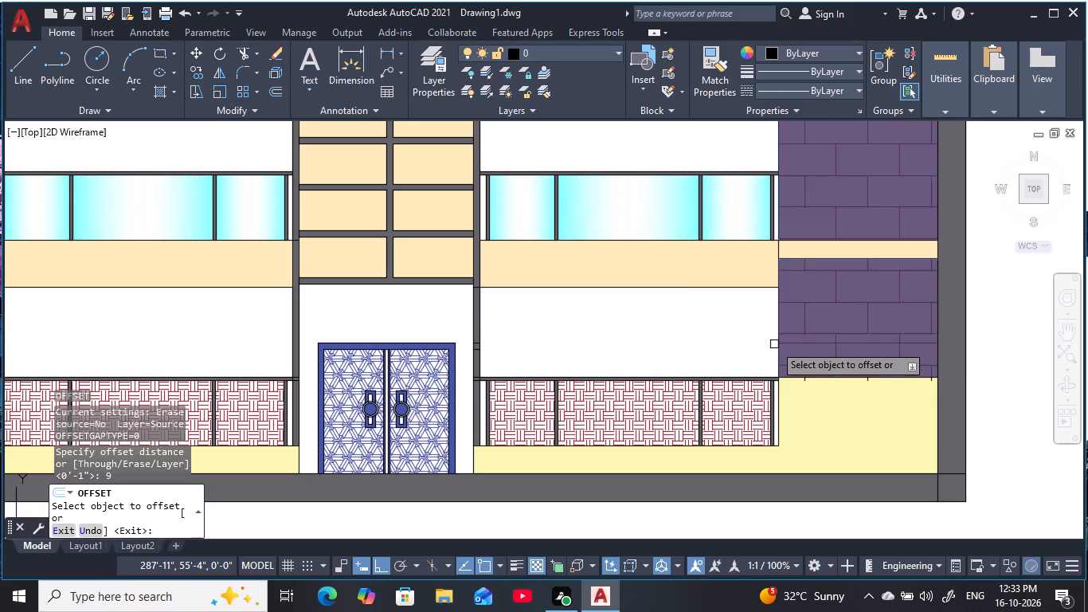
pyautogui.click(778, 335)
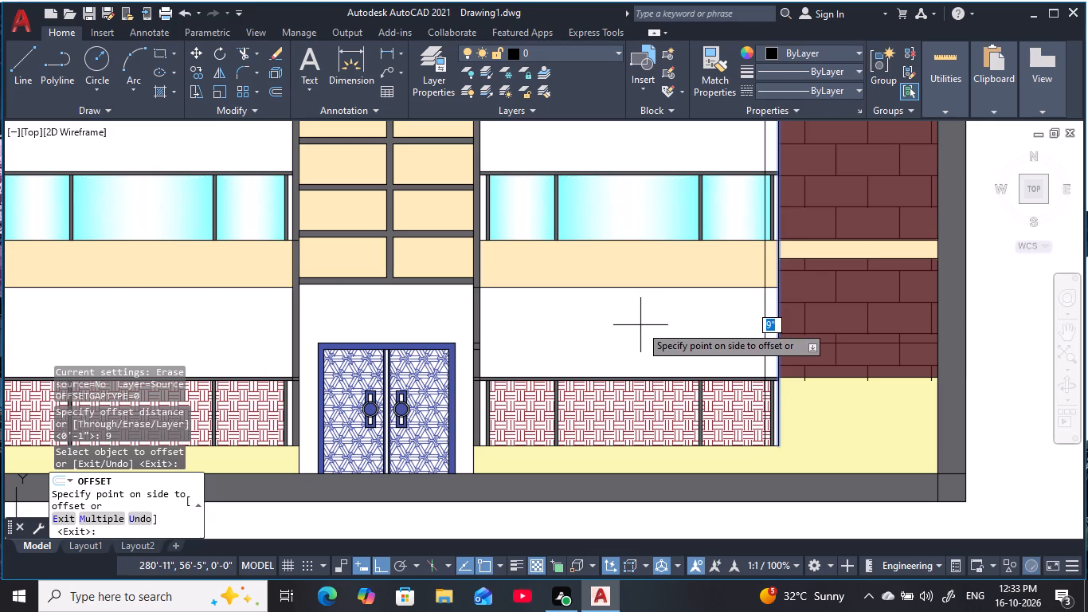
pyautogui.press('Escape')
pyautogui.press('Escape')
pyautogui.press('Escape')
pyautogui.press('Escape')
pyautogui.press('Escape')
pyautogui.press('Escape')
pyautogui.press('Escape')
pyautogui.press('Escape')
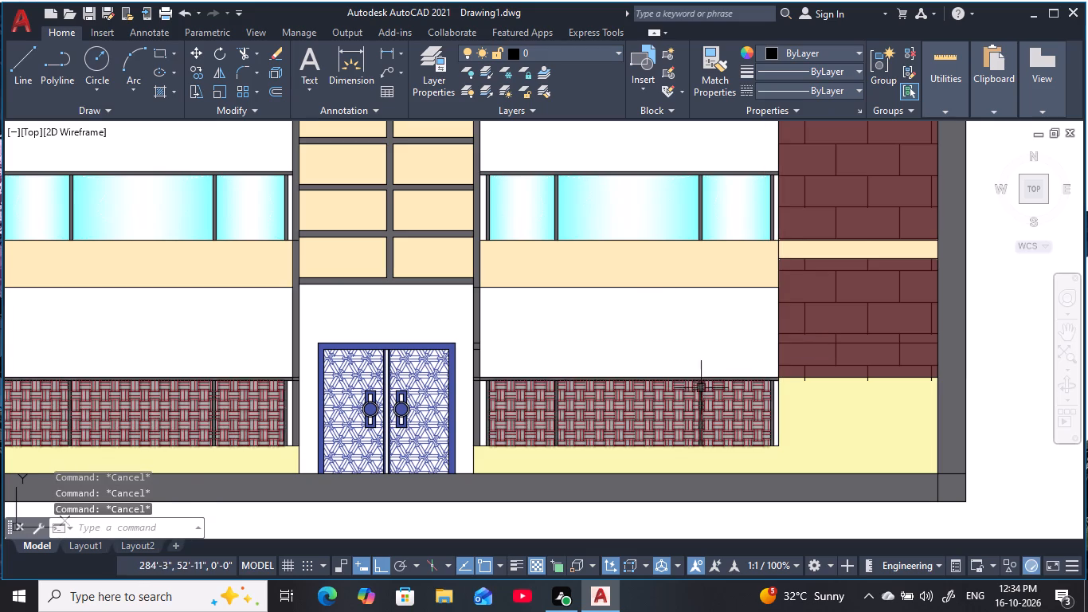
# Offset the inner edge of the brick column right of the entrance 3' toward the door.
pyautogui.write('O')
pyautogui.press('space')
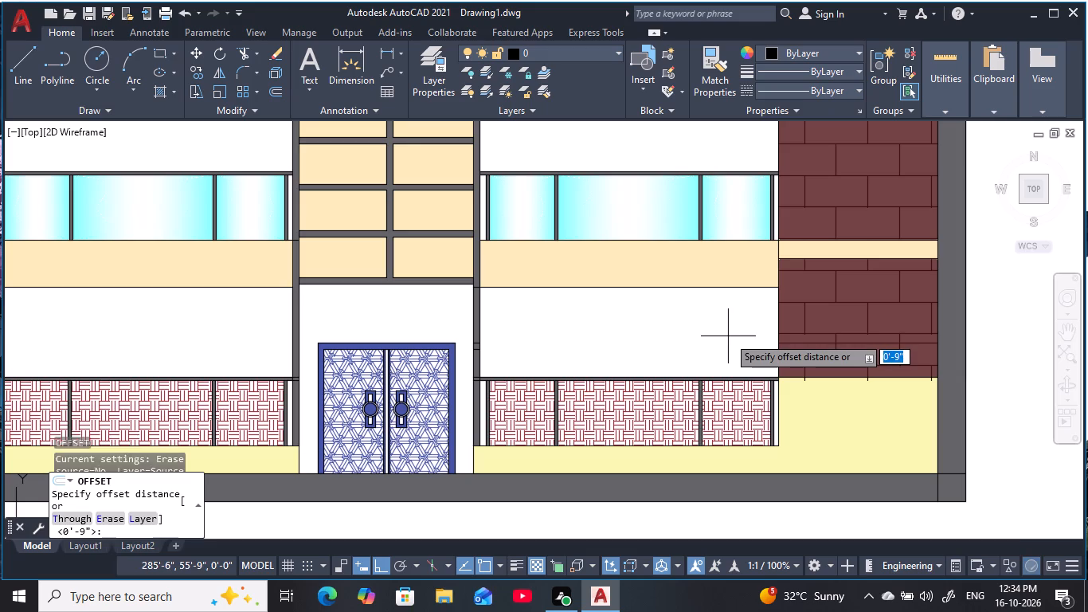
pyautogui.write("3'")
pyautogui.press('space')
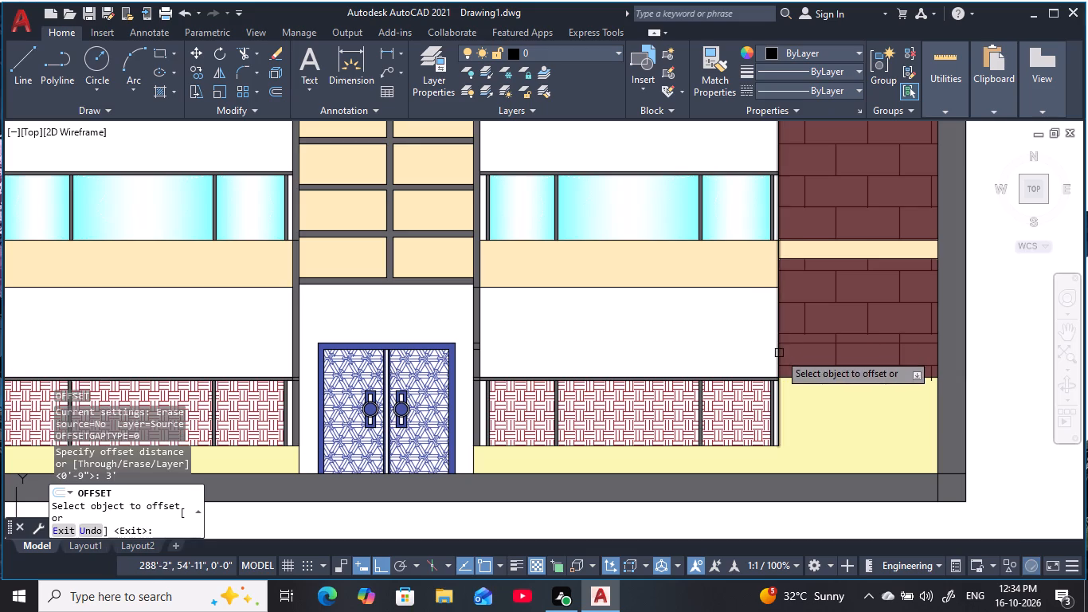
pyautogui.click(779, 353)
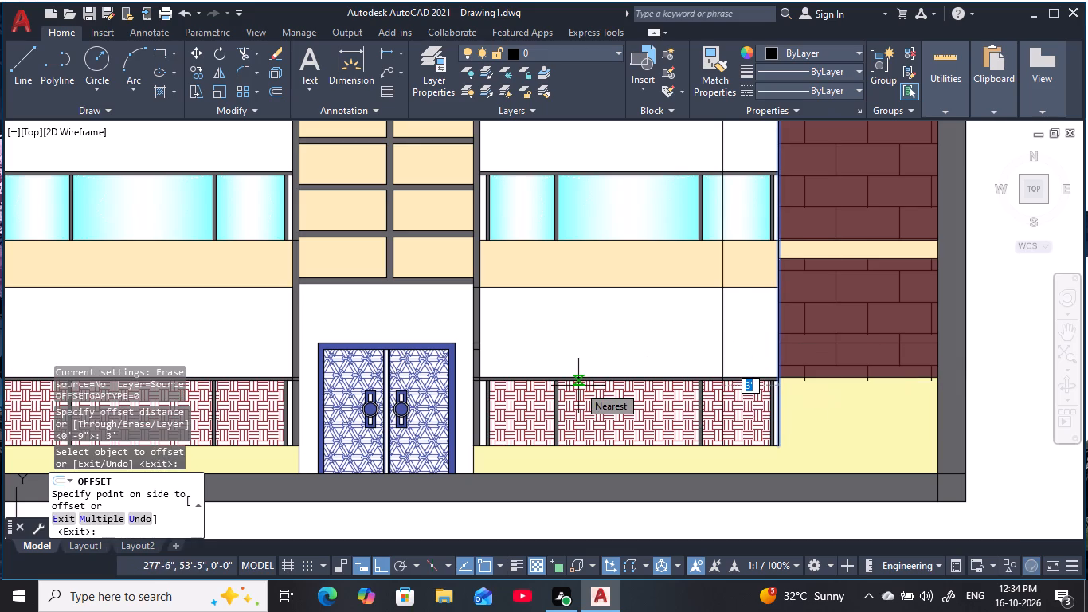
pyautogui.click(578, 386)
pyautogui.press('Escape')
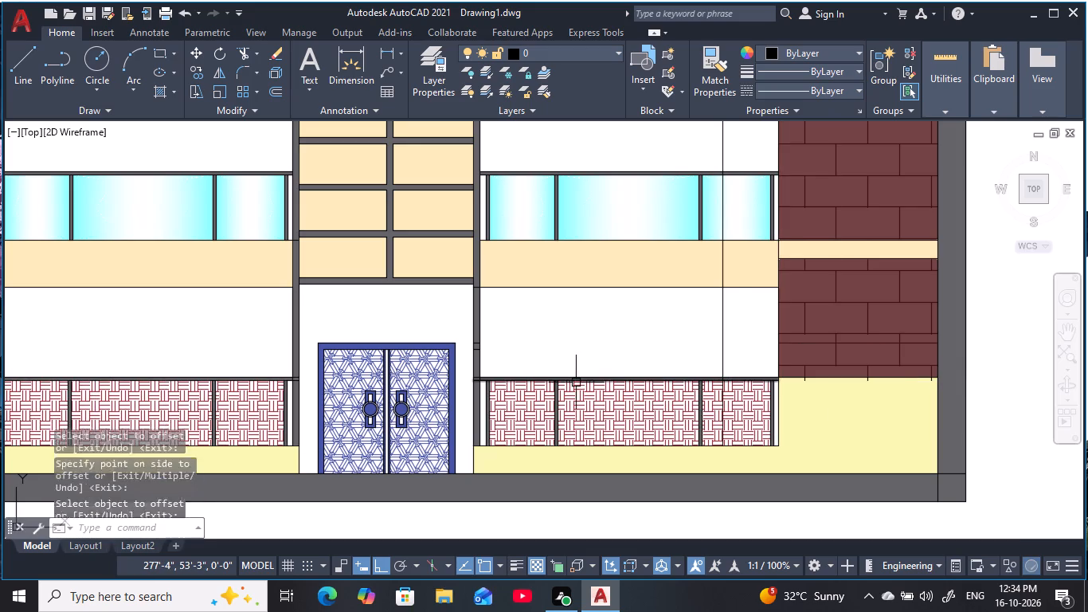
pyautogui.press('Escape')
pyautogui.press('Escape')
pyautogui.press('Escape')
pyautogui.press('Escape')
# Offset the new vertical line another 5' toward the entrance door.
pyautogui.write('O')
pyautogui.press('space')
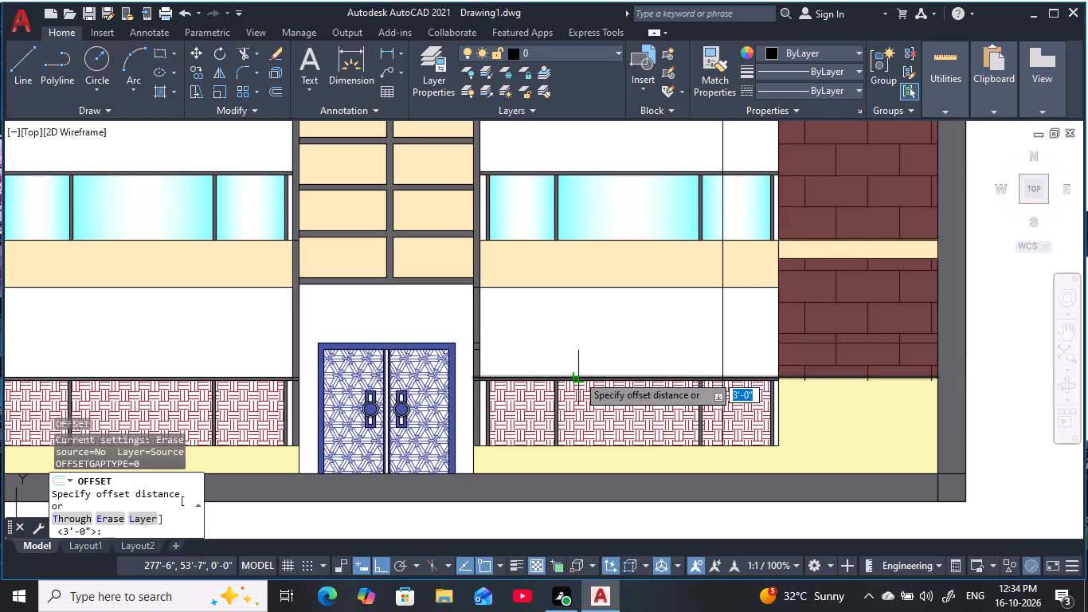
pyautogui.press('4')
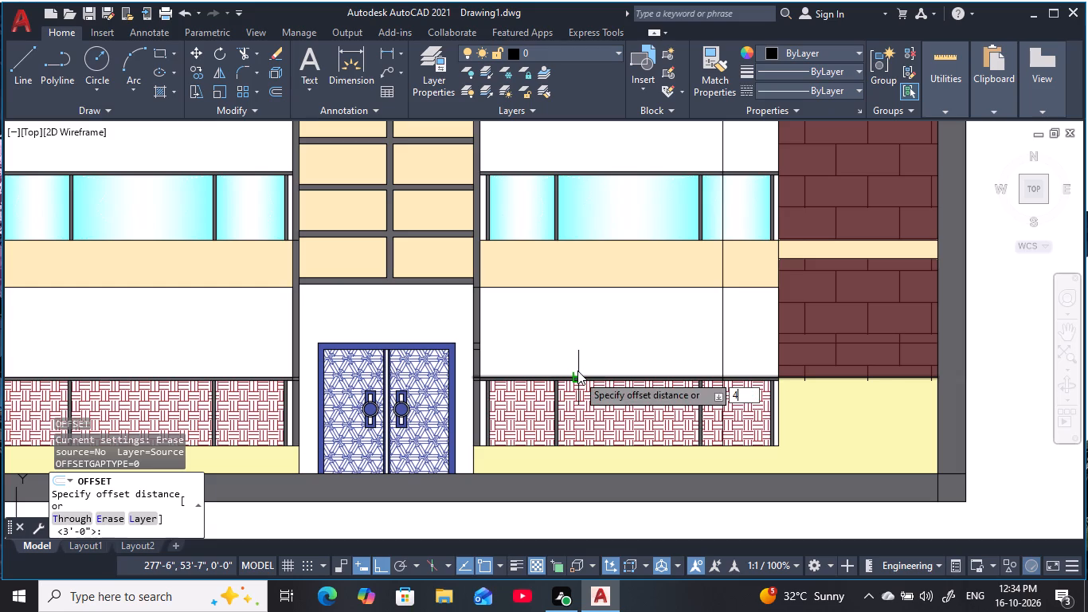
pyautogui.press('BackSpace')
pyautogui.write("5'")
pyautogui.press('space')
pyautogui.click(726, 357)
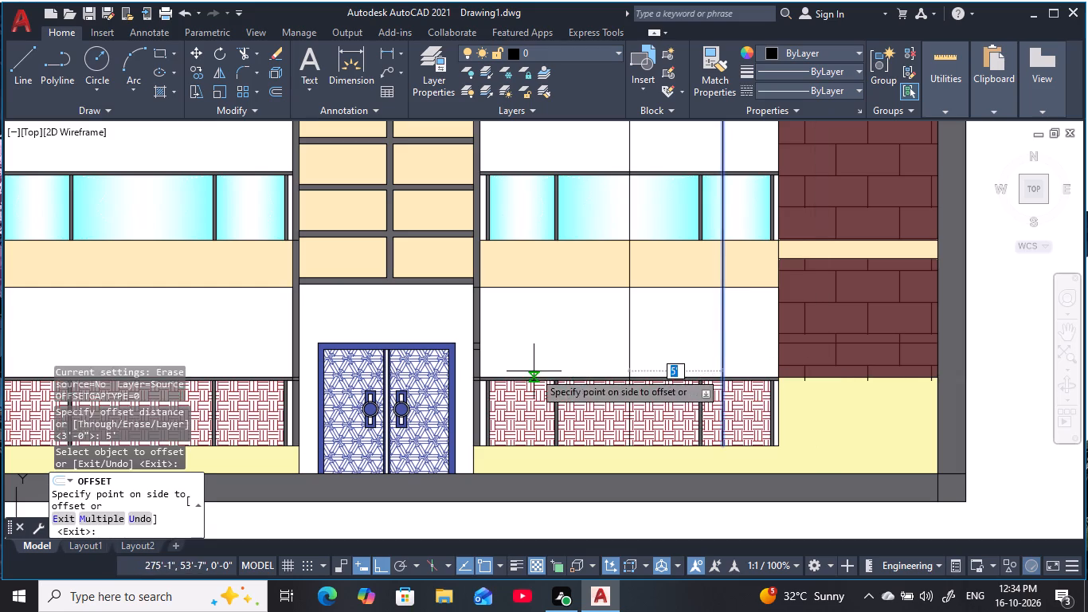
pyautogui.click(534, 371)
pyautogui.press('Escape')
pyautogui.press('Escape')
pyautogui.press('Escape')
pyautogui.press('Escape')
pyautogui.press('Escape')
pyautogui.press('Escape')
pyautogui.press('Escape')
pyautogui.press('Escape')
pyautogui.press('Escape')
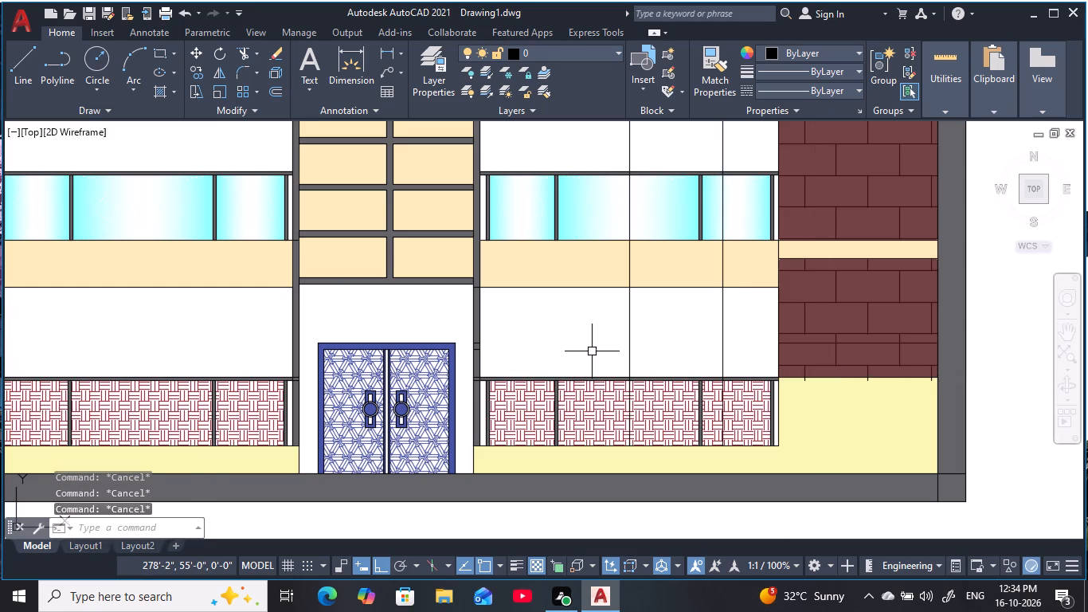
# Trim both vertical lines across the cream band above the ground-floor wall and erase their remaining parts on the upper floors.
pyautogui.write('TR')
pyautogui.press('Escape')
pyautogui.press('Escape')
pyautogui.press('Escape')
pyautogui.press('Escape')
pyautogui.write('TR')
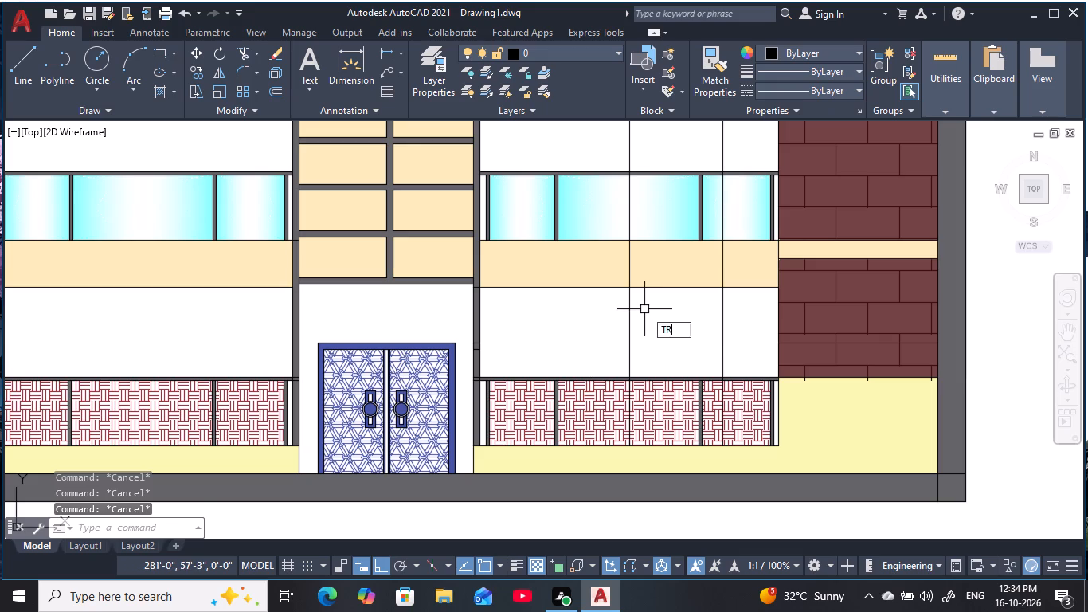
pyautogui.press('space')
pyautogui.click(631, 273)
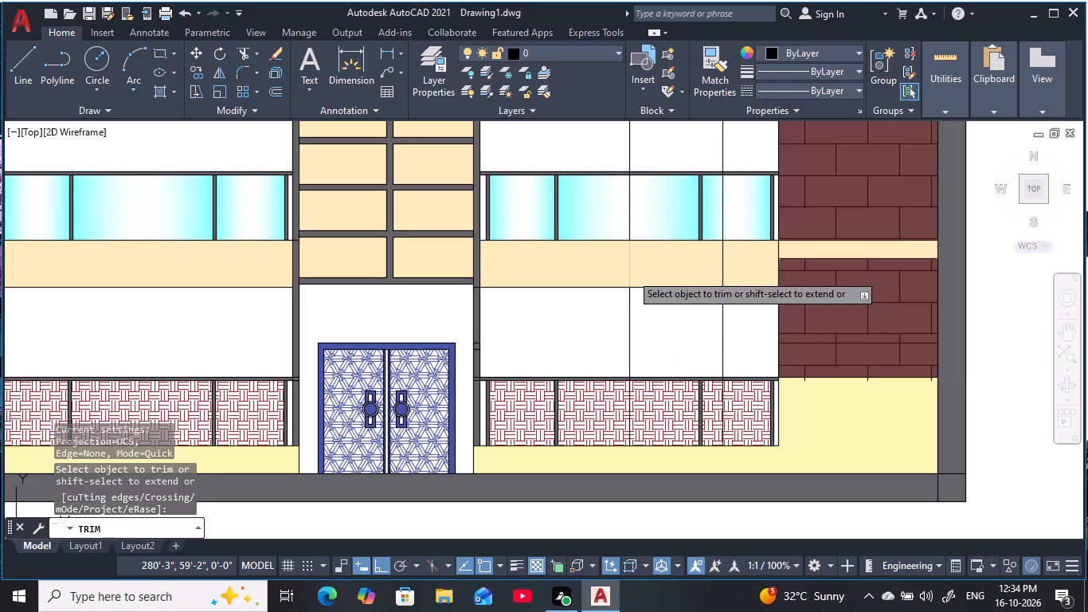
pyautogui.click(722, 269)
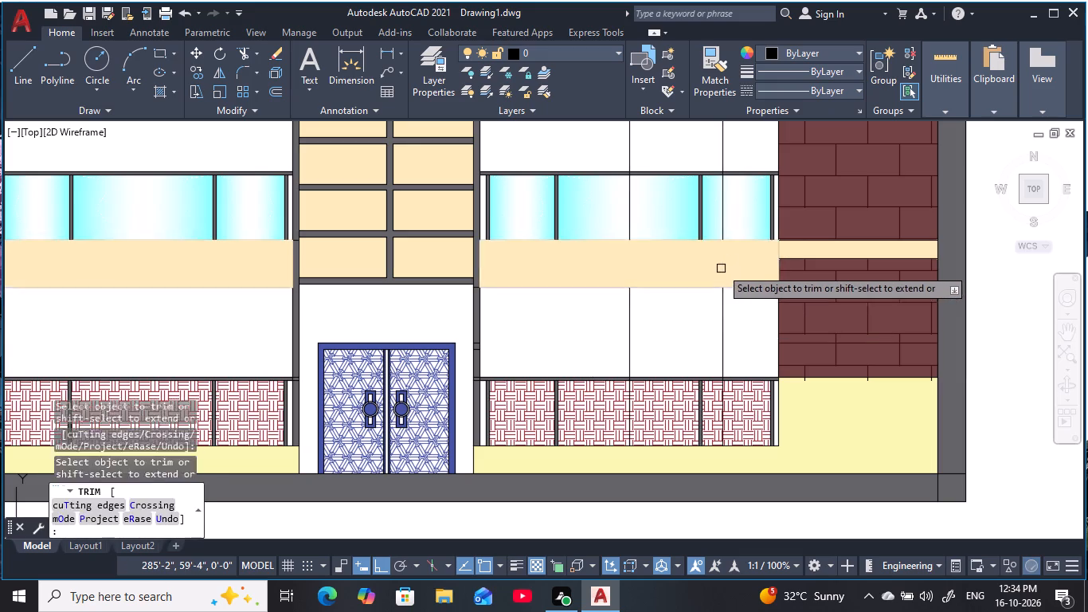
pyautogui.press('Escape')
pyautogui.press('Escape')
pyautogui.press('Escape')
pyautogui.press('Escape')
pyautogui.click(745, 152)
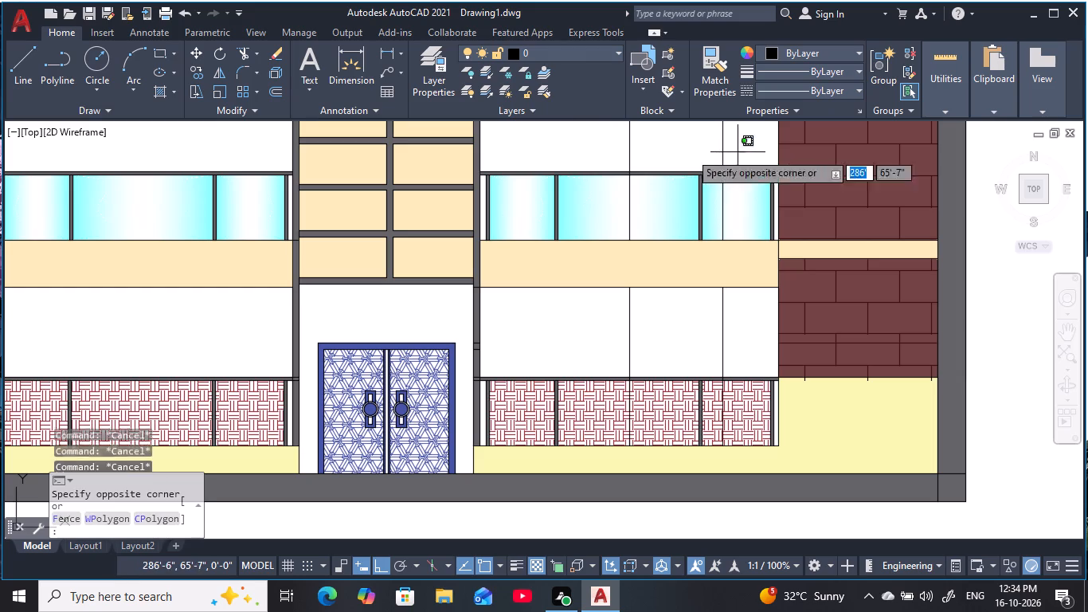
pyautogui.click(589, 154)
pyautogui.write('E')
pyautogui.press('space')
pyautogui.press('Escape')
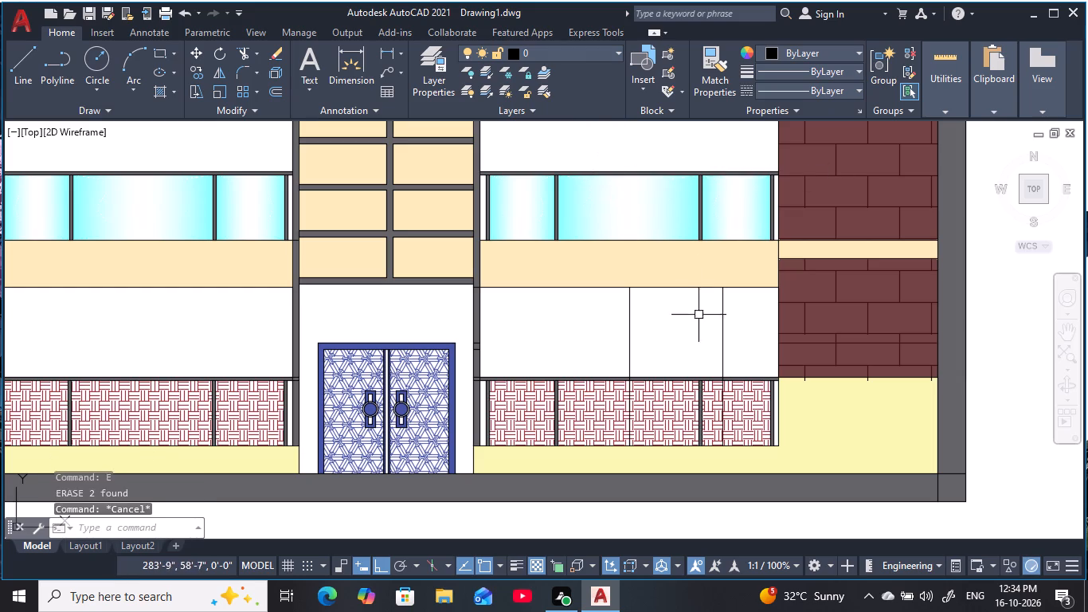
pyautogui.press('Escape')
pyautogui.press('Escape')
pyautogui.press('Escape')
pyautogui.press('Escape')
pyautogui.press('Escape')
# Trim both vertical lines out of the red woven-pattern panels below the white ground-floor wall band.
pyautogui.scroll(2, 629, 411)
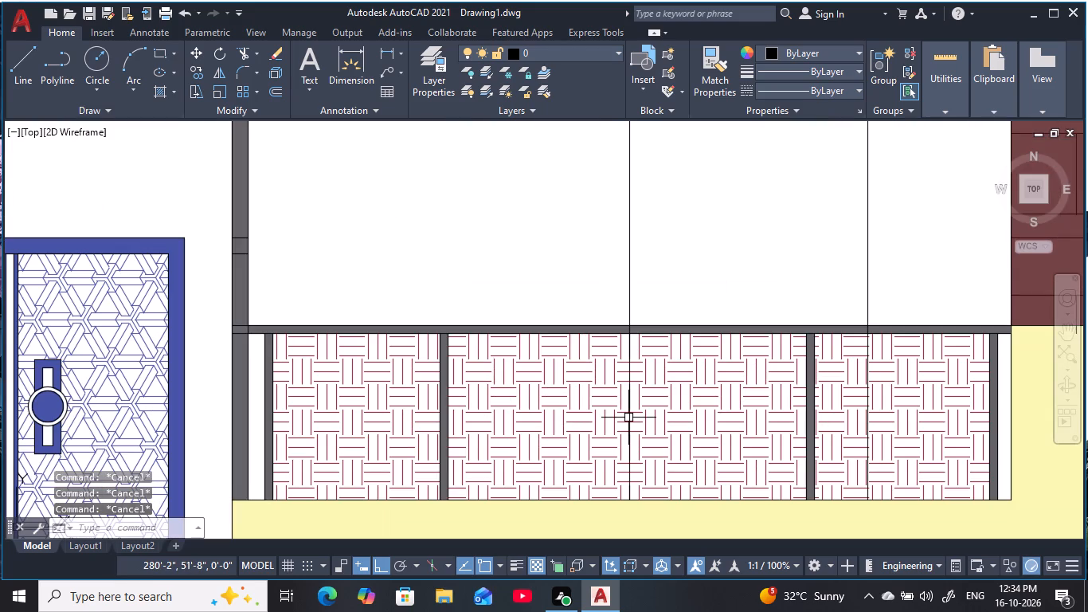
pyautogui.write('TR')
pyautogui.press('space')
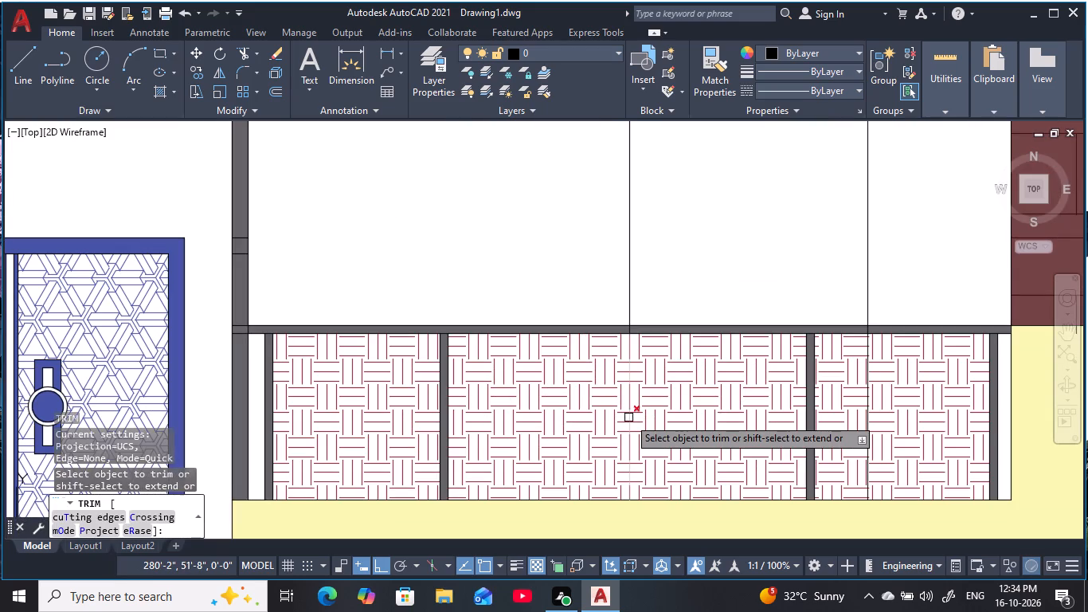
pyautogui.click(628, 418)
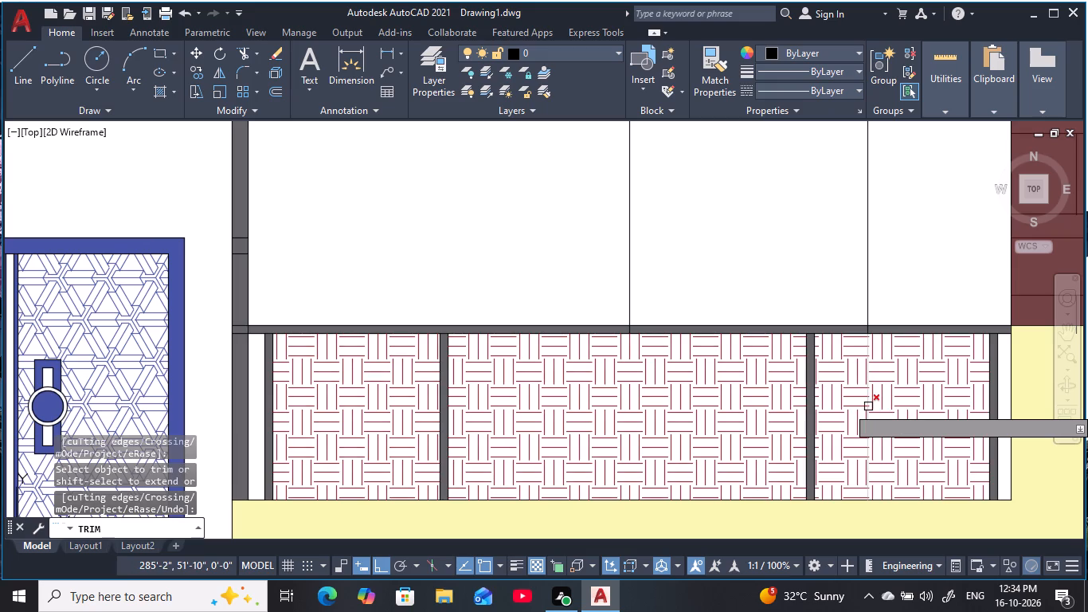
pyautogui.click(868, 406)
pyautogui.scroll(-1, 722, 209)
pyautogui.moveTo(726, 229); pyautogui.dragTo(725, 320, button='middle')
pyautogui.press('Escape')
pyautogui.press('Escape')
pyautogui.press('Escape')
pyautogui.press('Escape')
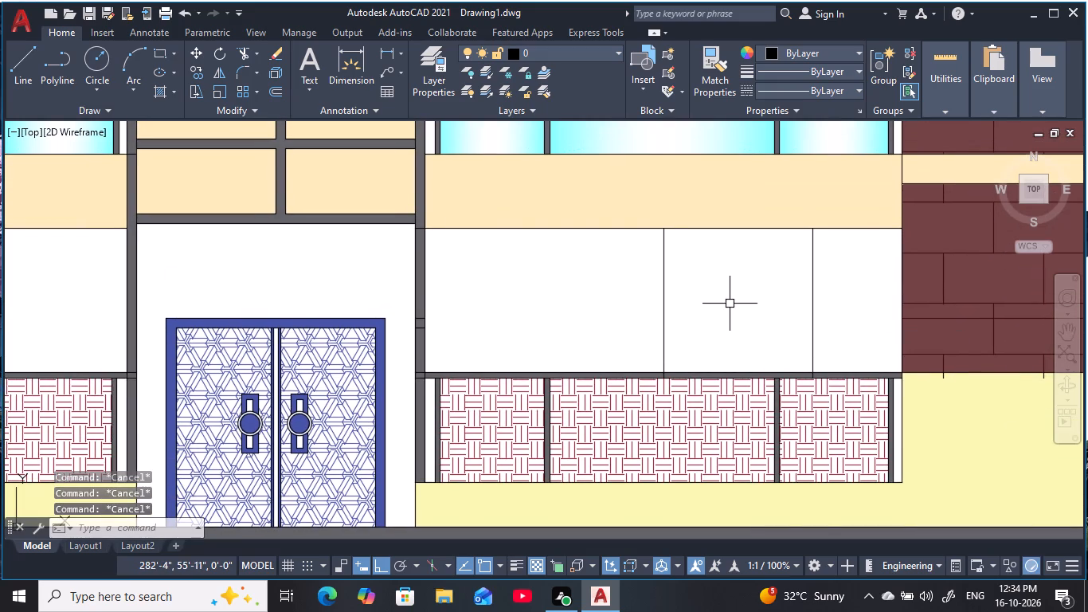
pyautogui.press('Escape')
pyautogui.press('Escape')
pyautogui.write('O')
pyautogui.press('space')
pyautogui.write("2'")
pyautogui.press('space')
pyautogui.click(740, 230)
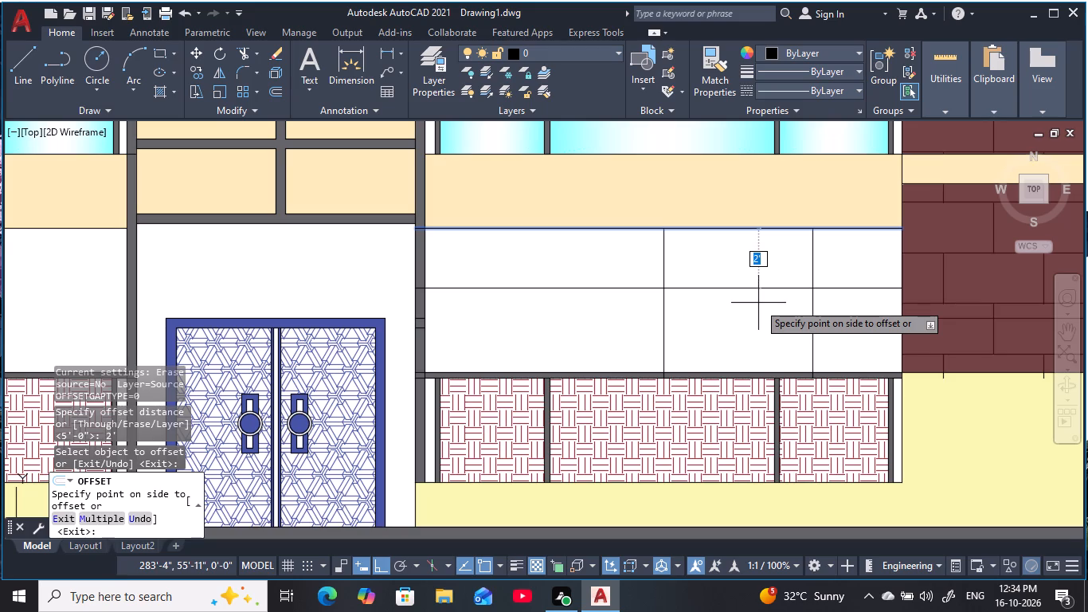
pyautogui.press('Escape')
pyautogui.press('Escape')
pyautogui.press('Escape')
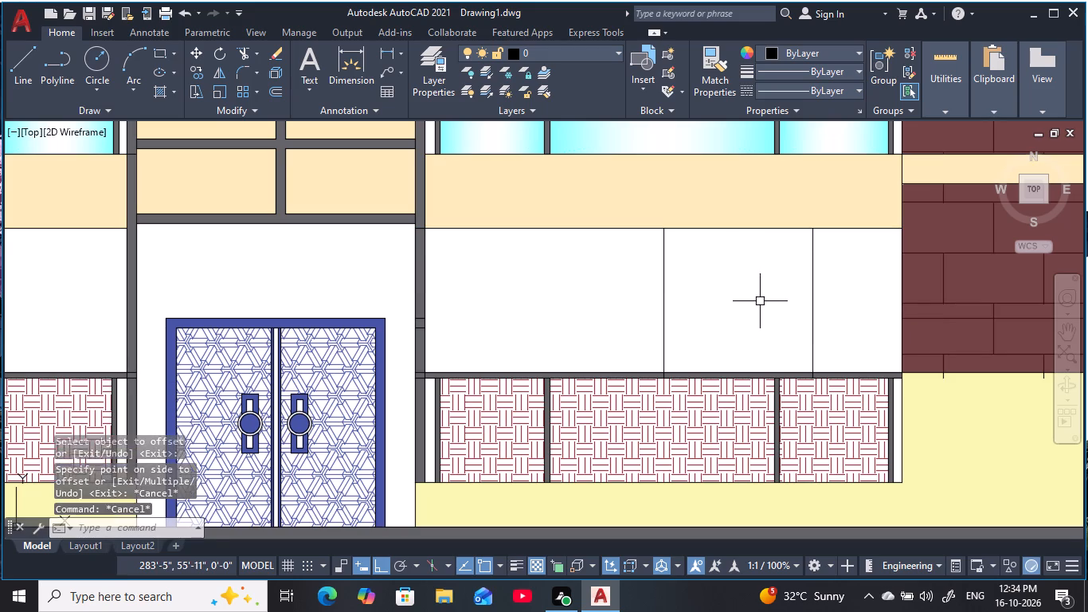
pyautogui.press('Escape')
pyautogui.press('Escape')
# Offset the lower edge of the cream band 1' down into the white wall area right of the entrance.
pyautogui.write('O')
pyautogui.press('space')
pyautogui.write("1'")
pyautogui.press('space')
pyautogui.click(756, 229)
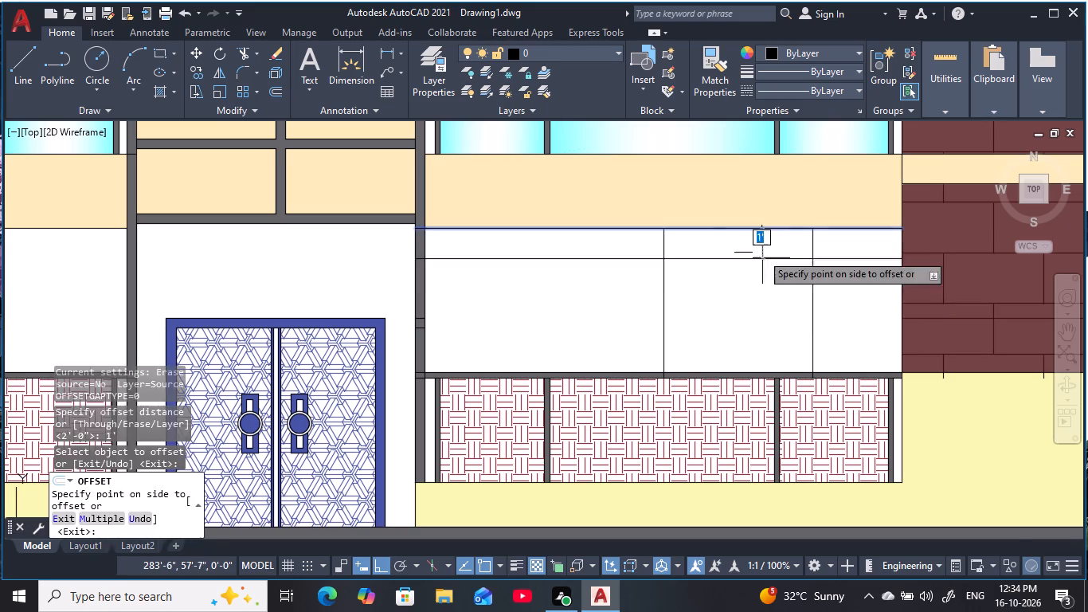
pyautogui.click(766, 300)
pyautogui.press('Escape')
pyautogui.press('Escape')
pyautogui.press('Escape')
pyautogui.press('Escape')
pyautogui.press('Escape')
pyautogui.press('Escape')
# Trim the verticals above the new horizontal line and that line's outer ends to form a rectangular opening outline right of the door.
pyautogui.write('TR')
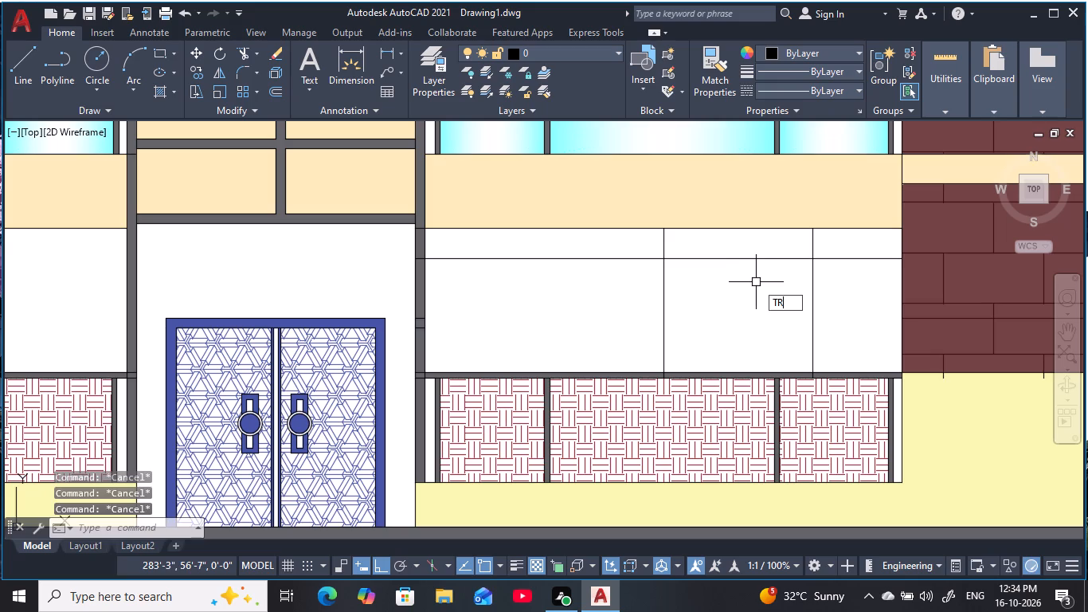
pyautogui.press('space')
pyautogui.moveTo(713, 243); pyautogui.dragTo(706, 244)
pyautogui.doubleClick(625, 248)
pyautogui.click(611, 290)
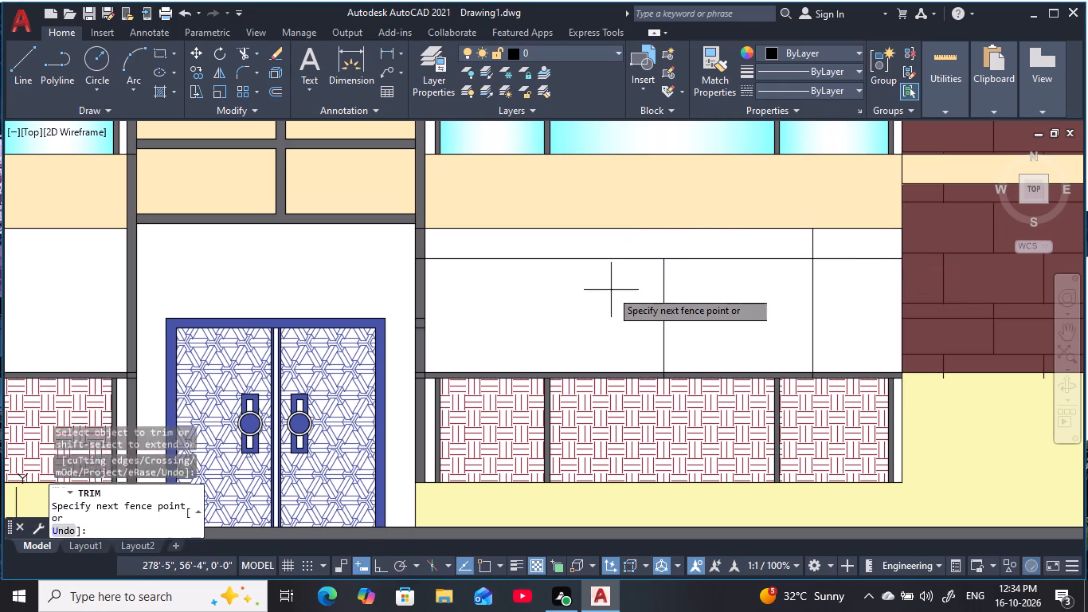
pyautogui.click(614, 247)
pyautogui.click(832, 245)
pyautogui.click(787, 245)
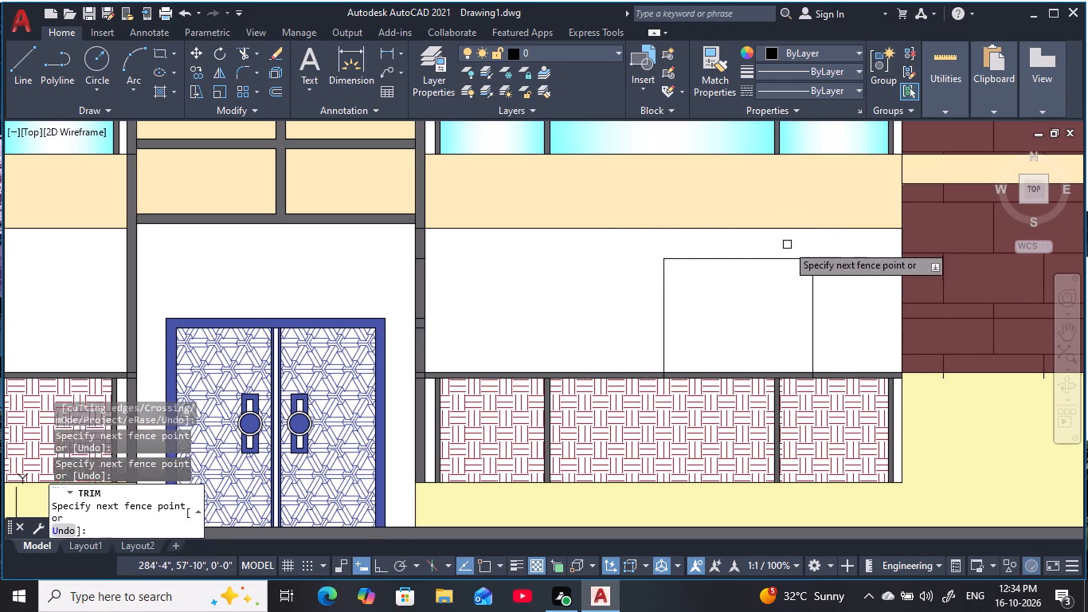
# Erase the three leftover short line pieces crossing the grey column beside the entrance door.
pyautogui.press('Escape')
pyautogui.press('Escape')
pyautogui.press('Escape')
pyautogui.click(394, 250)
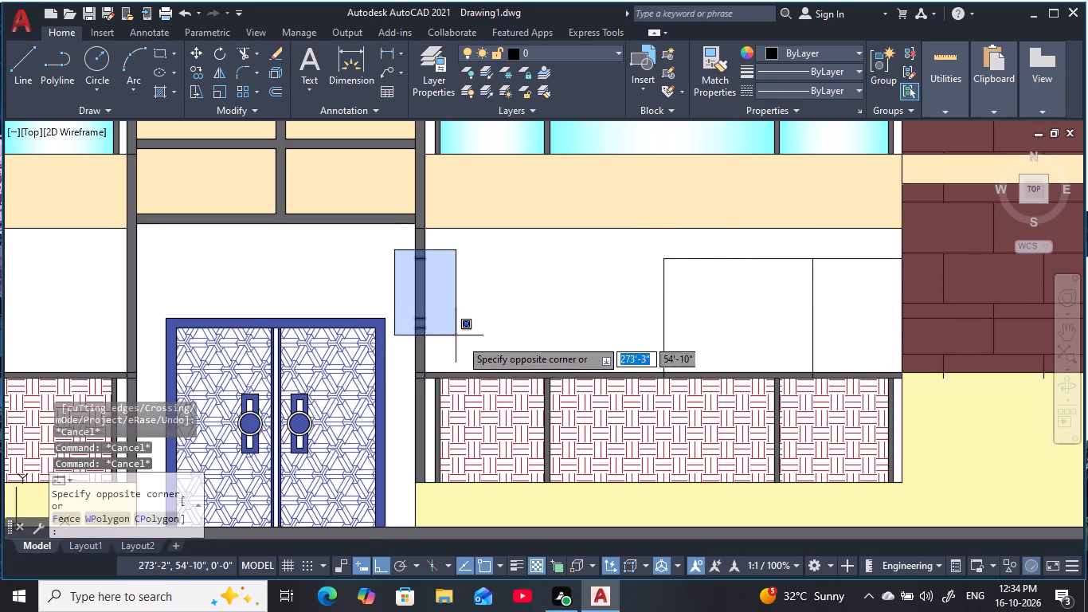
pyautogui.click(476, 354)
pyautogui.press('e')
pyautogui.press('space')
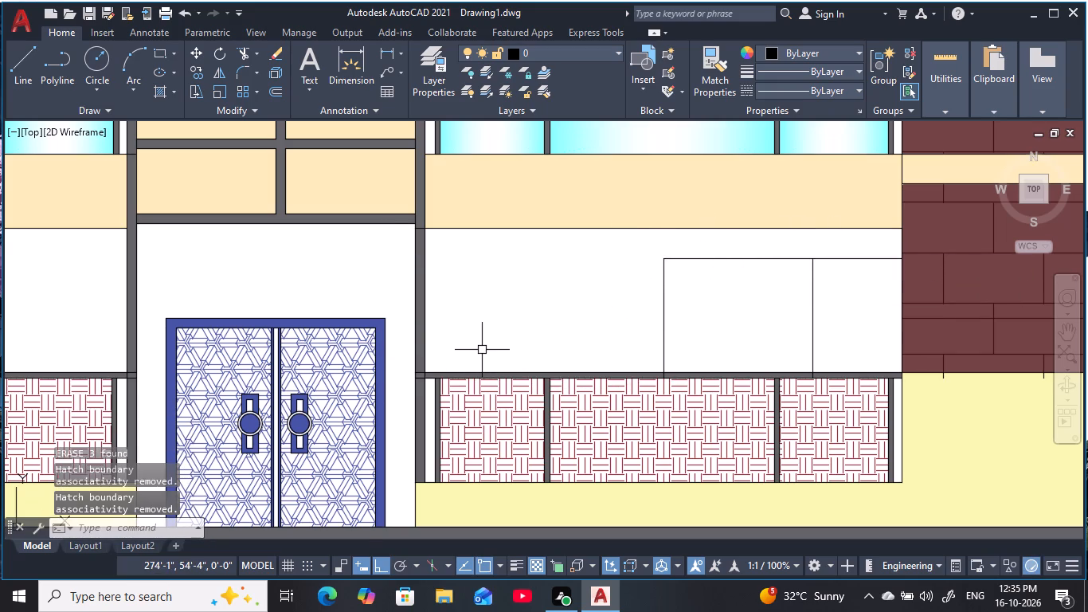
pyautogui.press('Escape')
pyautogui.press('Escape')
# Trim the horizontal line's end between the opening outline and the dark red brick wall.
pyautogui.moveTo(630, 343); pyautogui.dragTo(554, 343, button='middle')
pyautogui.press('Escape')
pyautogui.press('Escape')
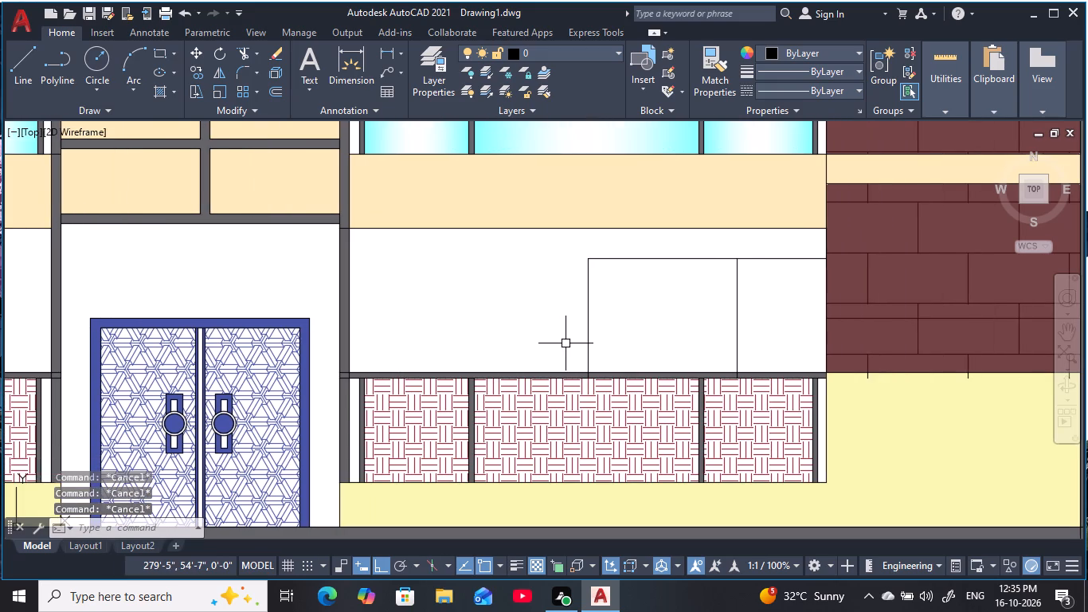
pyautogui.press('t')
pyautogui.press('r')
pyautogui.press('space')
pyautogui.click(761, 243)
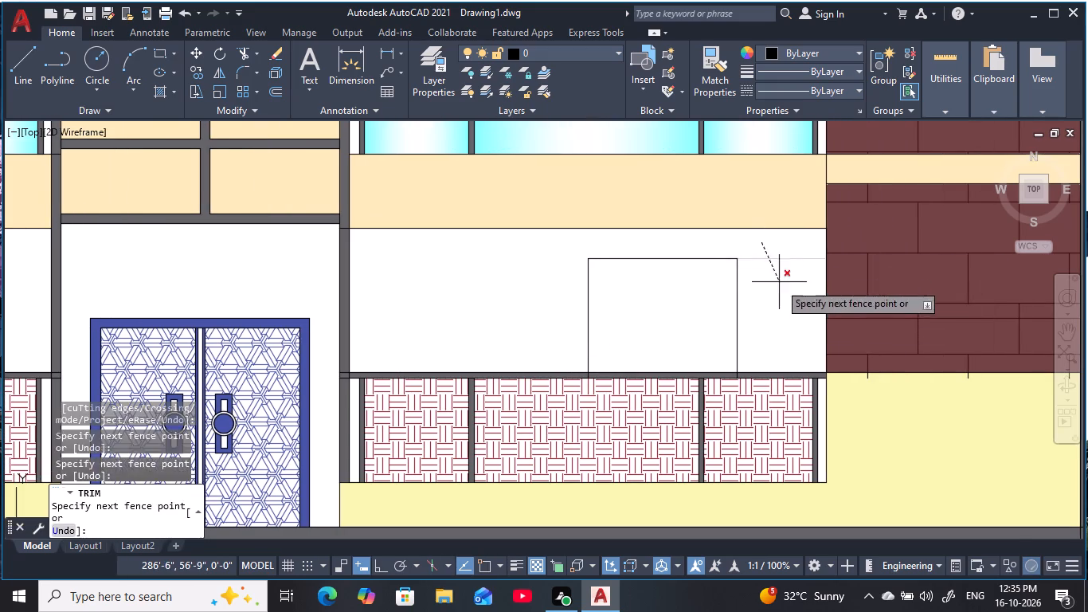
pyautogui.click(783, 290)
pyautogui.press('Escape')
pyautogui.press('Escape')
pyautogui.press('Escape')
pyautogui.press('Escape')
pyautogui.press('Escape')
pyautogui.press('Escape')
# Offset the top edge and both side edges of the rectangular opening 4" inward to form a frame.
pyautogui.write('O')
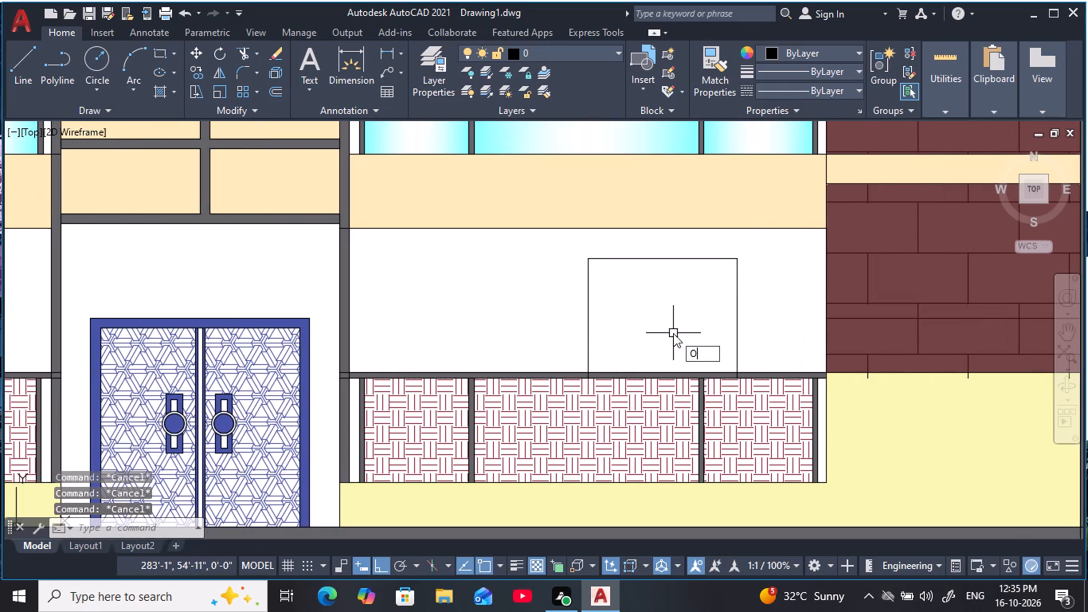
pyautogui.press('space')
pyautogui.write('4')
pyautogui.press('space')
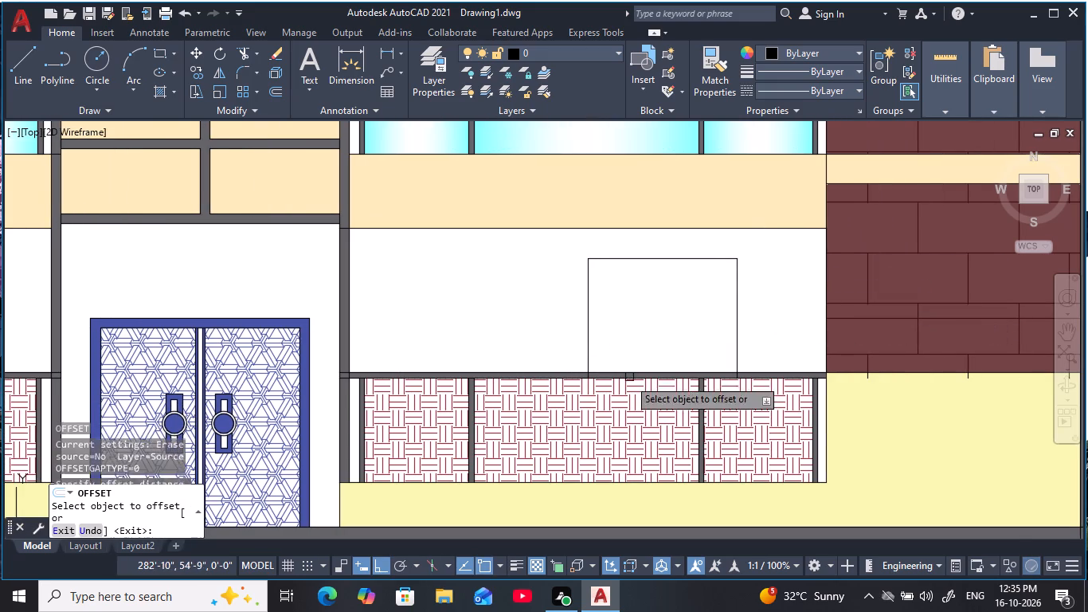
pyautogui.click(657, 260)
pyautogui.click(657, 291)
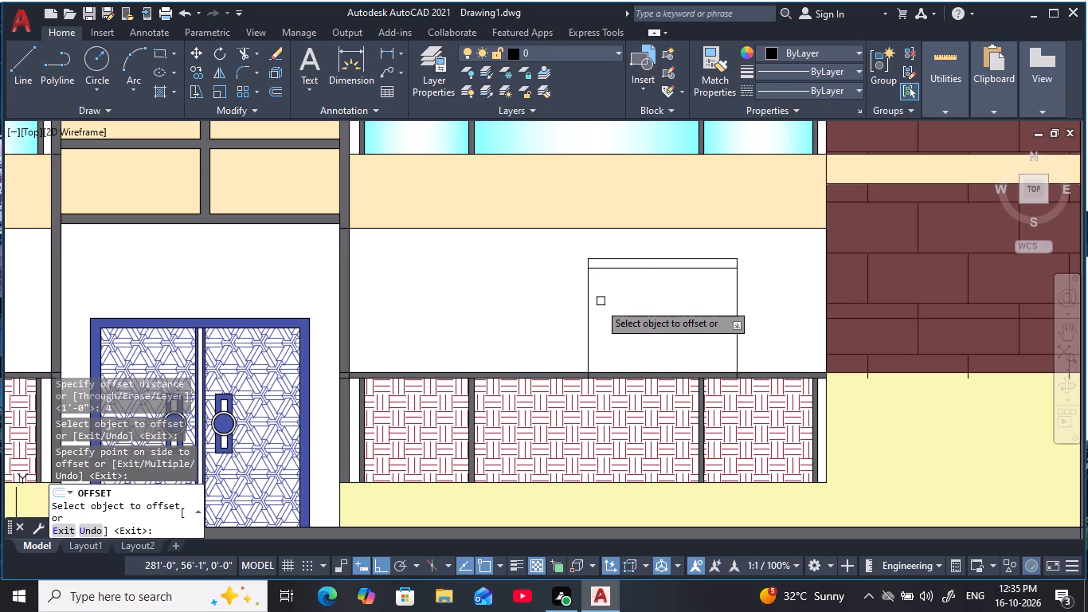
pyautogui.click(591, 313)
pyautogui.moveTo(660, 313); pyautogui.dragTo(679, 315)
pyautogui.click(743, 311)
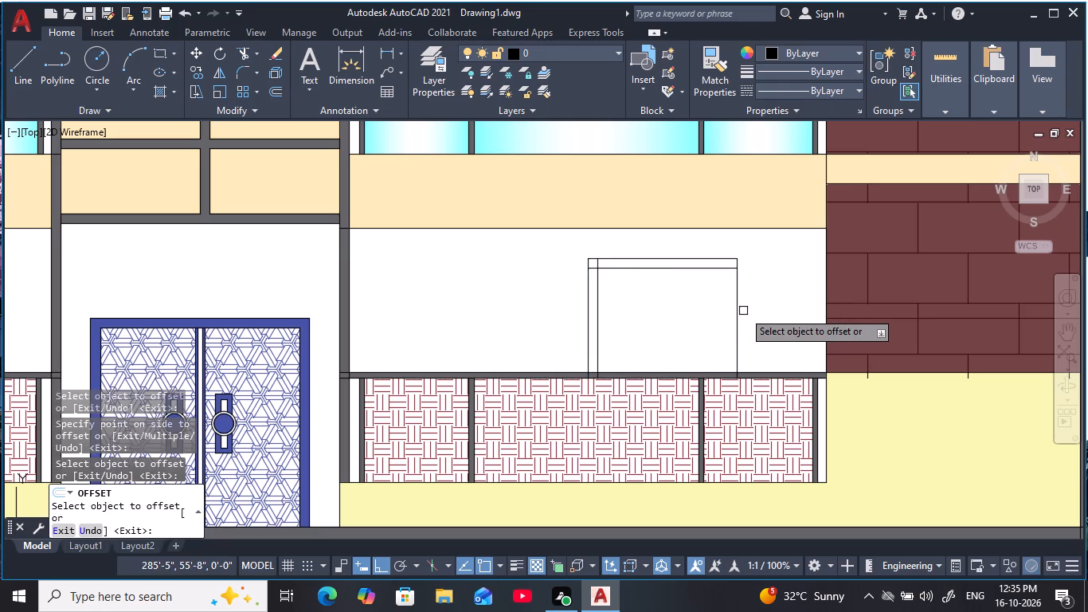
pyautogui.click(737, 318)
pyautogui.click(650, 331)
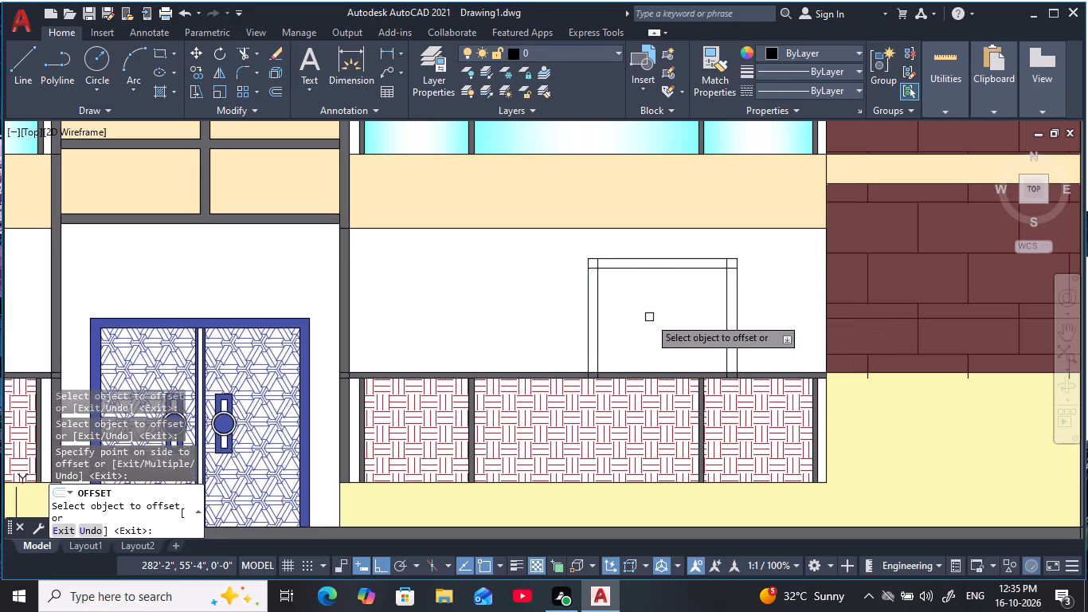
pyautogui.press('Escape')
pyautogui.press('Escape')
pyautogui.press('Escape')
pyautogui.press('Escape')
pyautogui.press('Escape')
pyautogui.press('Escape')
pyautogui.press('Escape')
pyautogui.press('Escape')
# Draw a vertical centre line from the midpoint of the frame's inner top edge down to the grey base band.
pyautogui.write('L')
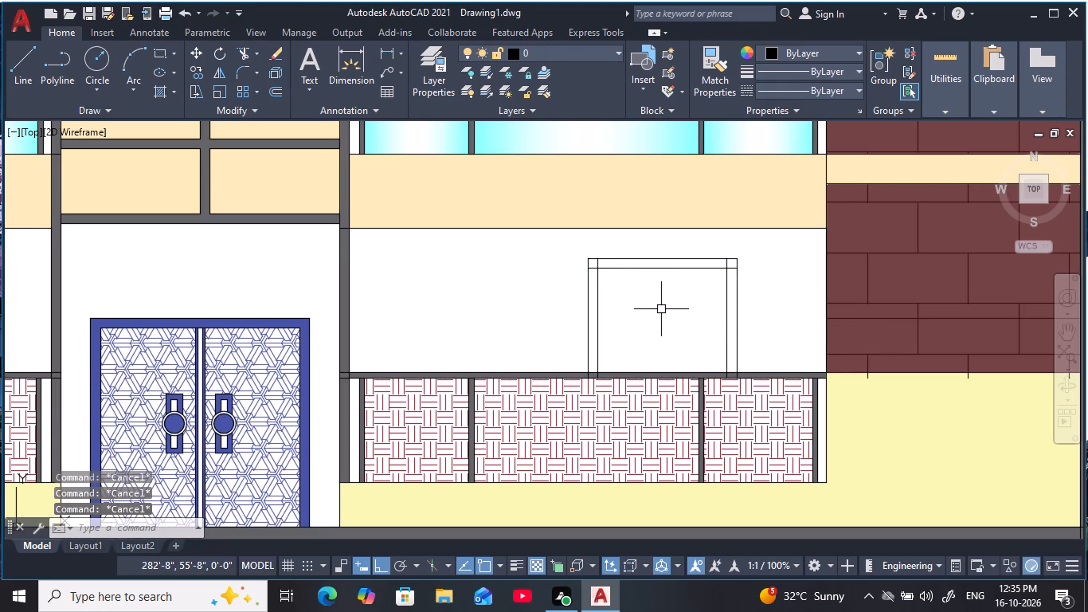
pyautogui.press('space')
pyautogui.click(664, 269)
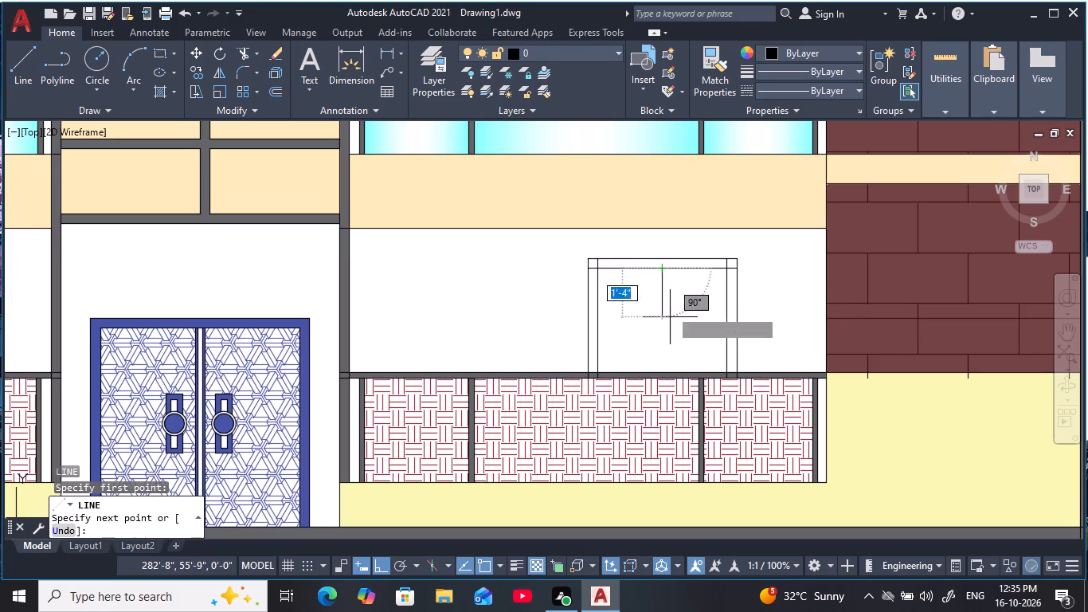
pyautogui.click(666, 371)
pyautogui.press('Escape')
pyautogui.press('Escape')
pyautogui.press('Escape')
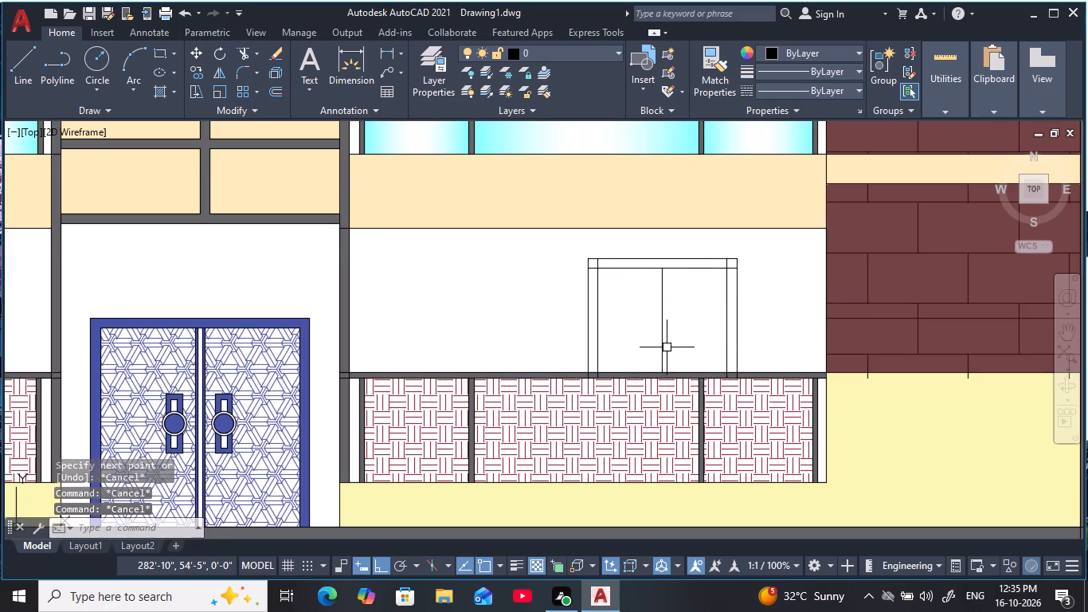
pyautogui.press('Escape')
pyautogui.press('Escape')
pyautogui.press('Escape')
# Extend the centre line at both ends, up to the opening's outer top edge and down through the grey band.
pyautogui.write('EX')
pyautogui.press('space')
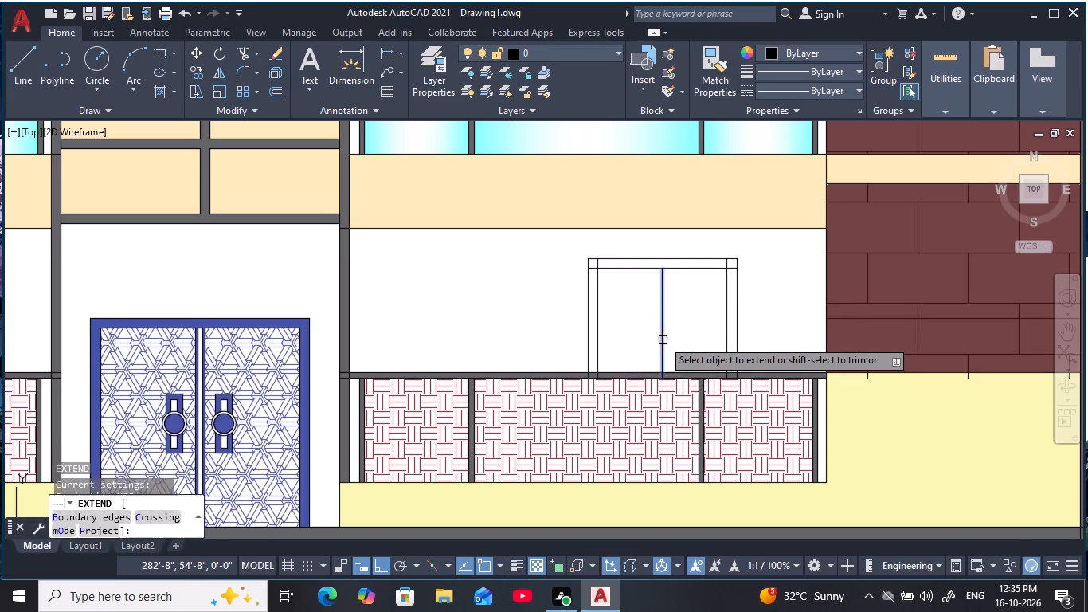
pyautogui.click(661, 331)
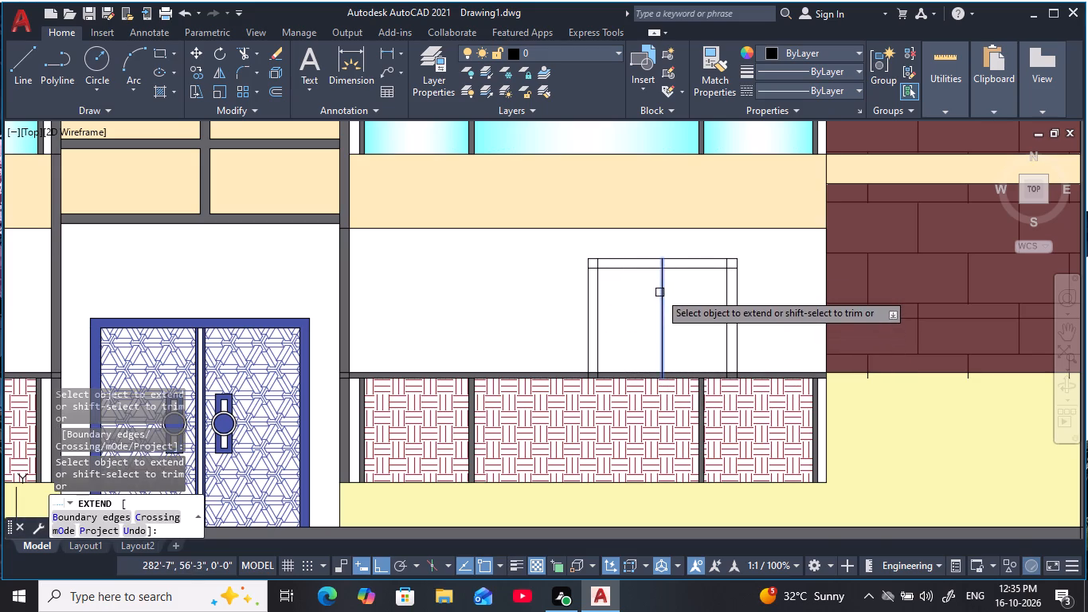
pyautogui.click(659, 292)
pyautogui.press('Escape')
pyautogui.press('Escape')
pyautogui.press('Escape')
pyautogui.press('Escape')
pyautogui.press('Escape')
pyautogui.press('Escape')
# Offset the opening's centre line 2" to each side to form the middle mullion.
pyautogui.write('O 2')
pyautogui.press('space')
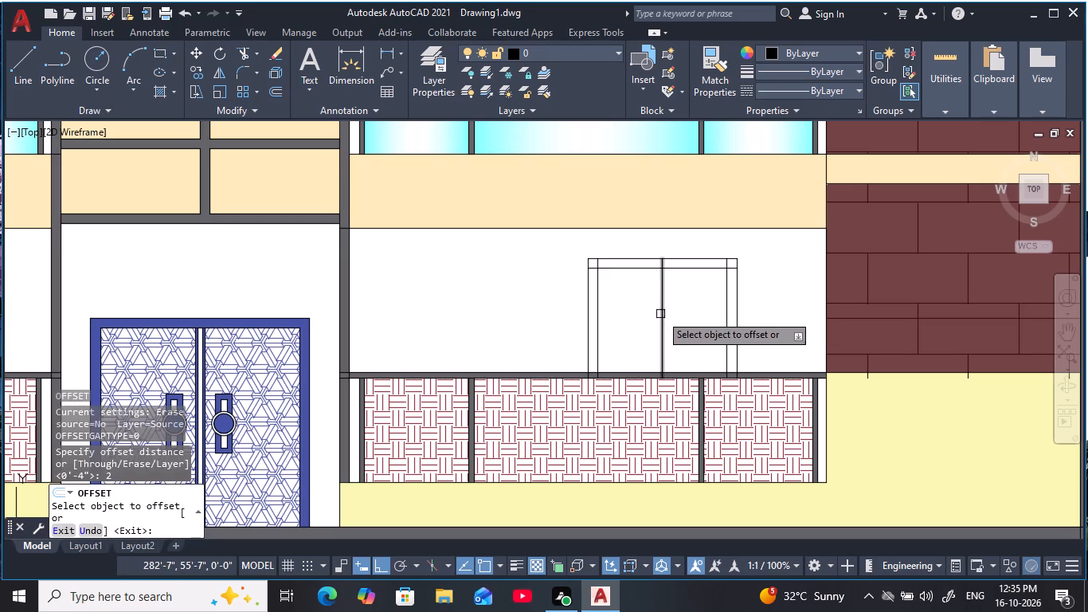
pyautogui.click(662, 315)
pyautogui.click(623, 325)
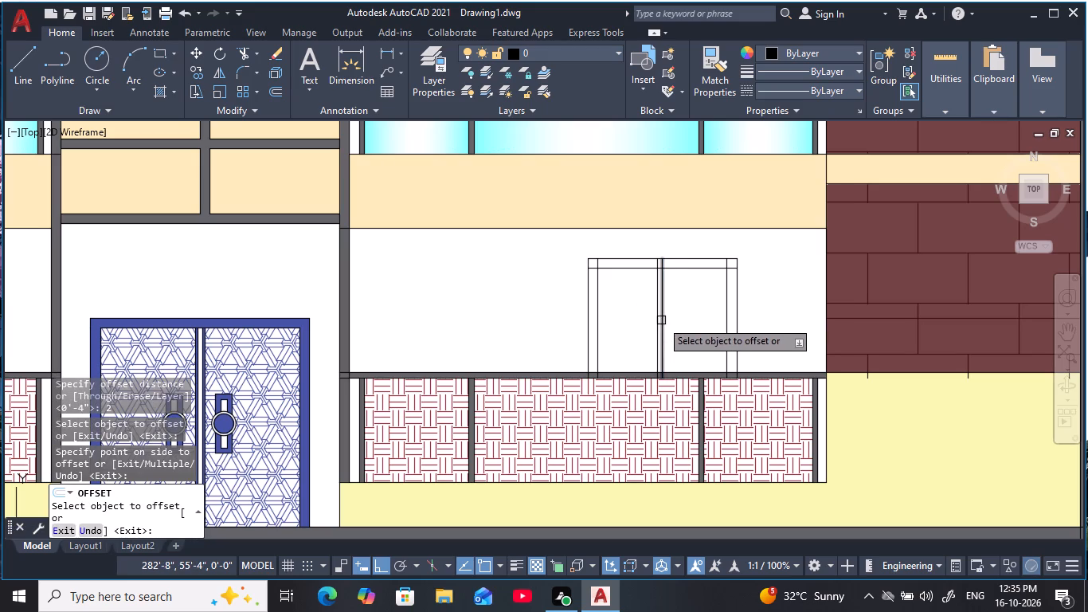
pyautogui.click(663, 321)
pyautogui.click(695, 315)
pyautogui.press('Escape')
pyautogui.press('Escape')
pyautogui.press('Escape')
pyautogui.press('Escape')
pyautogui.press('Escape')
pyautogui.press('Escape')
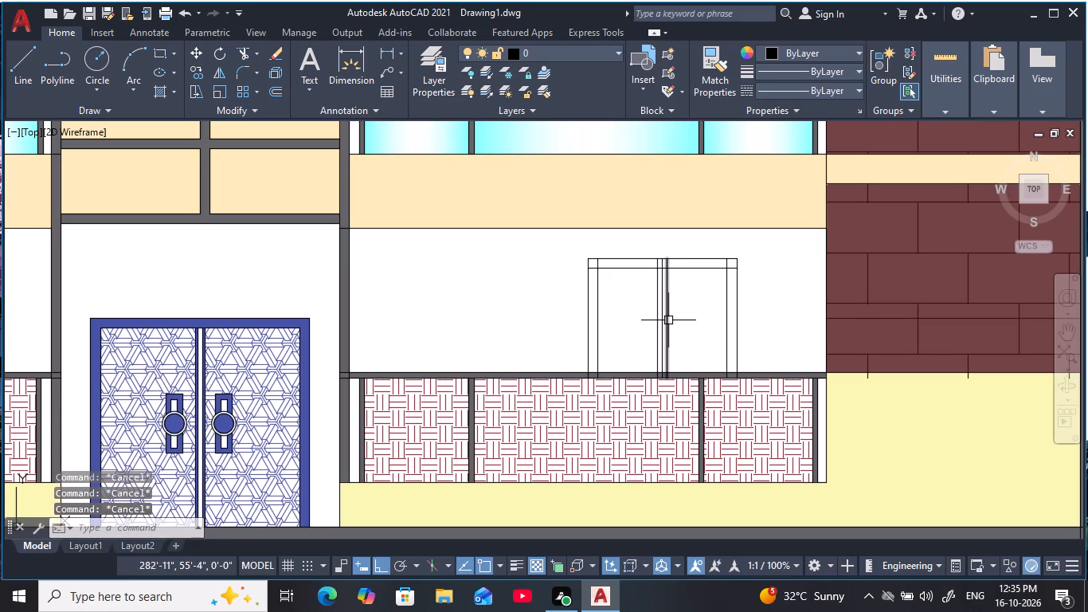
# Trim the three mullion lines out of the frame's top member and clear the overlapping lines at both upper frame corners.
pyautogui.write('TR')
pyautogui.press('space')
pyautogui.scroll(3, 648, 267)
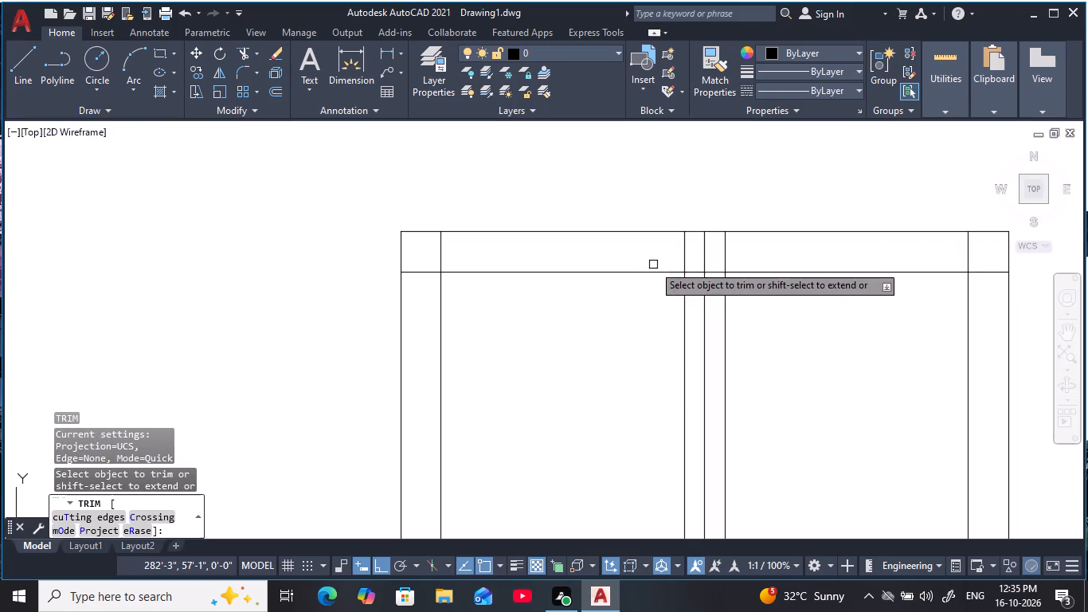
pyautogui.moveTo(757, 254); pyautogui.dragTo(648, 252)
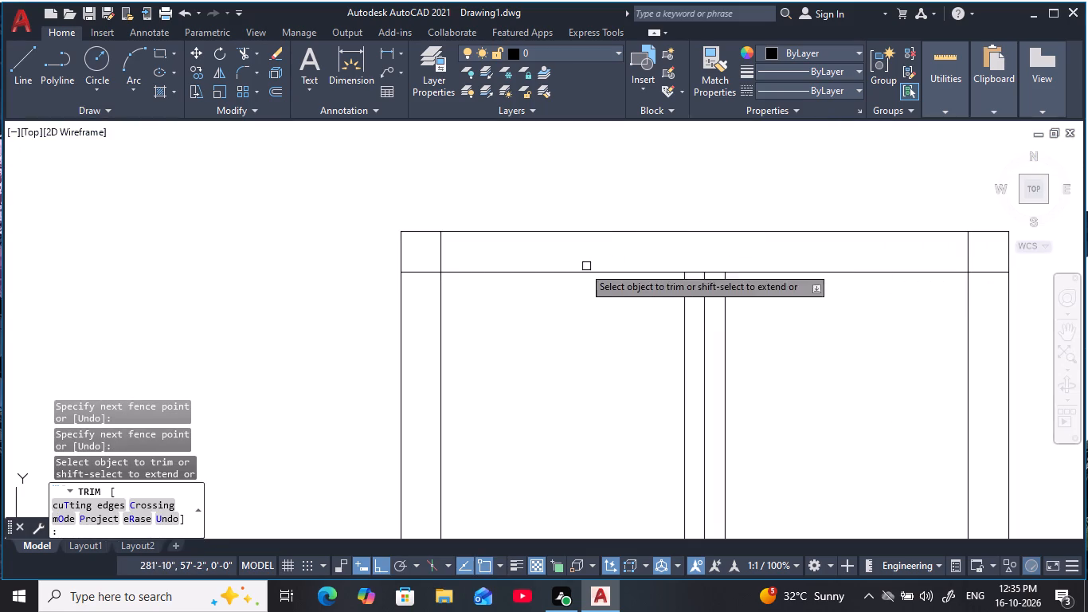
pyautogui.moveTo(453, 250); pyautogui.dragTo(429, 283)
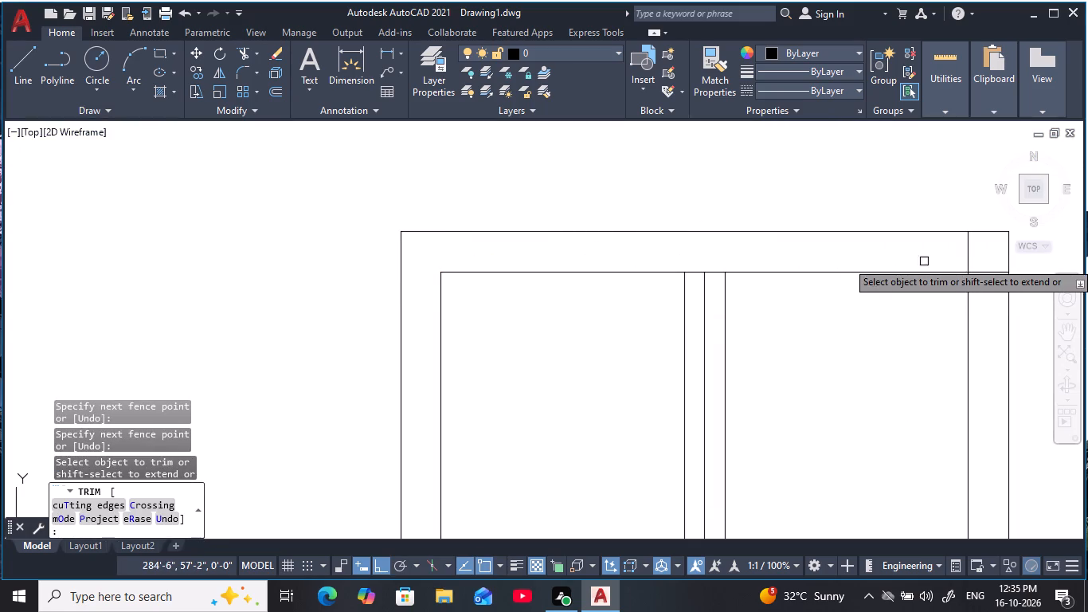
pyautogui.moveTo(955, 254); pyautogui.dragTo(1003, 281)
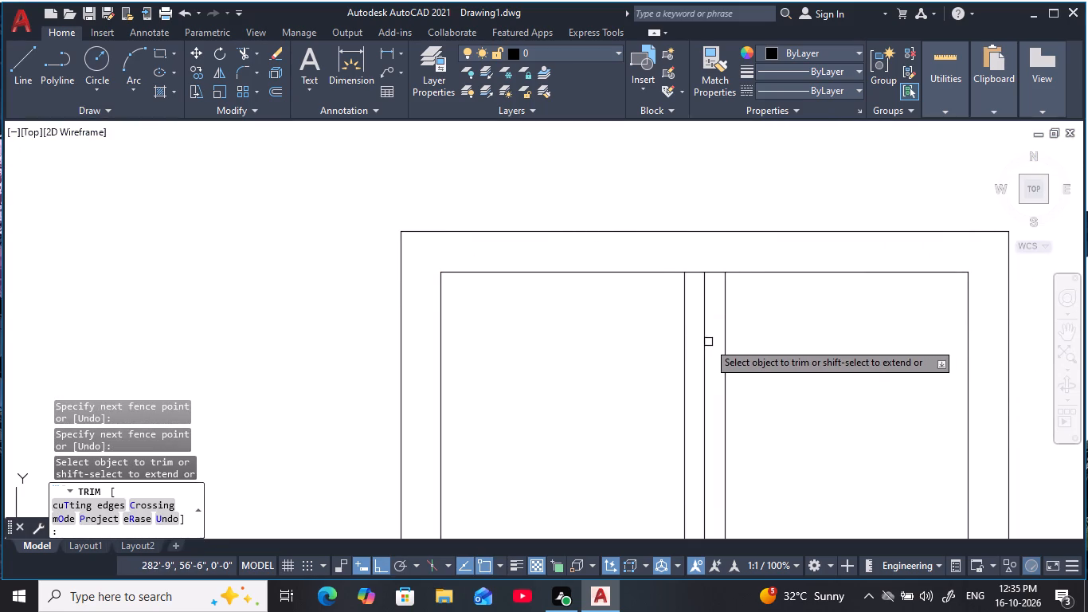
pyautogui.click(709, 345)
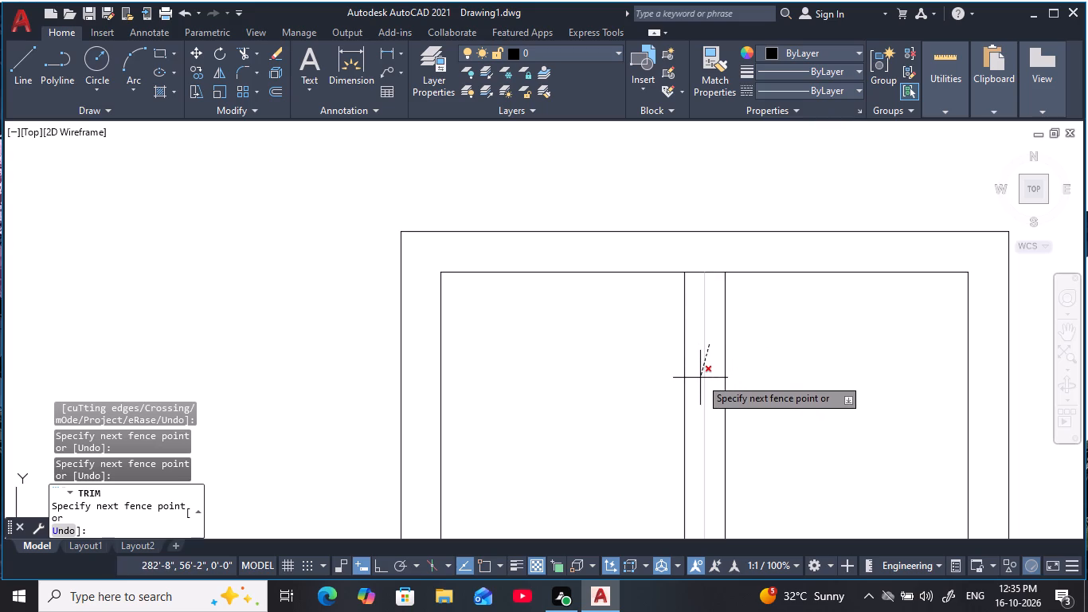
pyautogui.press('Escape')
pyautogui.press('Escape')
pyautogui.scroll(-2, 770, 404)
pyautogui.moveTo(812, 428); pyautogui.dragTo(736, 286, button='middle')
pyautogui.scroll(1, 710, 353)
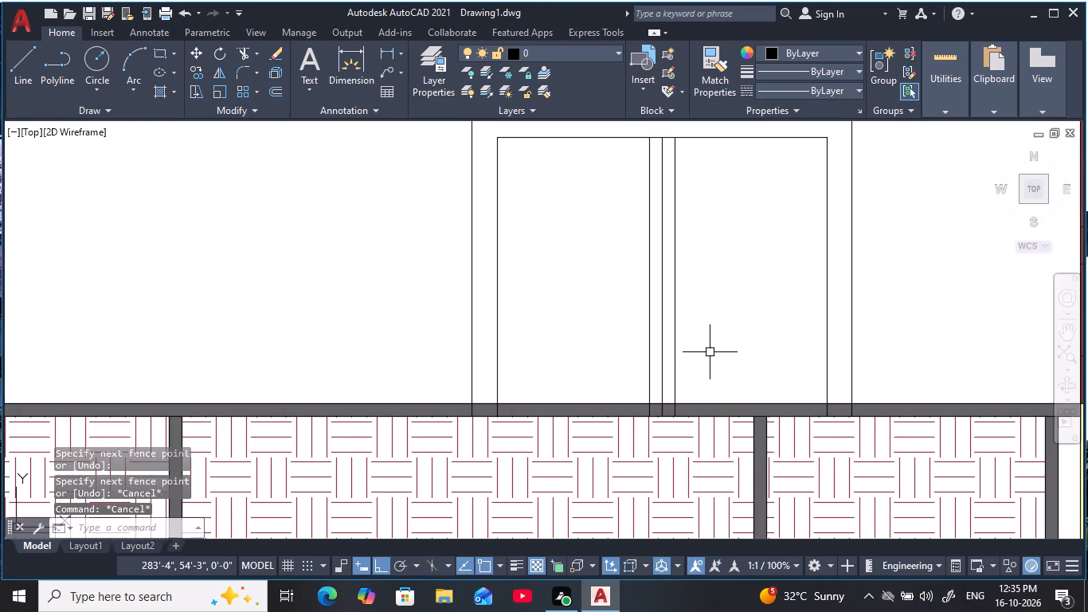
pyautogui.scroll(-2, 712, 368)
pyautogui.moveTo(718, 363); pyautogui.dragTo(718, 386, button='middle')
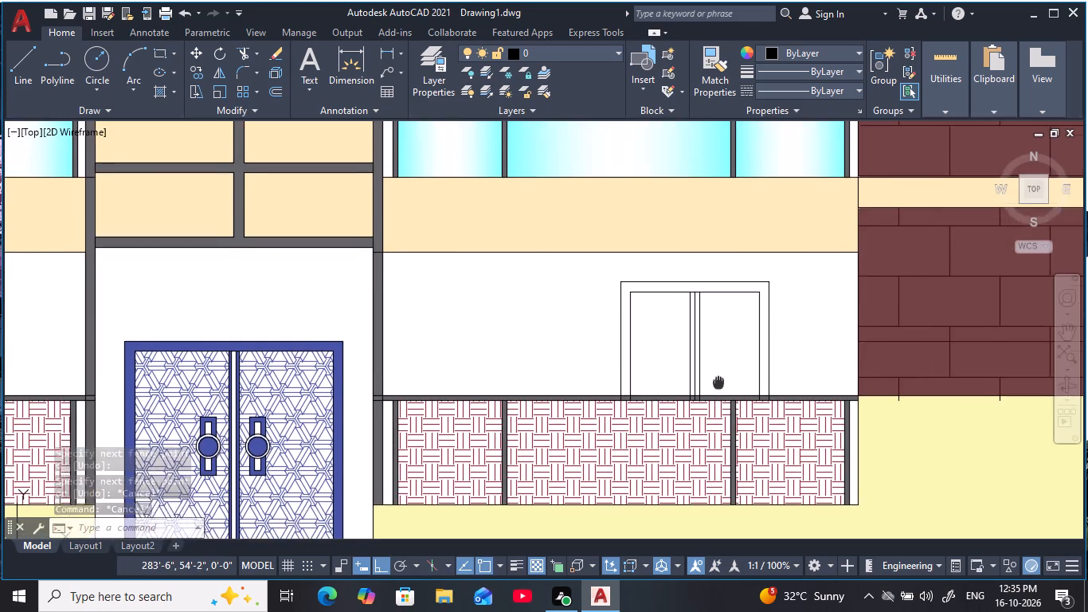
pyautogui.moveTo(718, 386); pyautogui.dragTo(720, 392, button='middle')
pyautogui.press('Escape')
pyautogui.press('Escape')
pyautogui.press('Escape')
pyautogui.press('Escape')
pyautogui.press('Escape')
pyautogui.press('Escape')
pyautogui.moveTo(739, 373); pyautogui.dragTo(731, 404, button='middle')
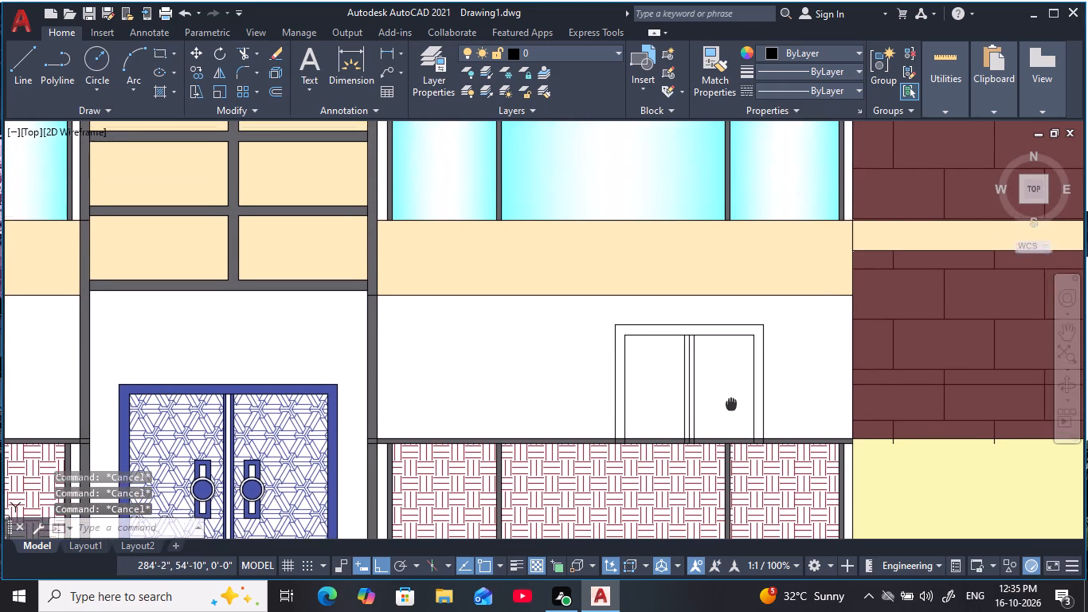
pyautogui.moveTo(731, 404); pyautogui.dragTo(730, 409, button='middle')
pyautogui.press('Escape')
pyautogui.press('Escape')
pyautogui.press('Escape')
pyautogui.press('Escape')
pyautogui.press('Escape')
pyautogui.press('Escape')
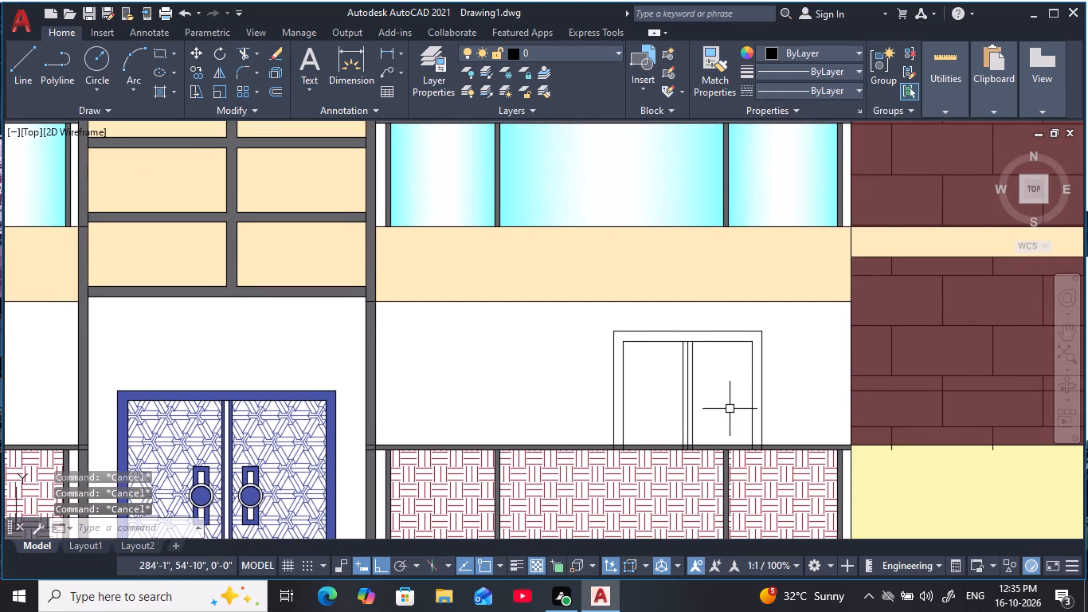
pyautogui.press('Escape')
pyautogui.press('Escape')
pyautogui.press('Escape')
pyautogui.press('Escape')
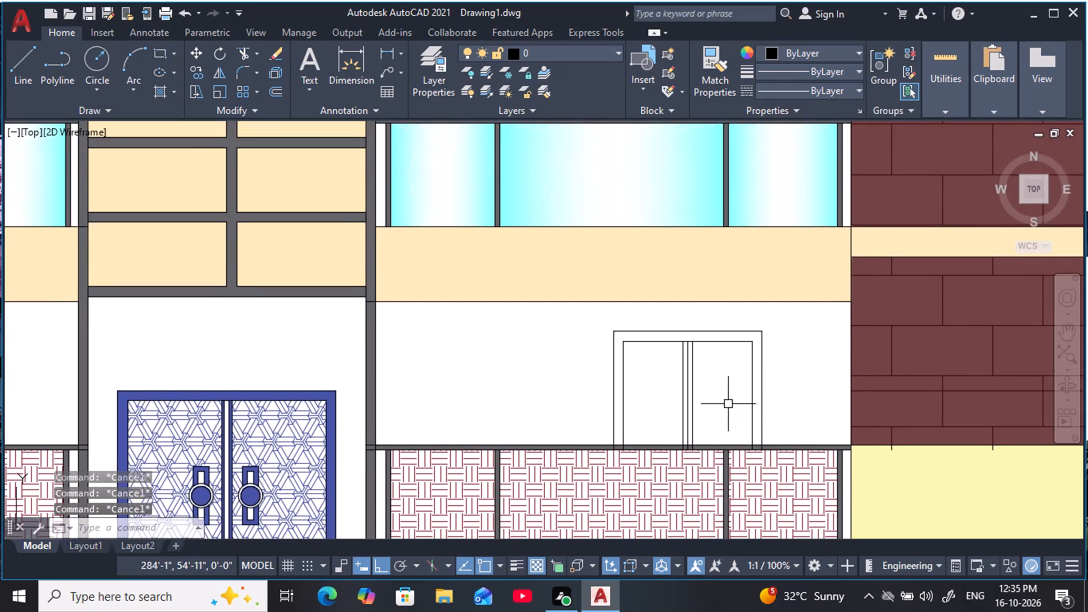
# Hatch both panes of the ground-floor opening with a GR_INVCYL gradient using colours 248,246,176 and 74,13,14.
pyautogui.moveTo(726, 402); pyautogui.dragTo(734, 359, button='middle')
pyautogui.moveTo(742, 341); pyautogui.dragTo(730, 307, button='middle')
pyautogui.press('Escape')
pyautogui.press('Escape')
pyautogui.press('h')
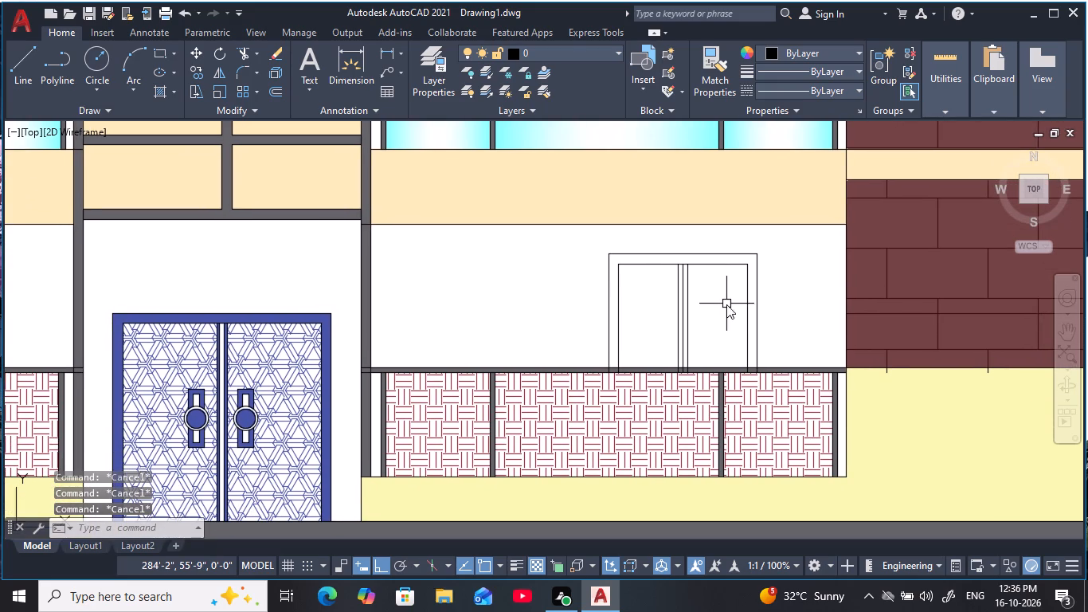
pyautogui.press('space')
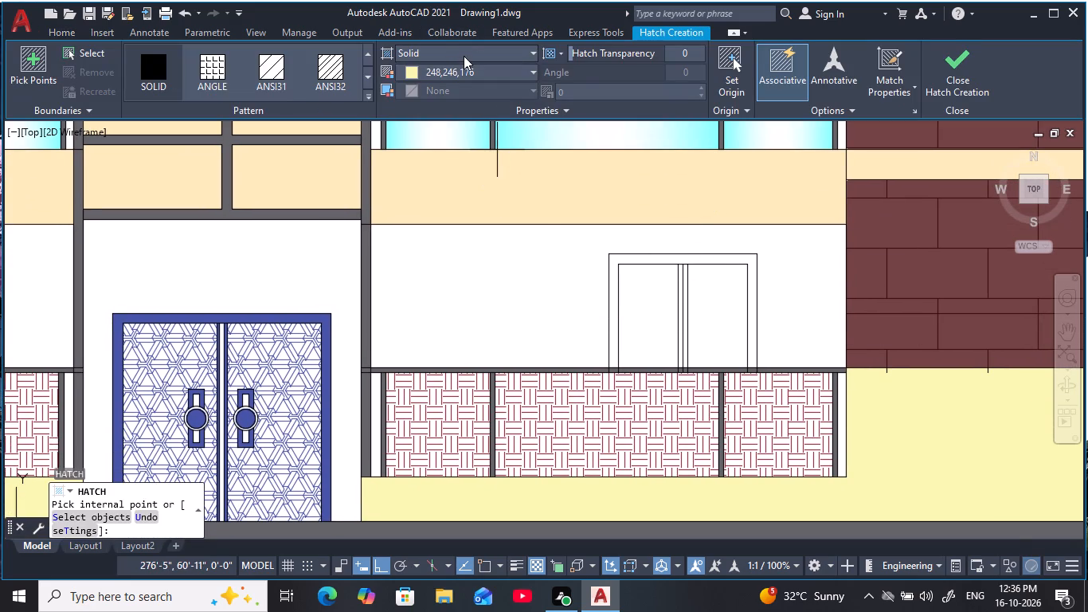
pyautogui.click(464, 56)
pyautogui.click(447, 86)
pyautogui.click(449, 53)
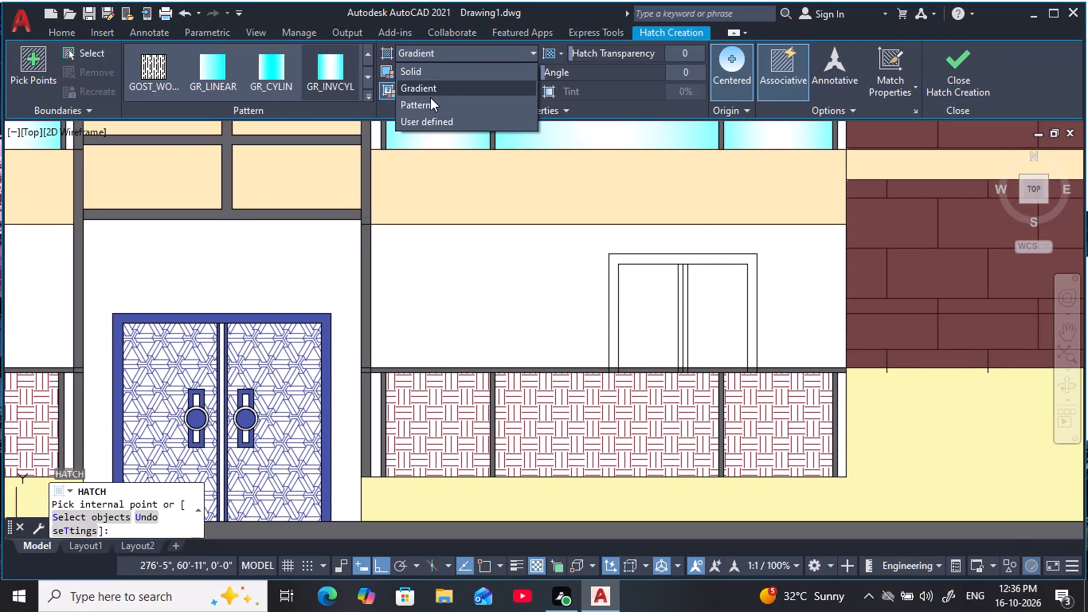
pyautogui.click(368, 93)
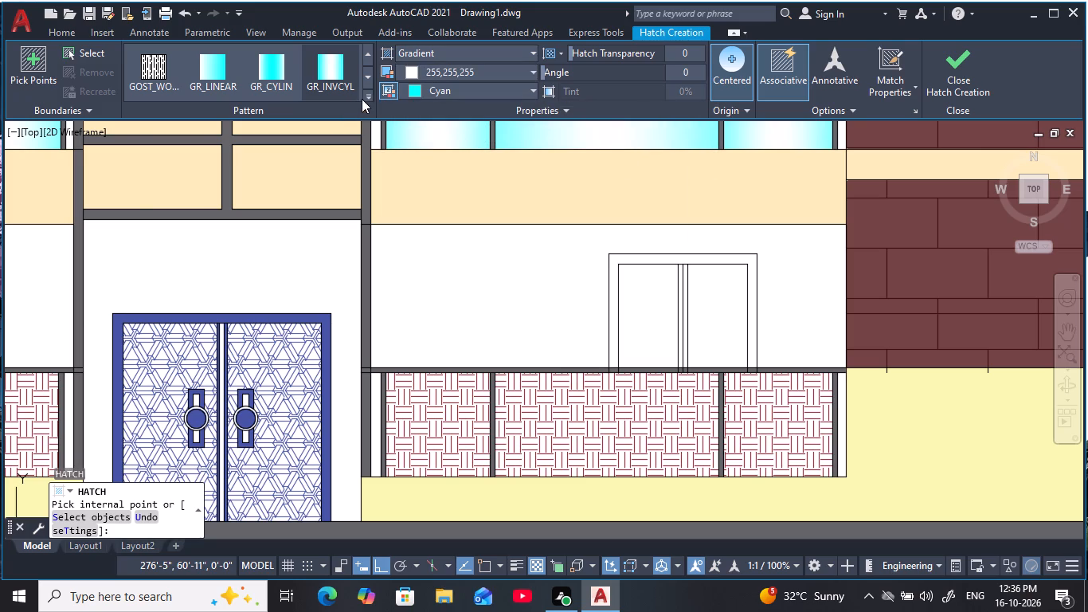
pyautogui.click(370, 95)
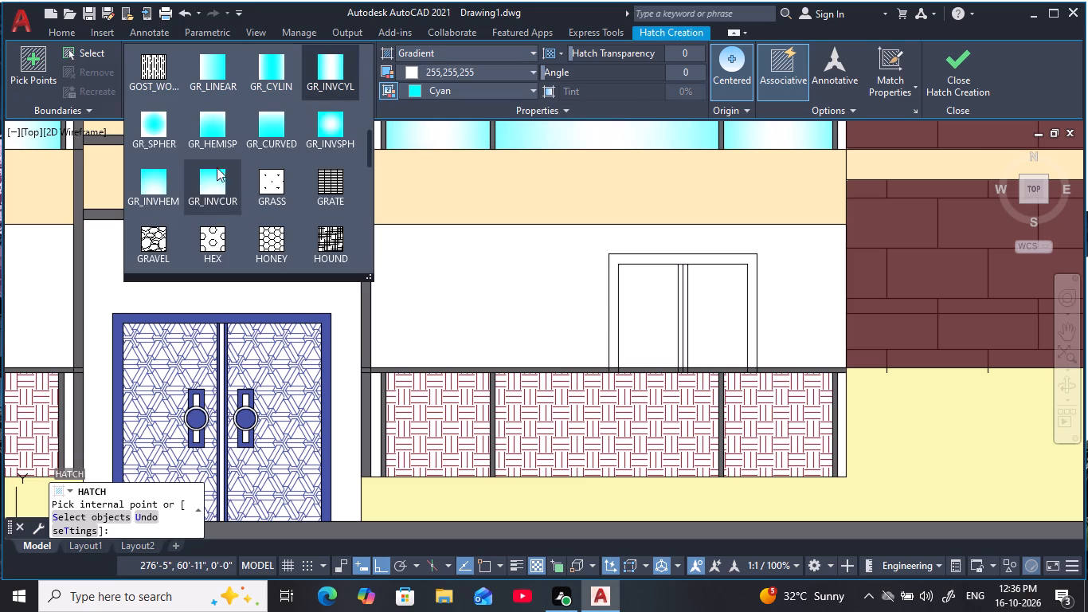
pyautogui.click(328, 75)
pyautogui.click(440, 72)
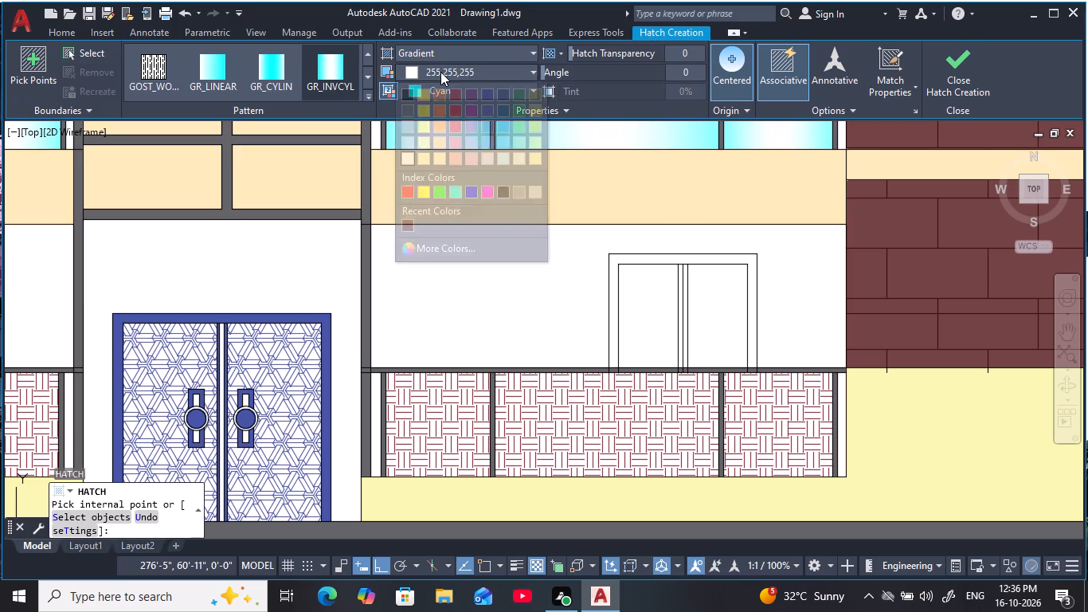
pyautogui.click(410, 225)
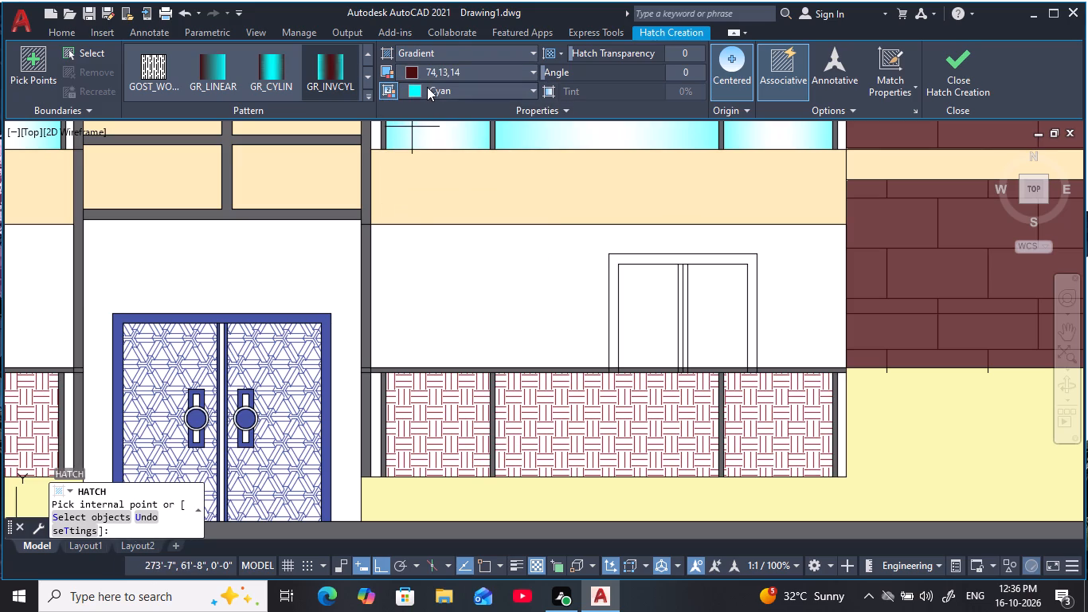
pyautogui.click(427, 87)
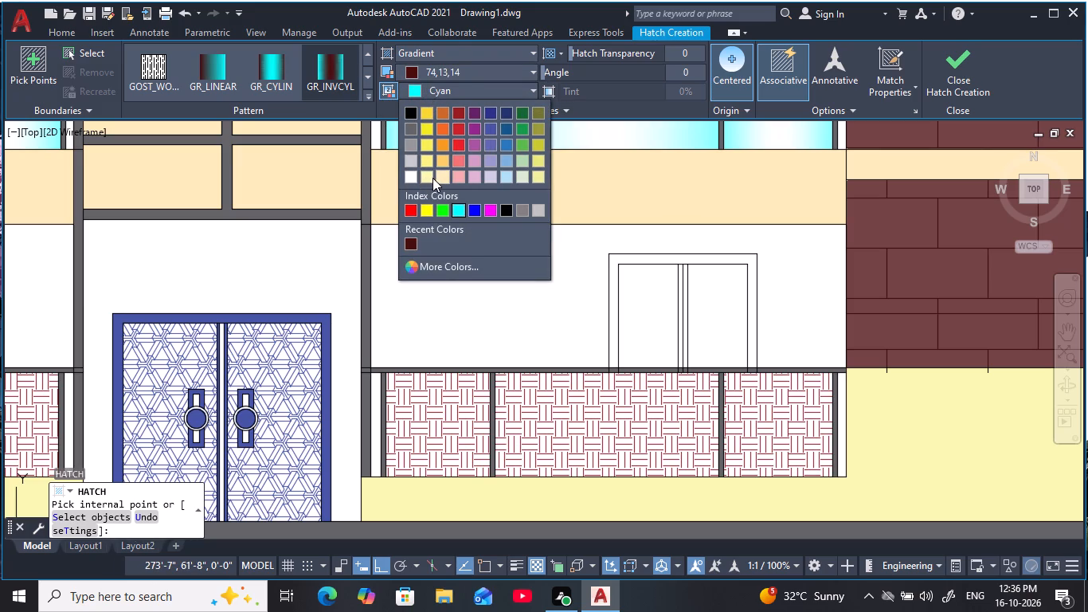
pyautogui.click(425, 175)
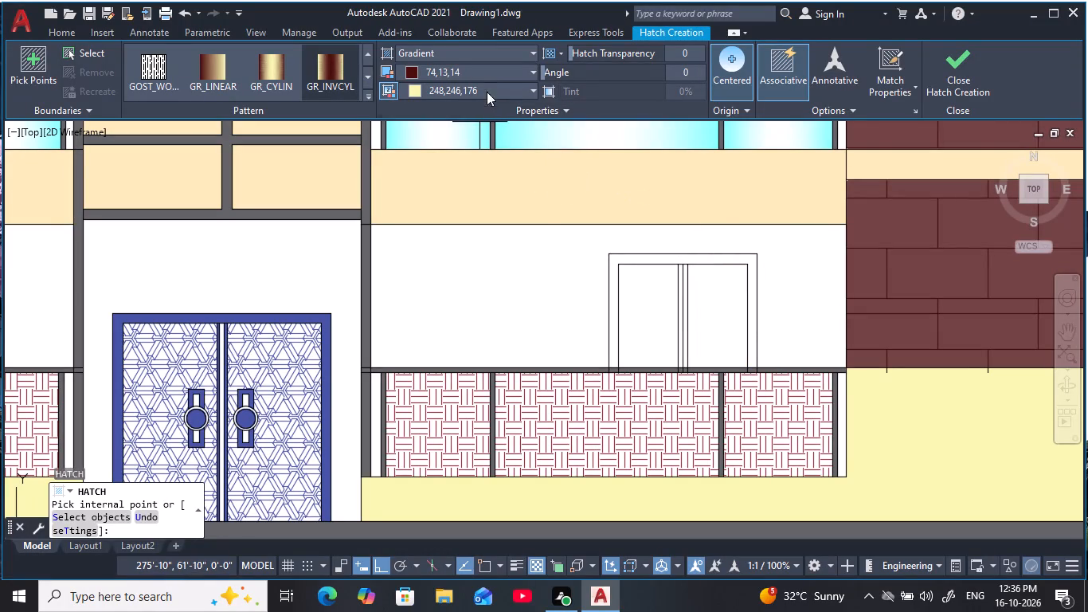
pyautogui.click(487, 70)
pyautogui.click(420, 161)
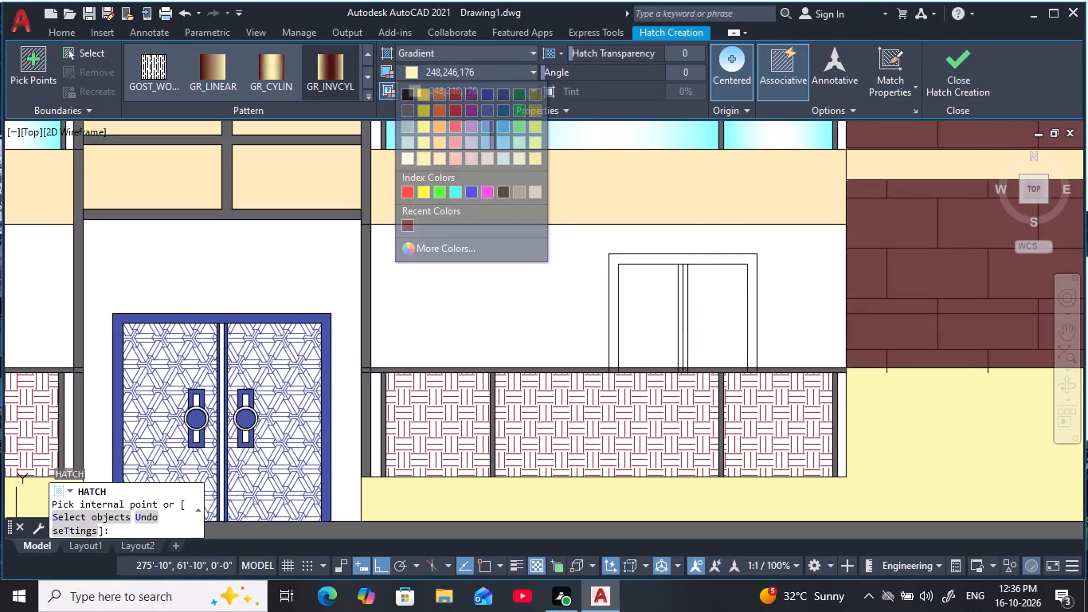
pyautogui.click(462, 93)
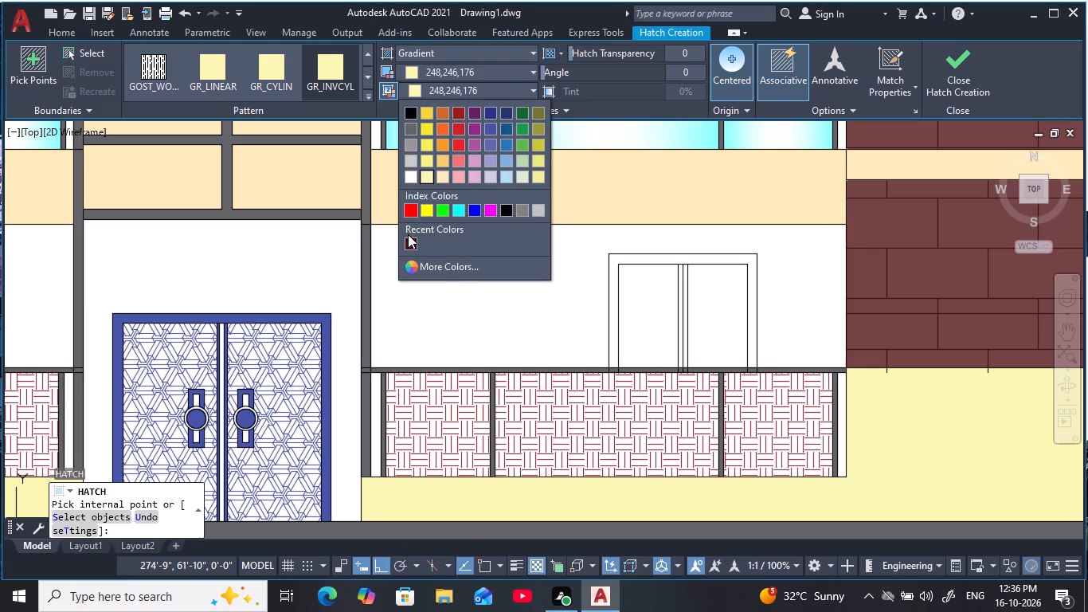
pyautogui.click(407, 238)
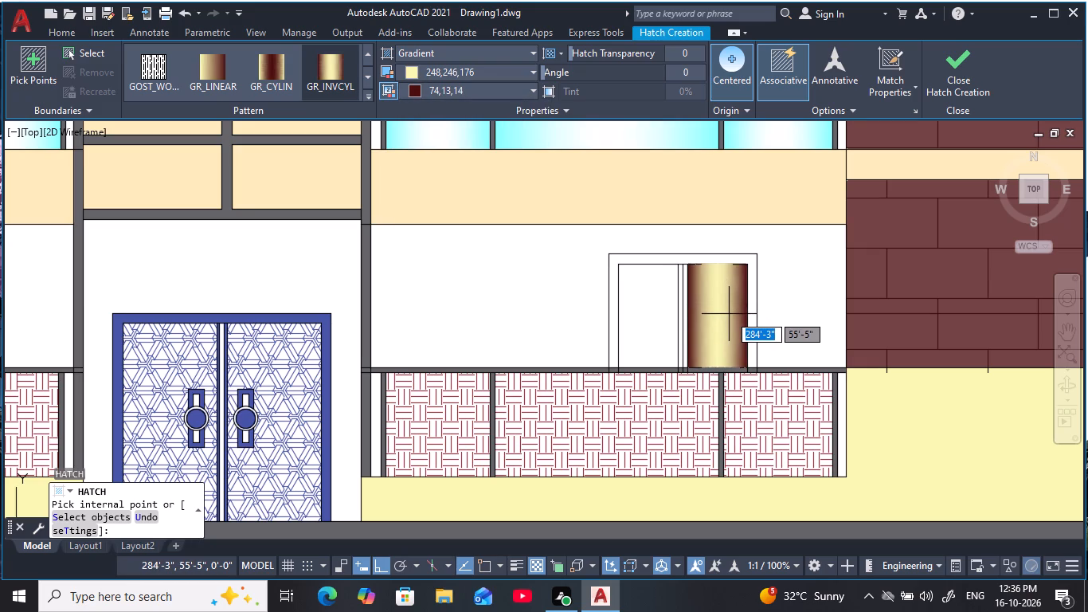
pyautogui.click(729, 314)
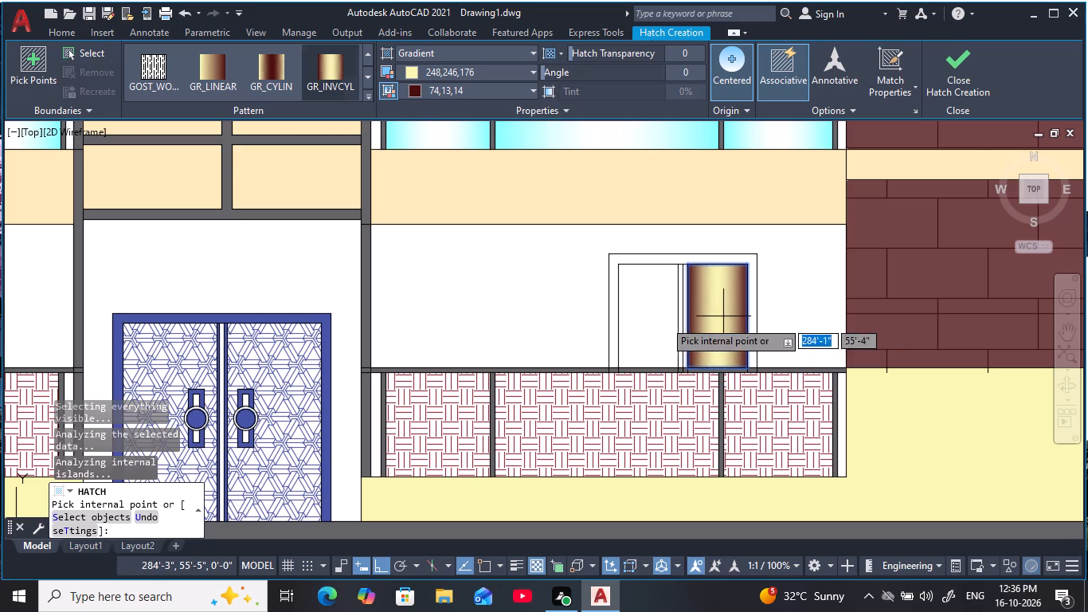
pyautogui.click(634, 322)
pyautogui.press('Escape')
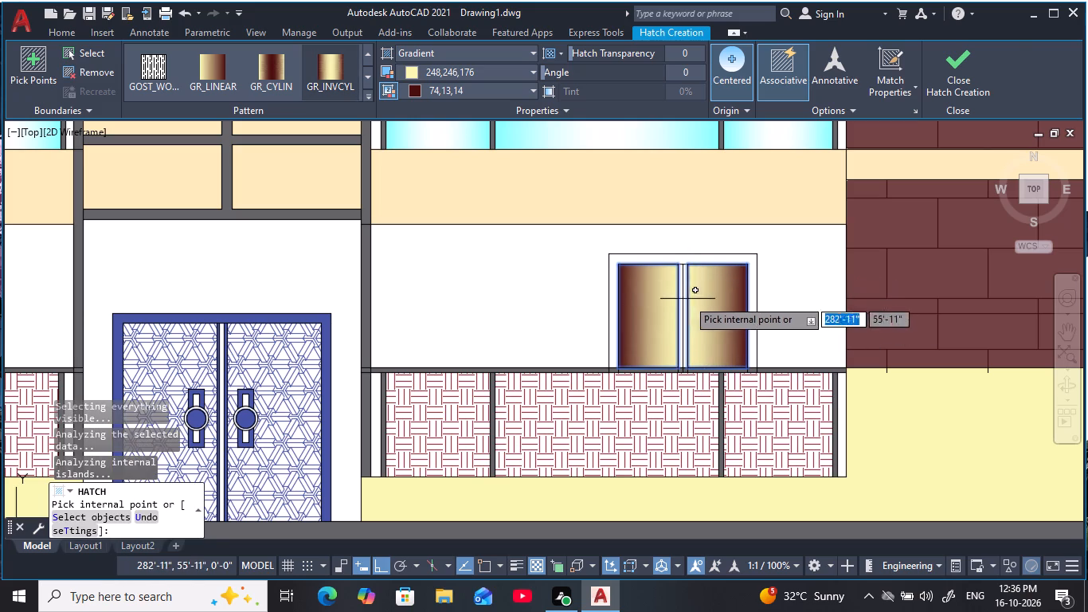
pyautogui.press('Escape')
pyautogui.press('Escape')
pyautogui.press('Escape')
pyautogui.press('Escape')
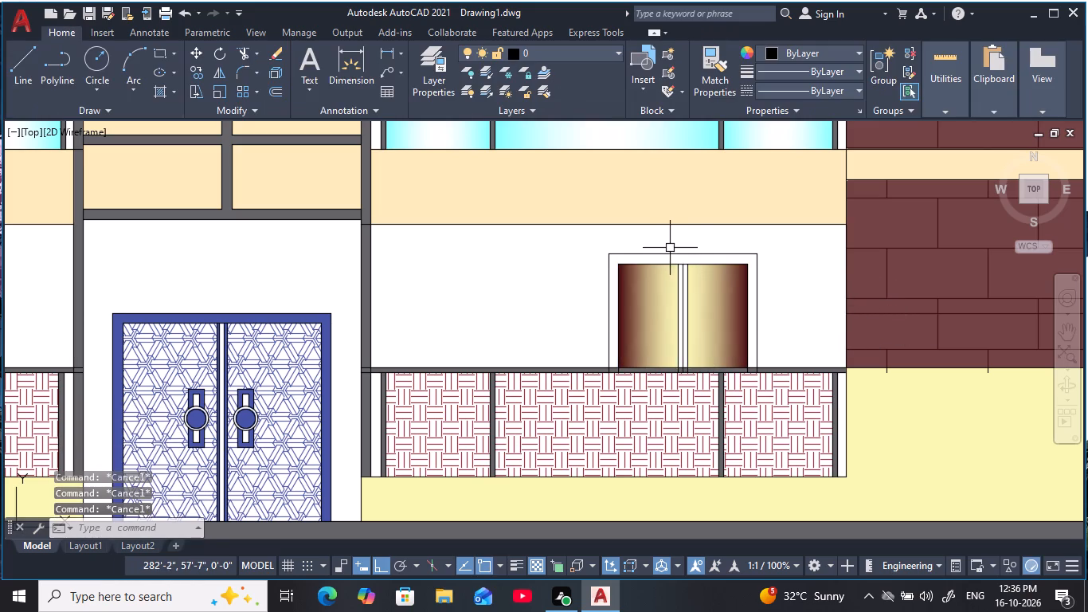
pyautogui.press('Escape')
pyautogui.press('Escape')
# Hatch the opening's outer frame with a Solid fill in colour 74,13,14 at 16 transparency.
pyautogui.scroll(1, 679, 244)
pyautogui.moveTo(679, 244); pyautogui.dragTo(638, 240, button='middle')
pyautogui.press('Escape')
pyautogui.press('Escape')
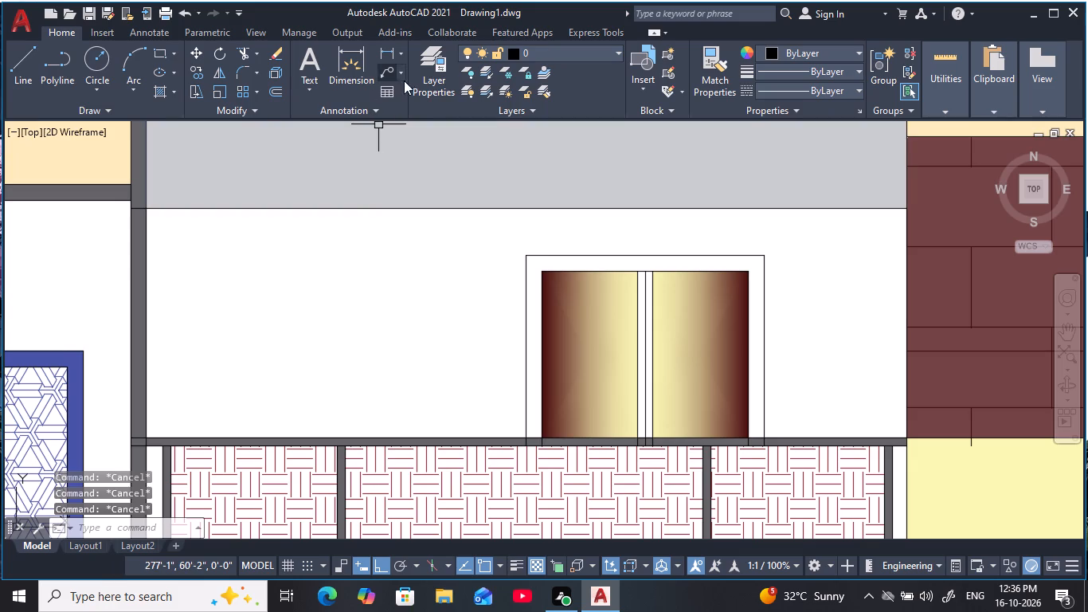
pyautogui.press('h')
pyautogui.press('space')
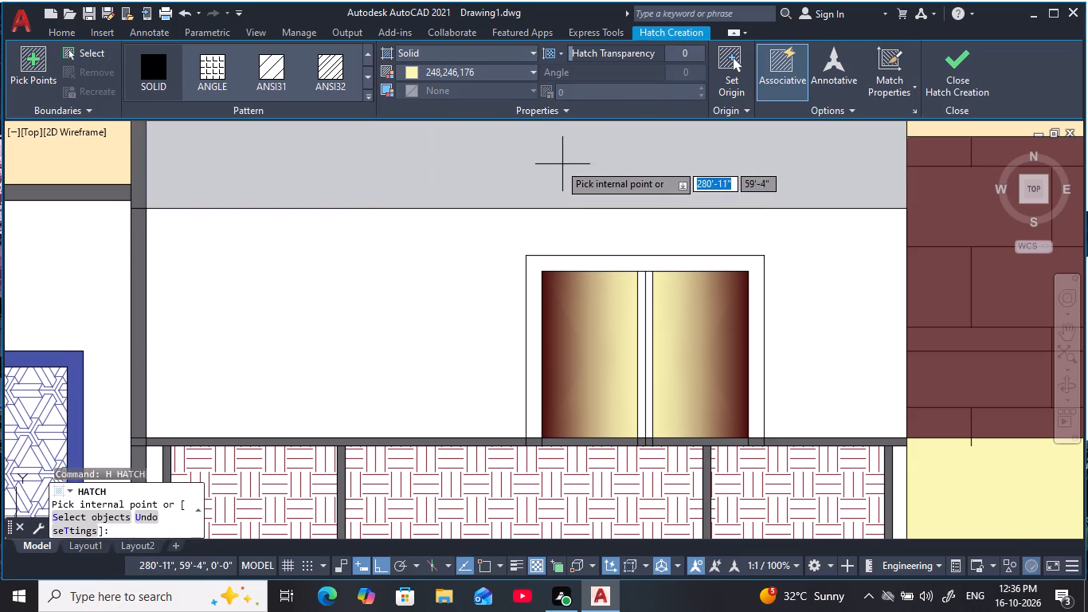
pyautogui.click(472, 76)
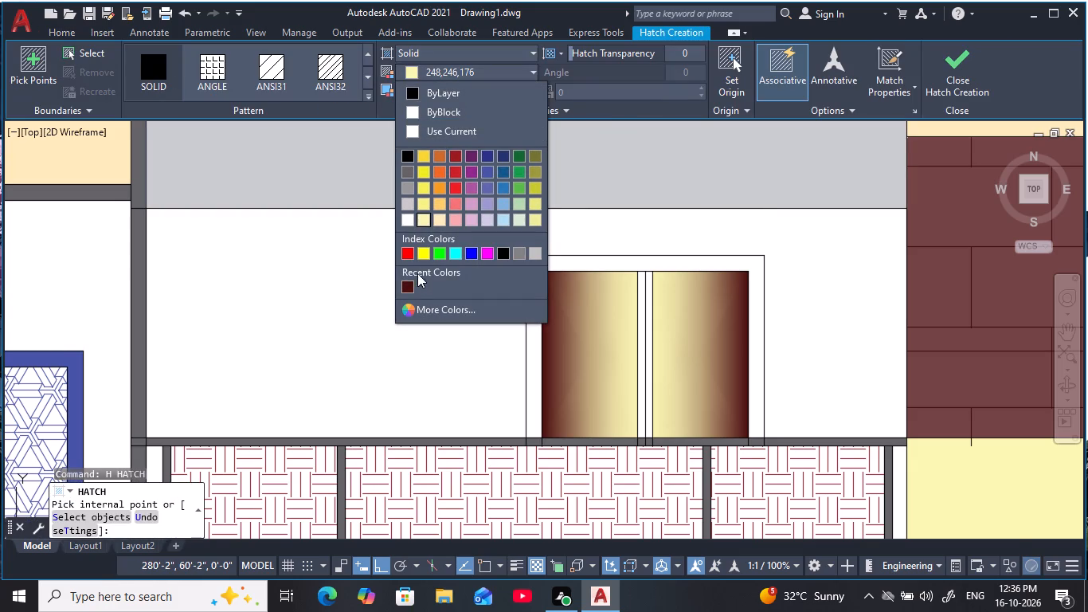
pyautogui.click(409, 284)
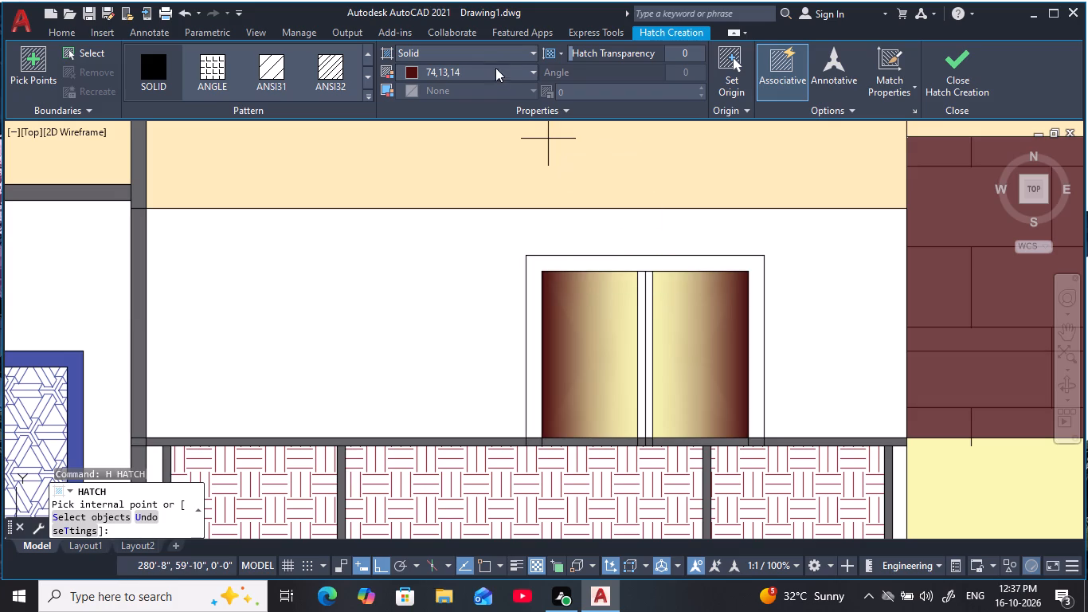
pyautogui.moveTo(576, 50); pyautogui.dragTo(620, 53)
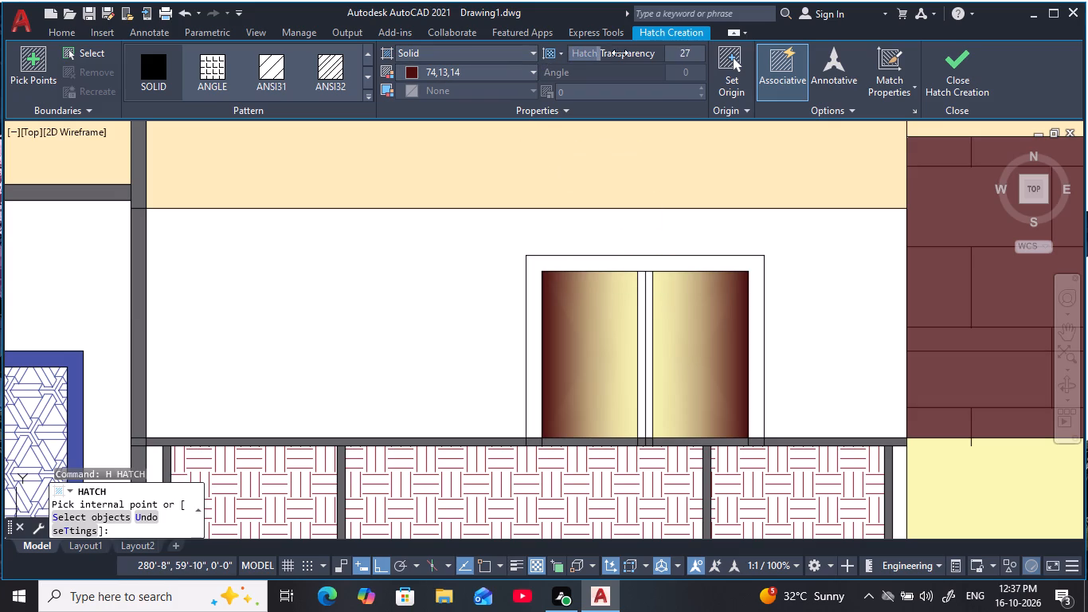
pyautogui.moveTo(620, 53); pyautogui.dragTo(620, 53)
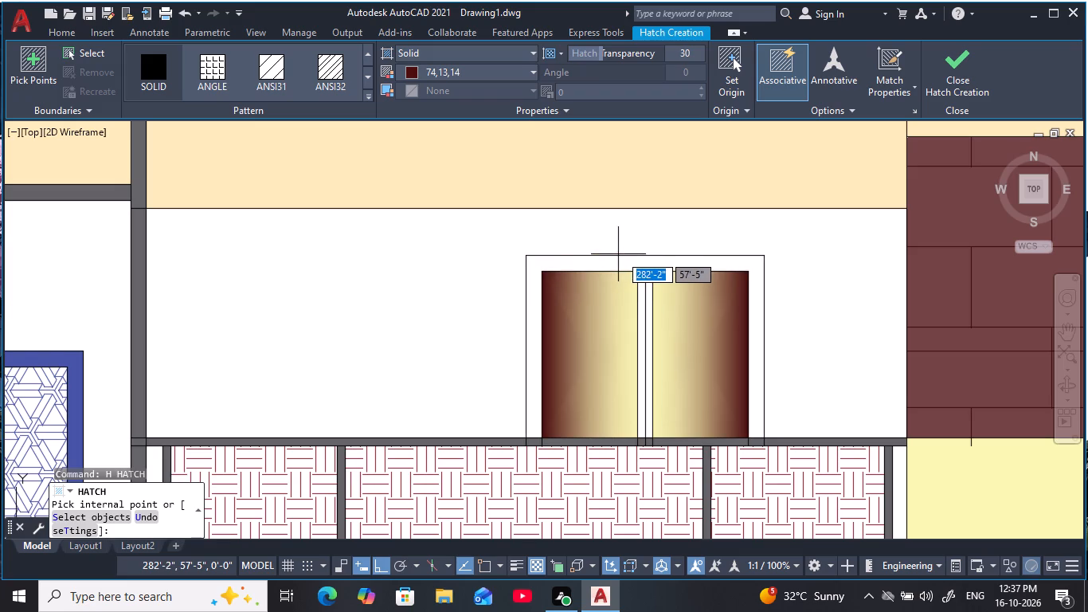
pyautogui.moveTo(606, 57); pyautogui.dragTo(587, 65)
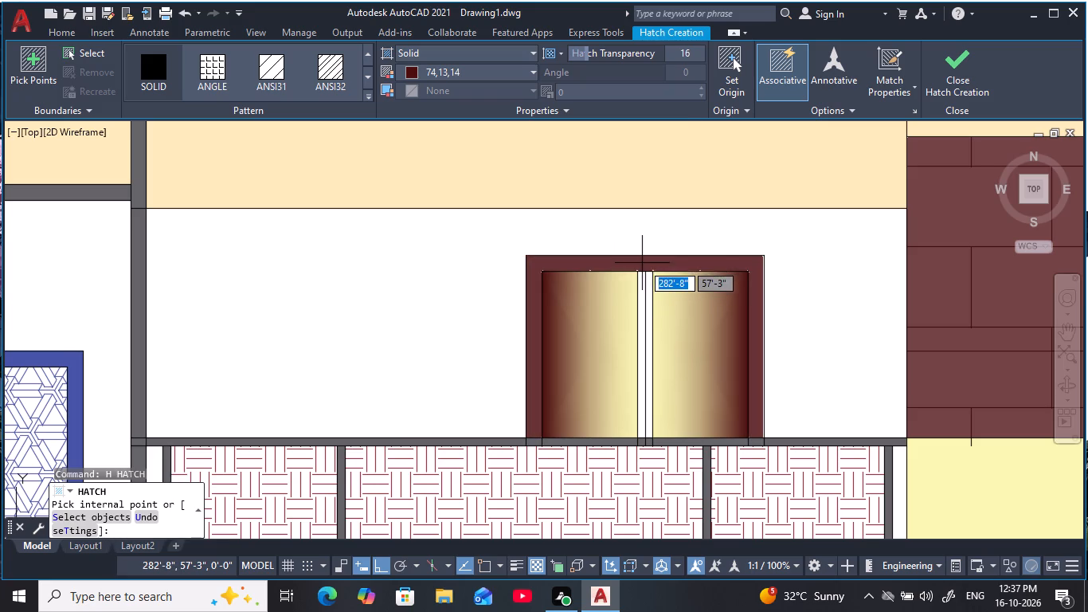
pyautogui.click(643, 265)
pyautogui.press('Escape')
pyautogui.press('Escape')
pyautogui.press('Escape')
# Copy the hatched ground-floor opening 11'-0" straight up onto the first-floor railing, using its lower outer frame corner as base point.
pyautogui.scroll(1, 714, 323)
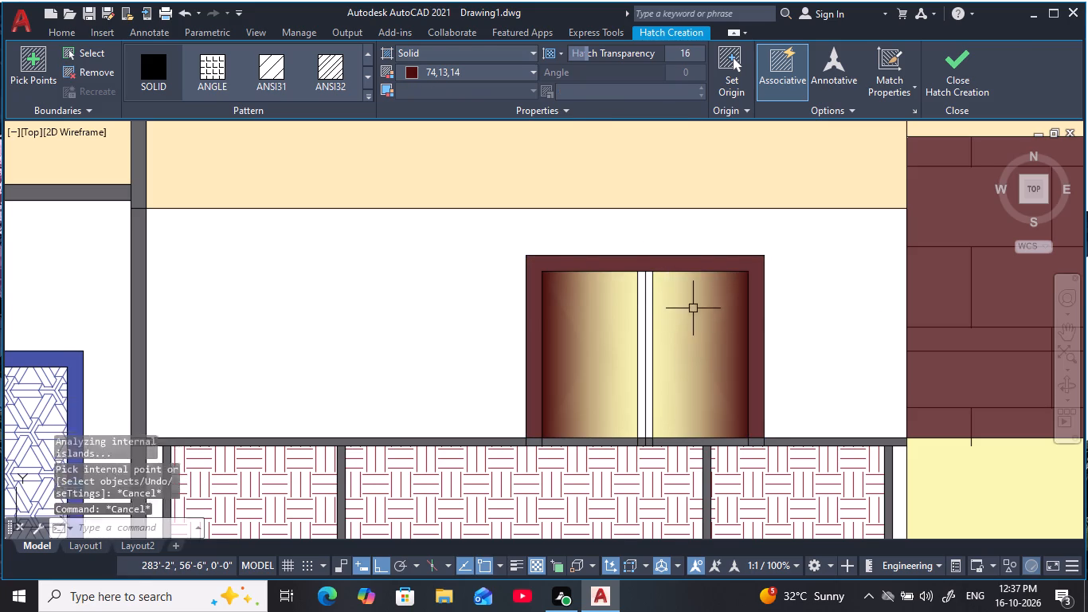
pyautogui.scroll(-2, 715, 324)
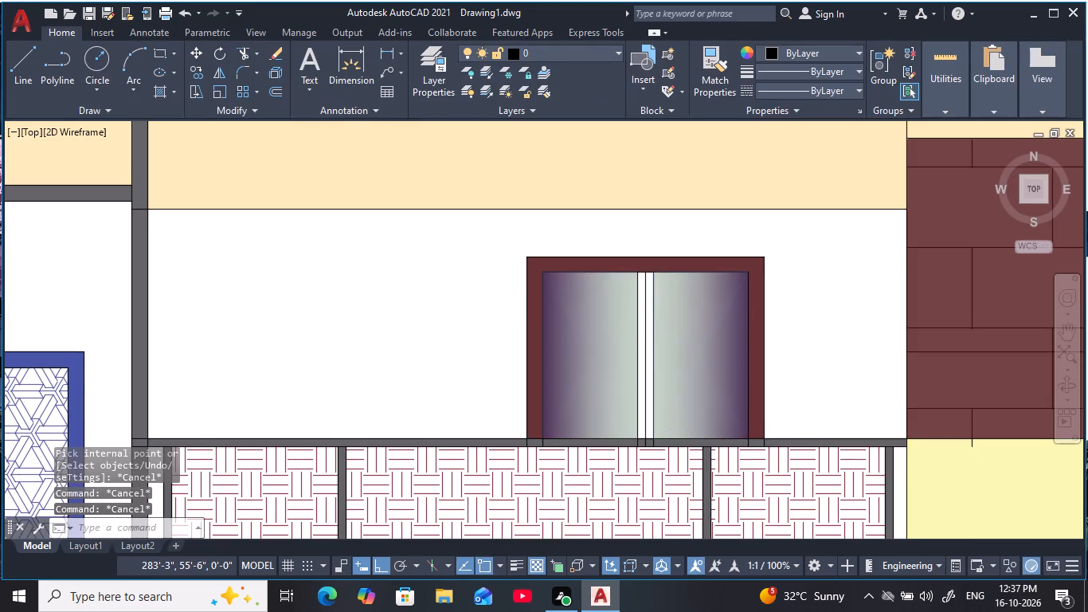
pyautogui.moveTo(671, 344); pyautogui.dragTo(658, 280, button='middle')
pyautogui.press('Escape')
pyautogui.press('Escape')
pyautogui.scroll(-1, 670, 267)
pyautogui.moveTo(667, 293); pyautogui.dragTo(659, 351, button='middle')
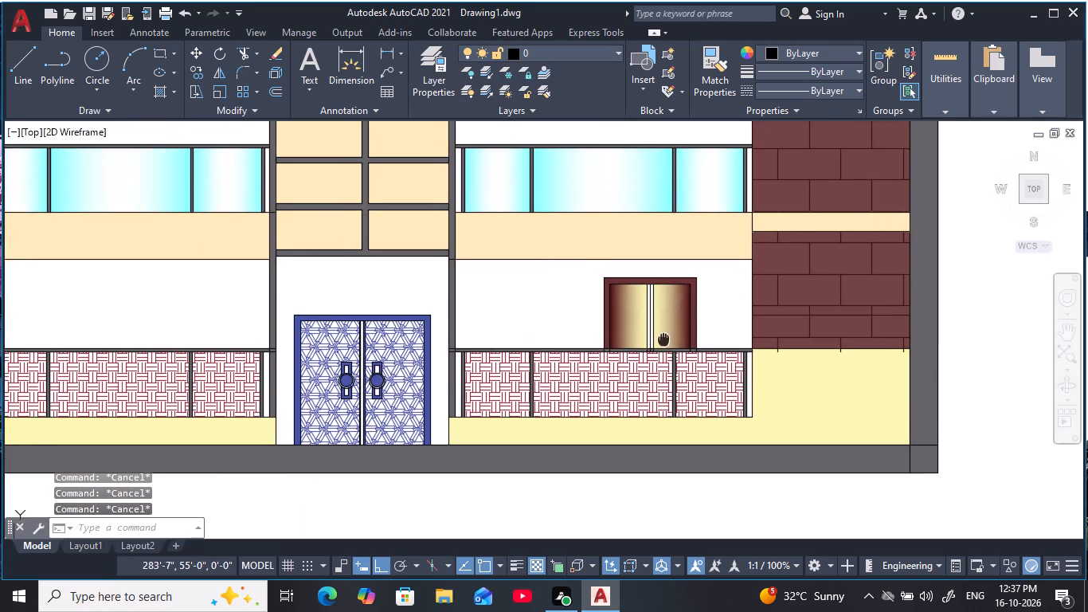
pyautogui.moveTo(659, 351); pyautogui.dragTo(657, 368, button='middle')
pyautogui.press('Escape')
pyautogui.click(557, 308)
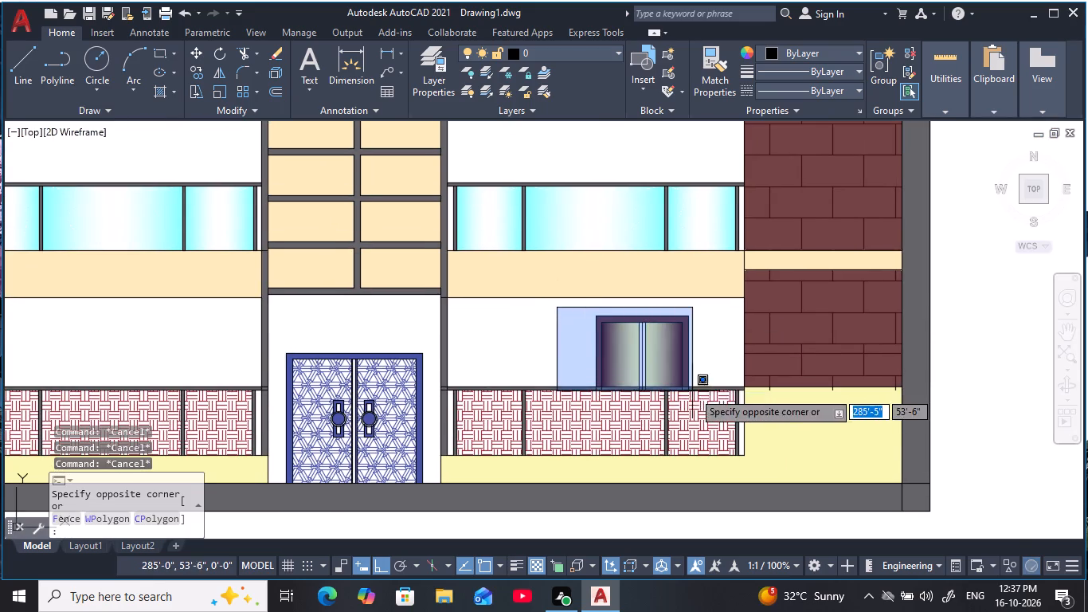
pyautogui.click(710, 403)
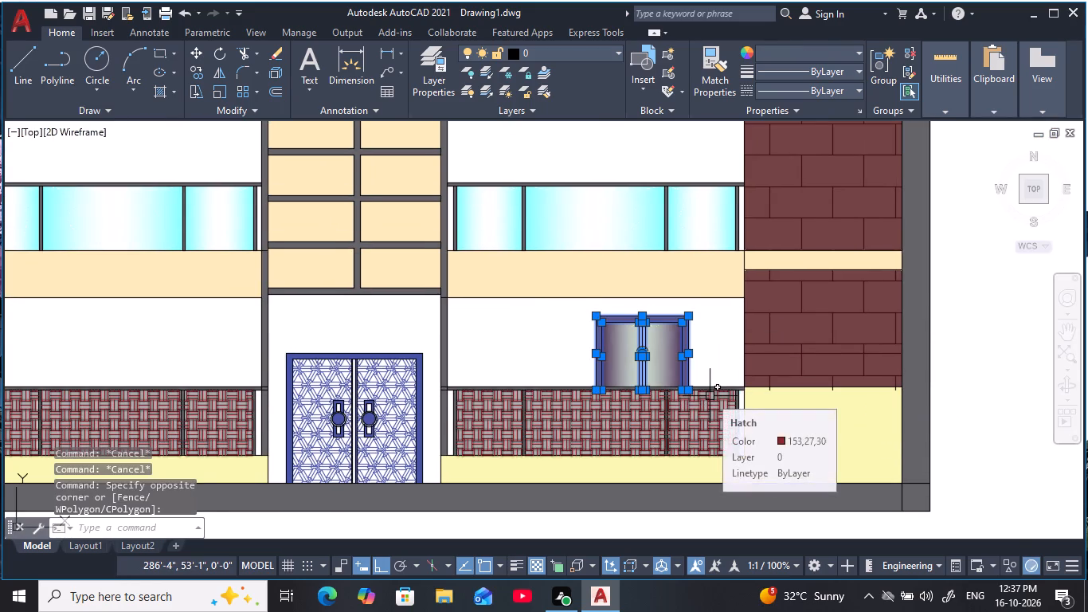
pyautogui.write('CO')
pyautogui.press('space')
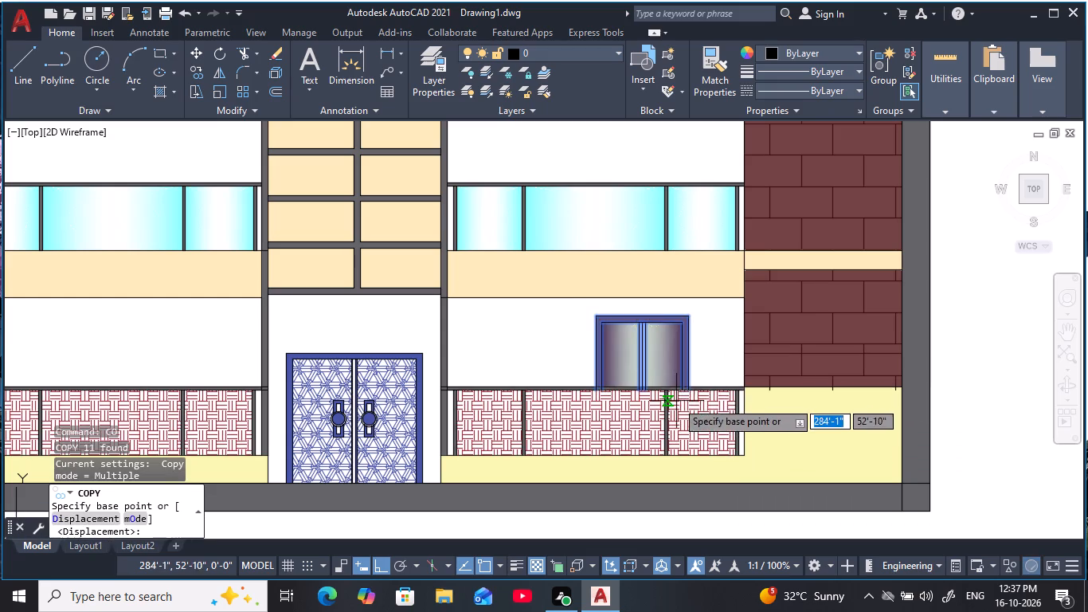
pyautogui.scroll(5, 691, 390)
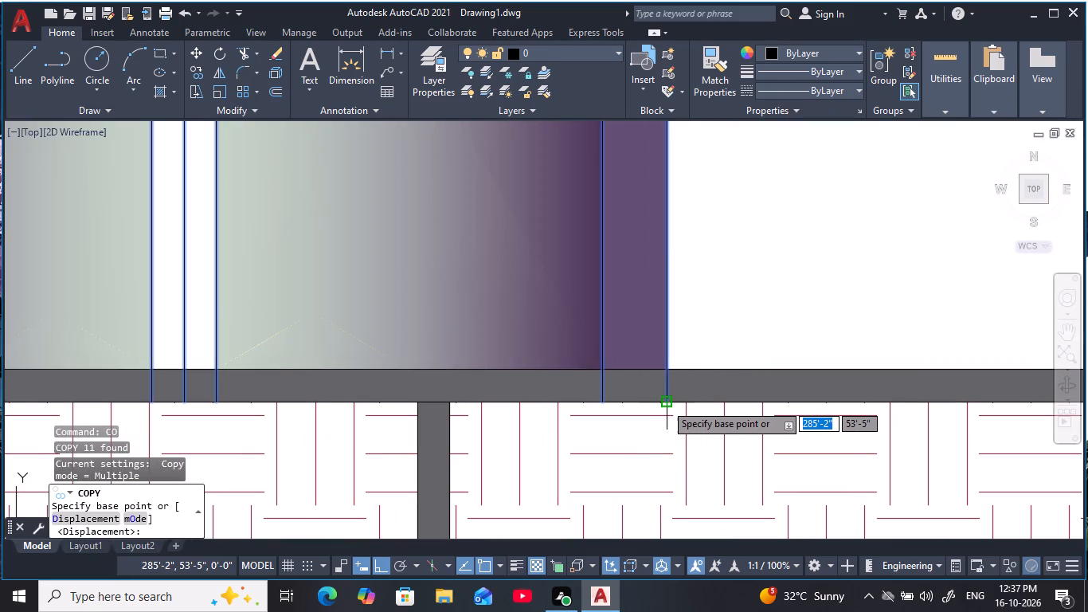
pyautogui.click(665, 403)
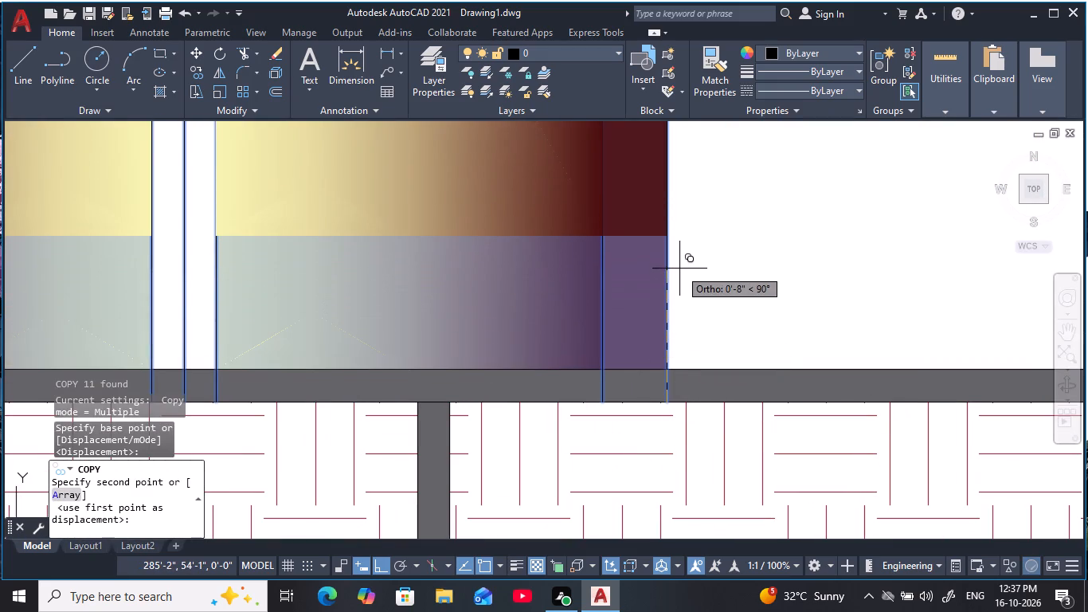
pyautogui.press('F8')
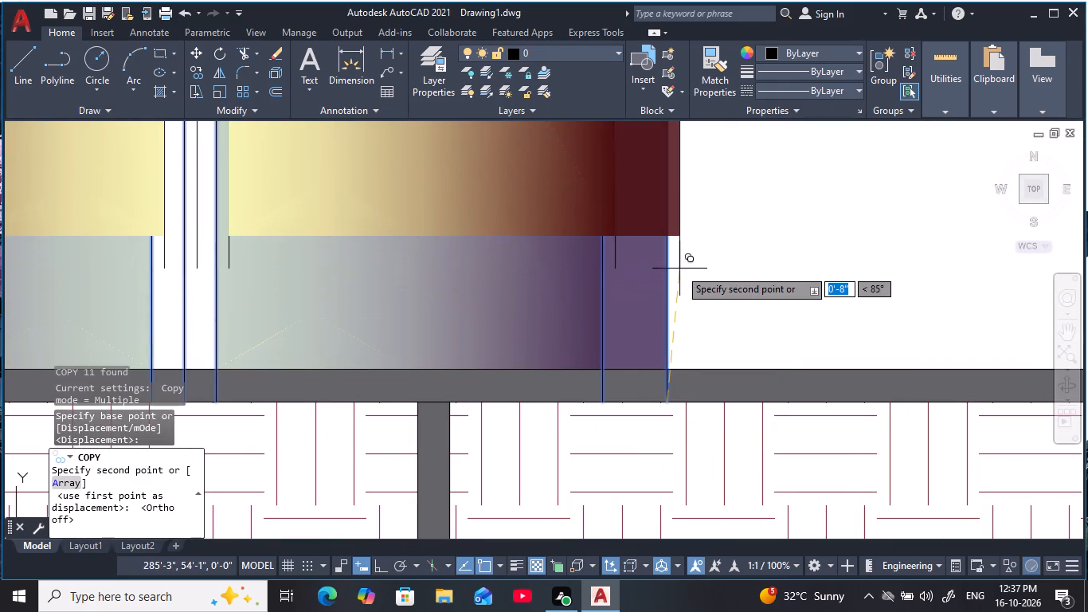
pyautogui.press('F8')
pyautogui.scroll(-3, 679, 269)
pyautogui.moveTo(681, 269); pyautogui.dragTo(687, 457, button='middle')
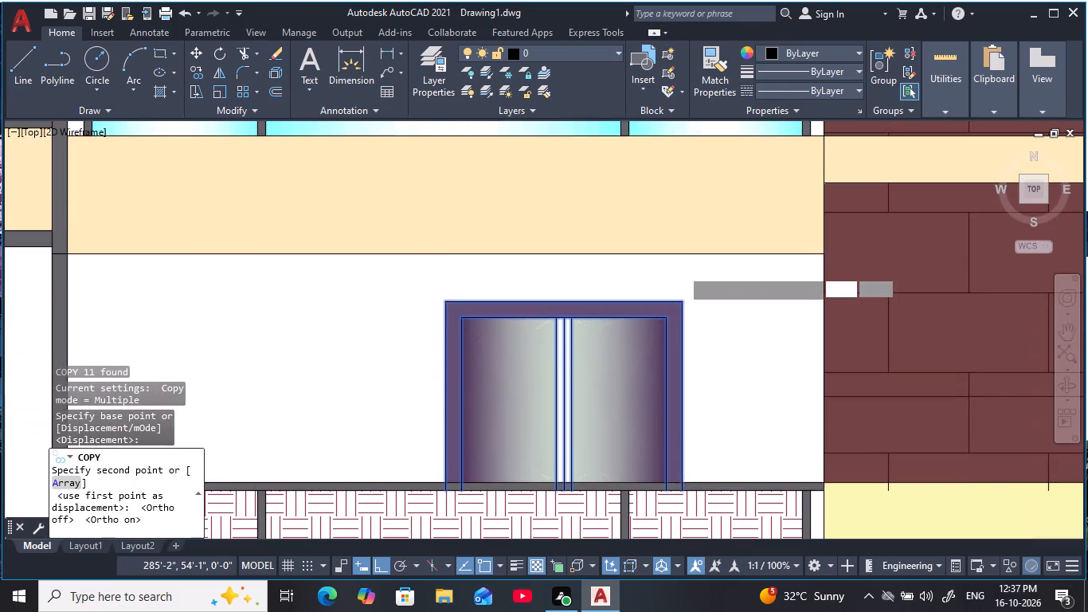
pyautogui.scroll(-2, 710, 398)
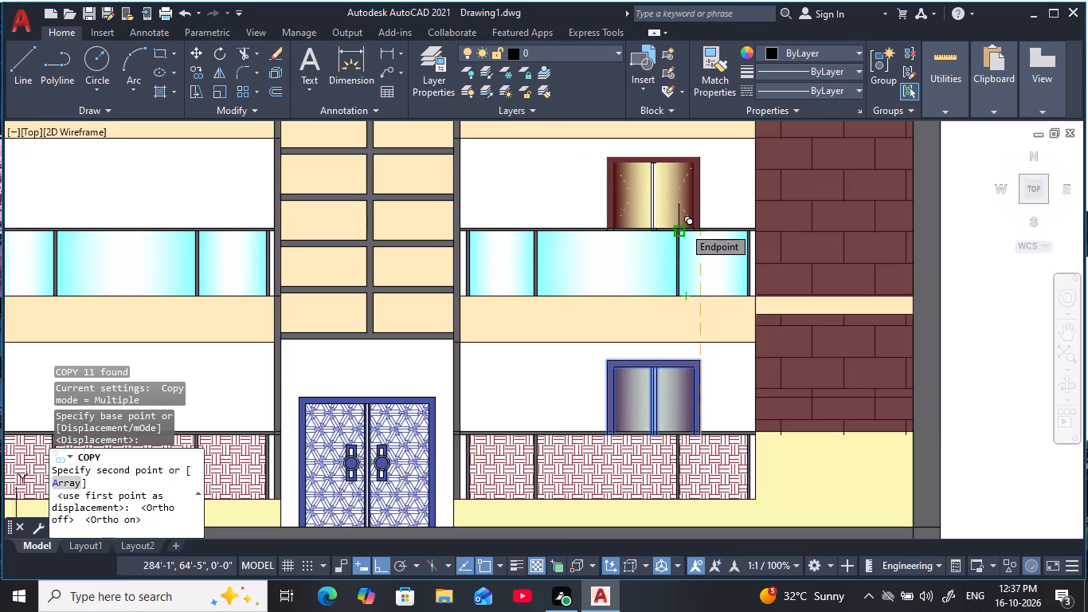
pyautogui.scroll(4, 683, 226)
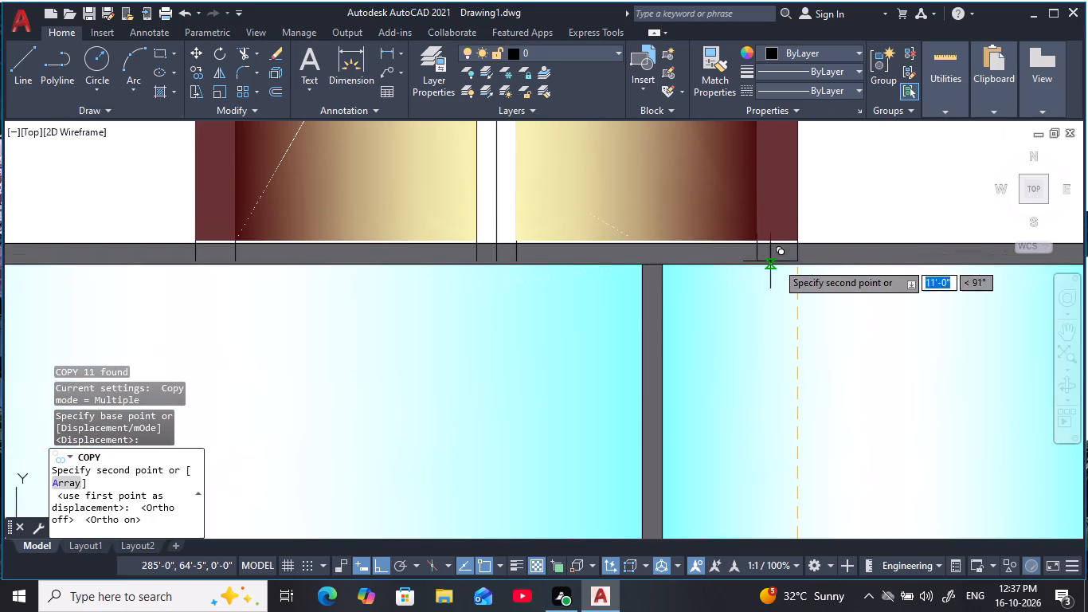
pyautogui.click(804, 260)
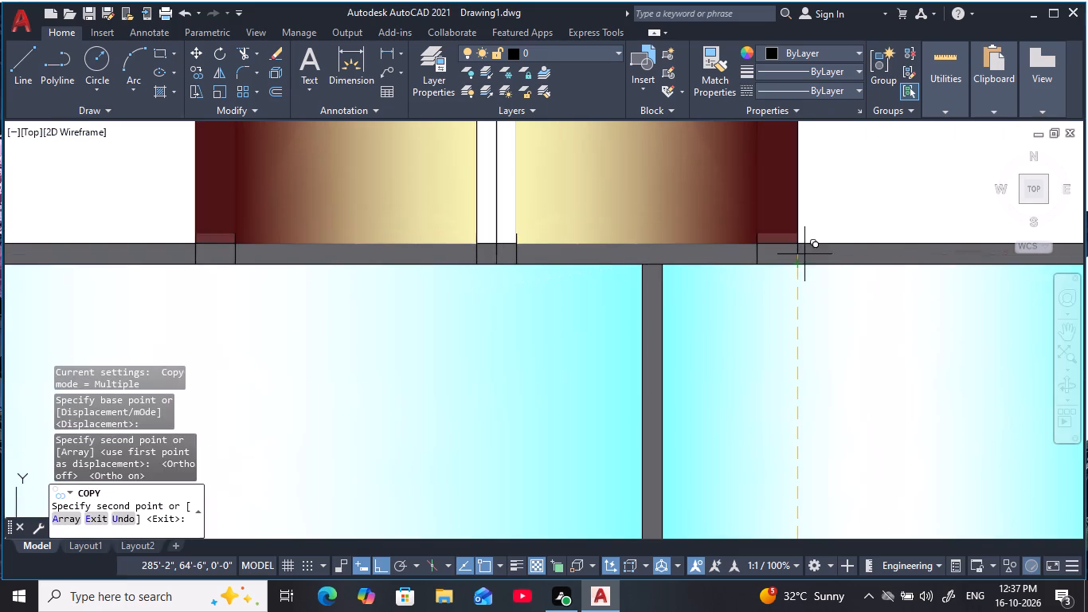
# Place further copies of the opening on the three floors above, at 22'-0", 33'-0" and 44'-0" from the original.
pyautogui.scroll(-3, 818, 230)
pyautogui.moveTo(824, 215); pyautogui.dragTo(843, 429, button='middle')
pyautogui.moveTo(816, 262); pyautogui.dragTo(820, 284, button='middle')
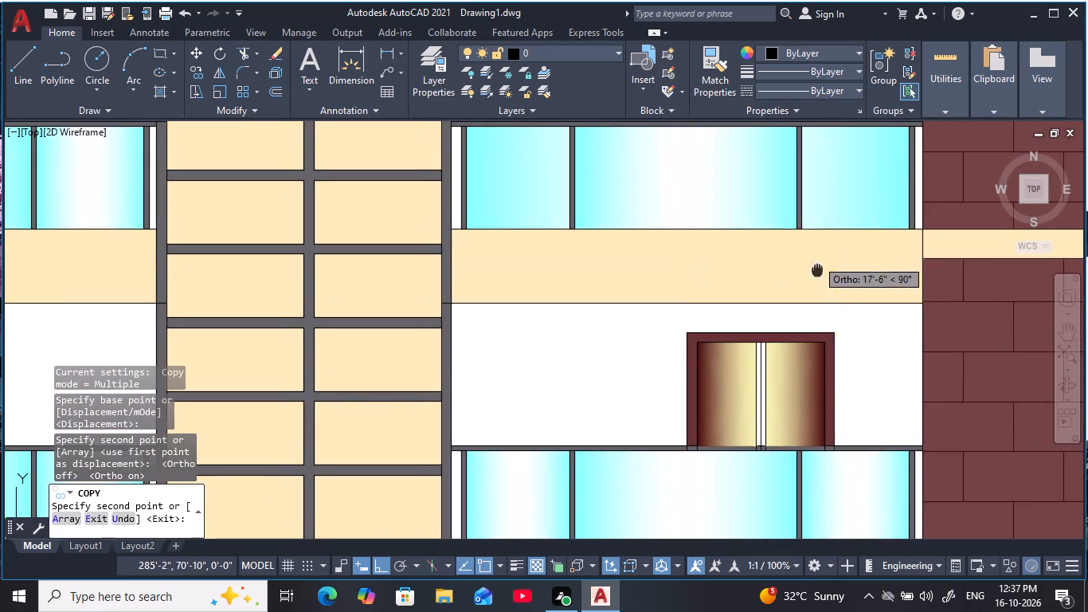
pyautogui.moveTo(820, 284); pyautogui.dragTo(824, 461, button='middle')
pyautogui.scroll(3, 826, 341)
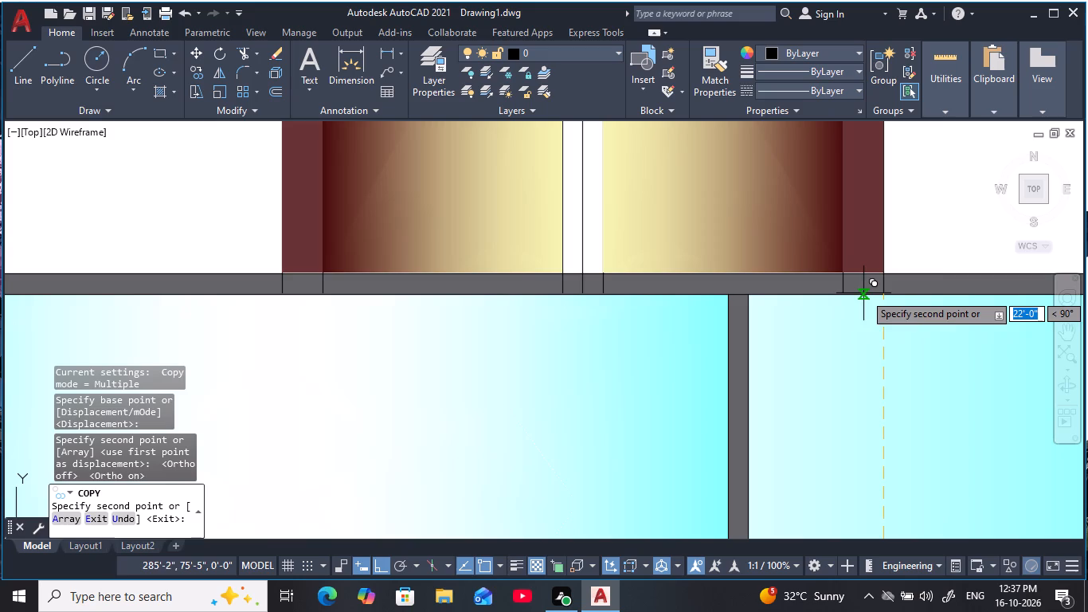
pyautogui.click(883, 295)
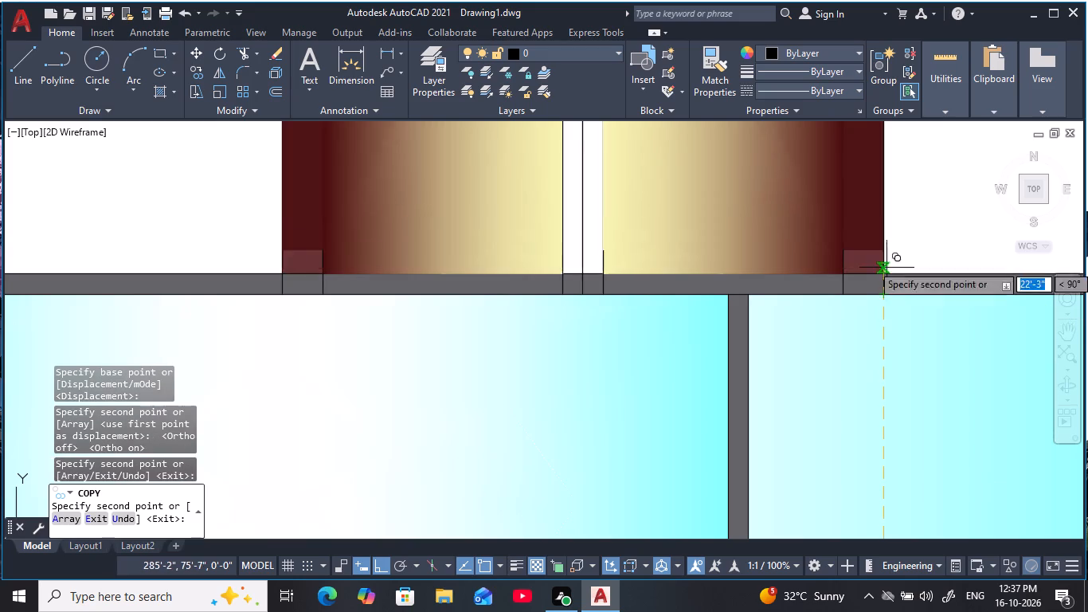
pyautogui.scroll(-2, 890, 237)
pyautogui.moveTo(890, 222); pyautogui.dragTo(905, 482, button='middle')
pyautogui.moveTo(894, 225); pyautogui.dragTo(901, 493, button='middle')
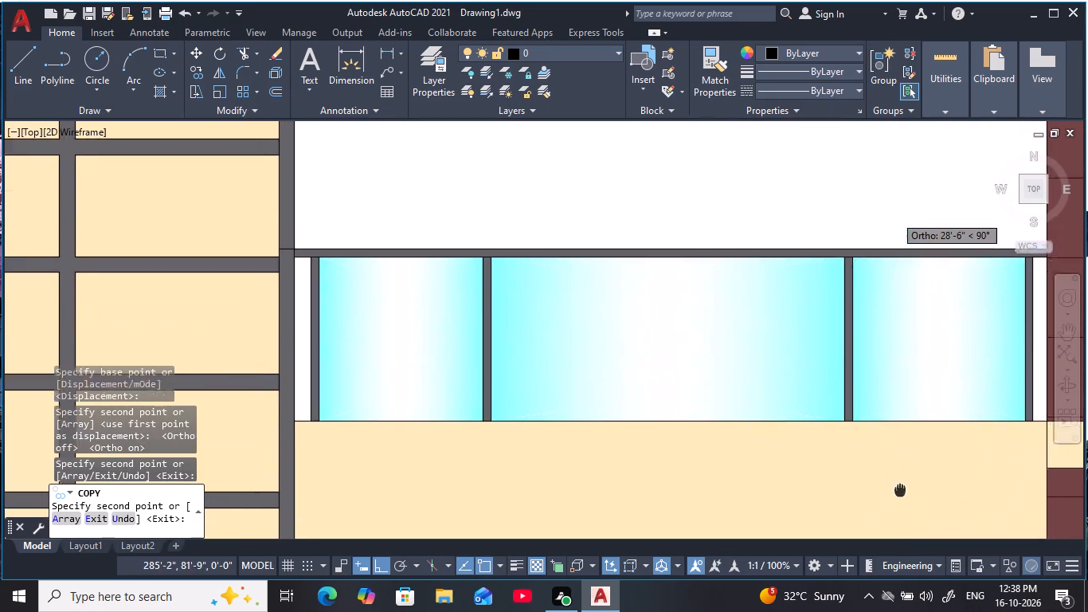
pyautogui.moveTo(901, 493); pyautogui.dragTo(902, 498, button='middle')
pyautogui.scroll(4, 911, 269)
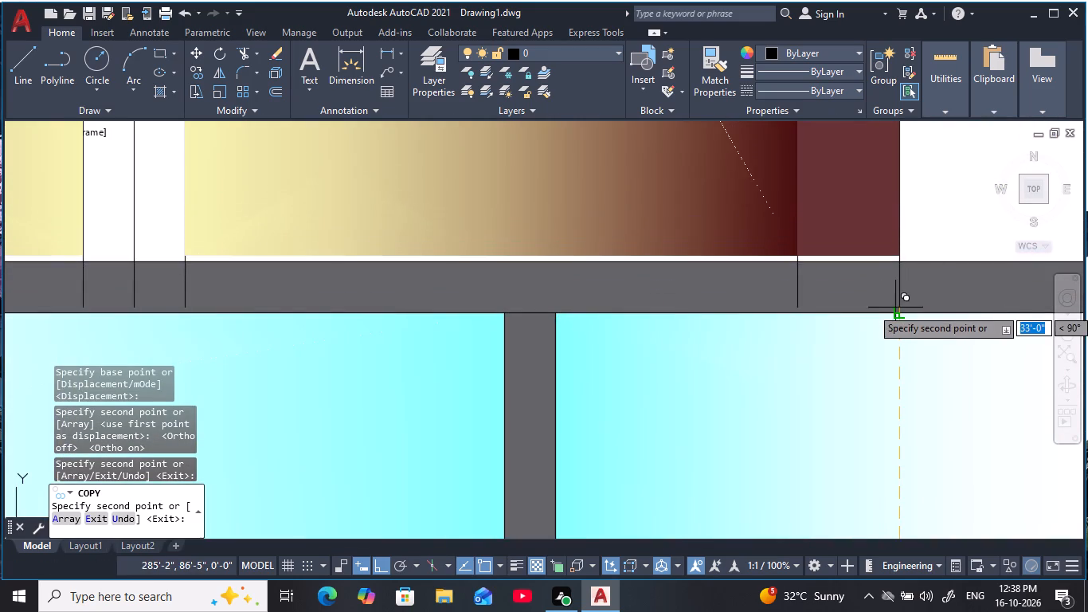
pyautogui.click(904, 312)
pyautogui.scroll(-2, 922, 243)
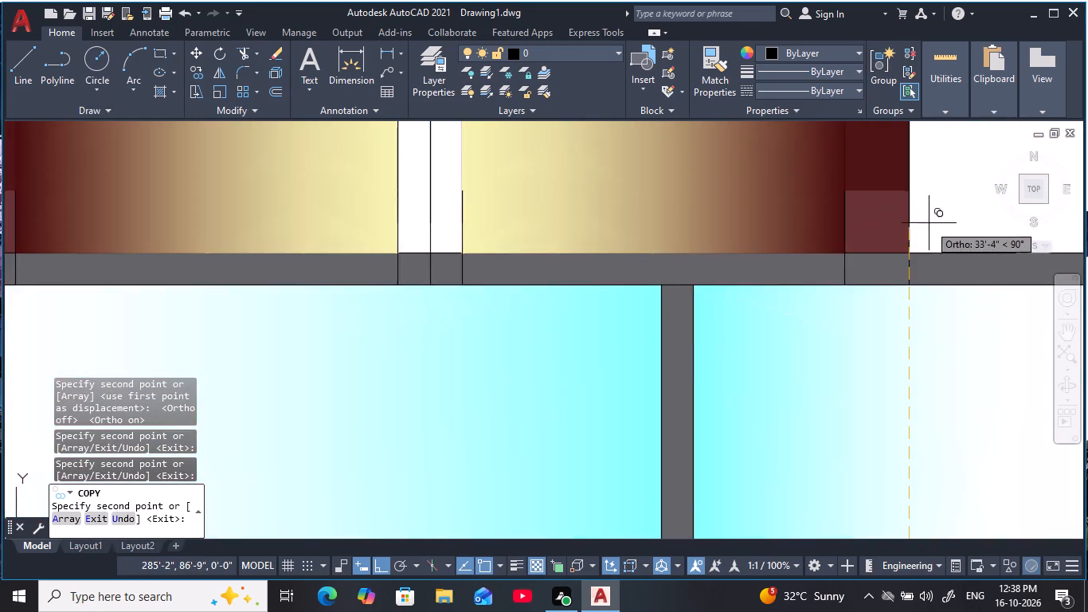
pyautogui.moveTo(921, 254); pyautogui.dragTo(957, 579, button='middle')
pyautogui.scroll(-5, 954, 313)
pyautogui.moveTo(956, 243); pyautogui.dragTo(950, 472, button='middle')
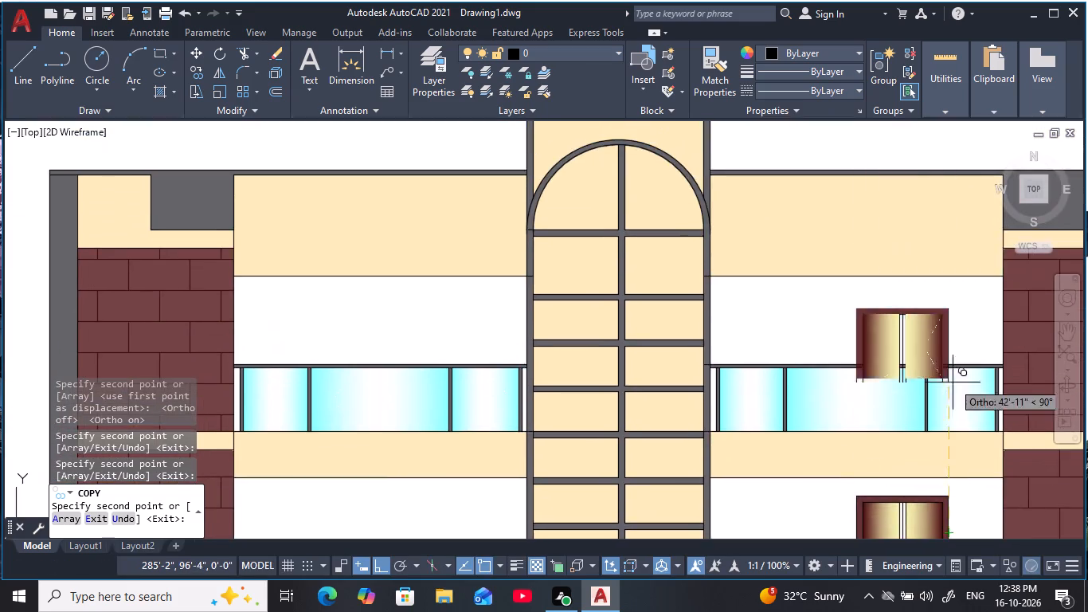
pyautogui.scroll(7, 953, 373)
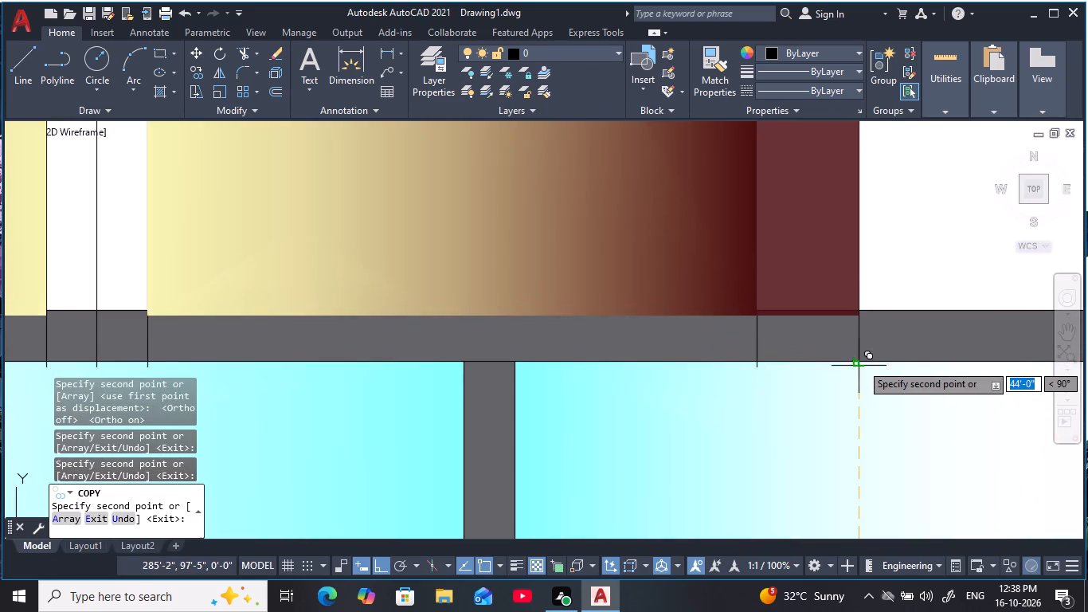
pyautogui.click(863, 361)
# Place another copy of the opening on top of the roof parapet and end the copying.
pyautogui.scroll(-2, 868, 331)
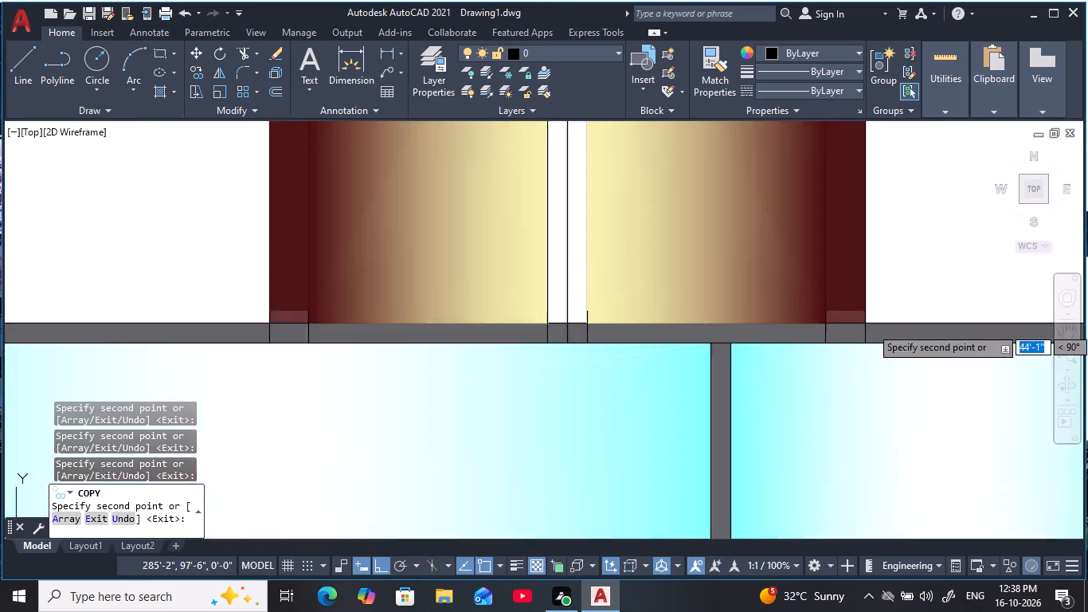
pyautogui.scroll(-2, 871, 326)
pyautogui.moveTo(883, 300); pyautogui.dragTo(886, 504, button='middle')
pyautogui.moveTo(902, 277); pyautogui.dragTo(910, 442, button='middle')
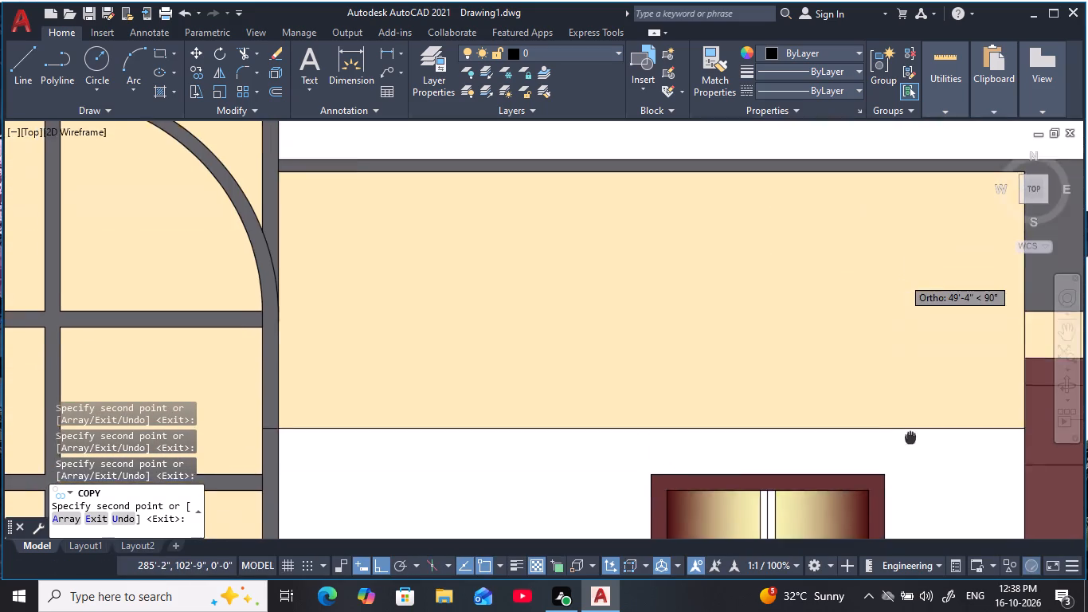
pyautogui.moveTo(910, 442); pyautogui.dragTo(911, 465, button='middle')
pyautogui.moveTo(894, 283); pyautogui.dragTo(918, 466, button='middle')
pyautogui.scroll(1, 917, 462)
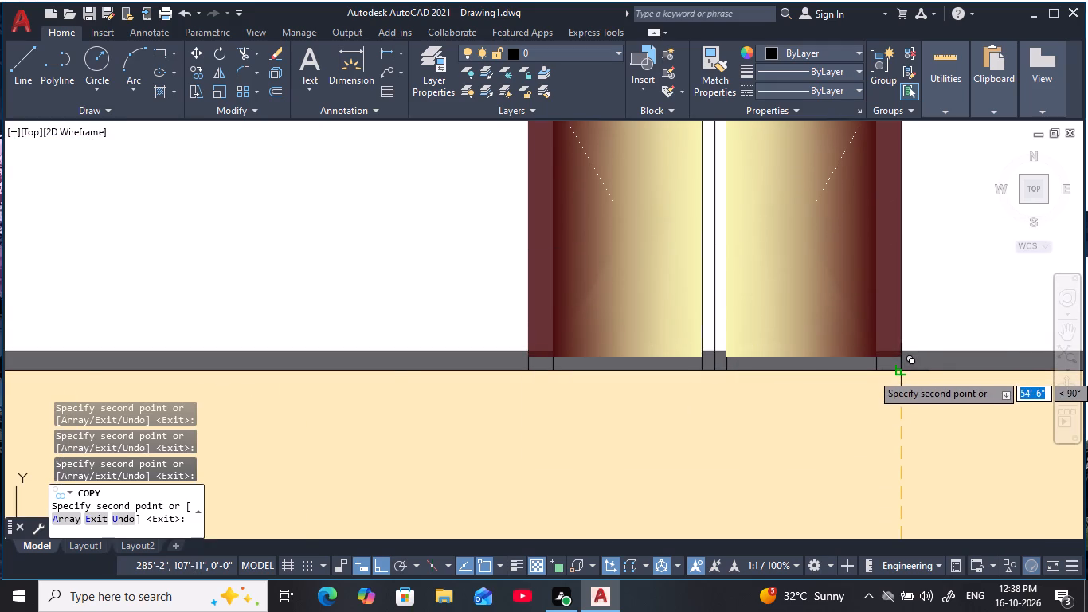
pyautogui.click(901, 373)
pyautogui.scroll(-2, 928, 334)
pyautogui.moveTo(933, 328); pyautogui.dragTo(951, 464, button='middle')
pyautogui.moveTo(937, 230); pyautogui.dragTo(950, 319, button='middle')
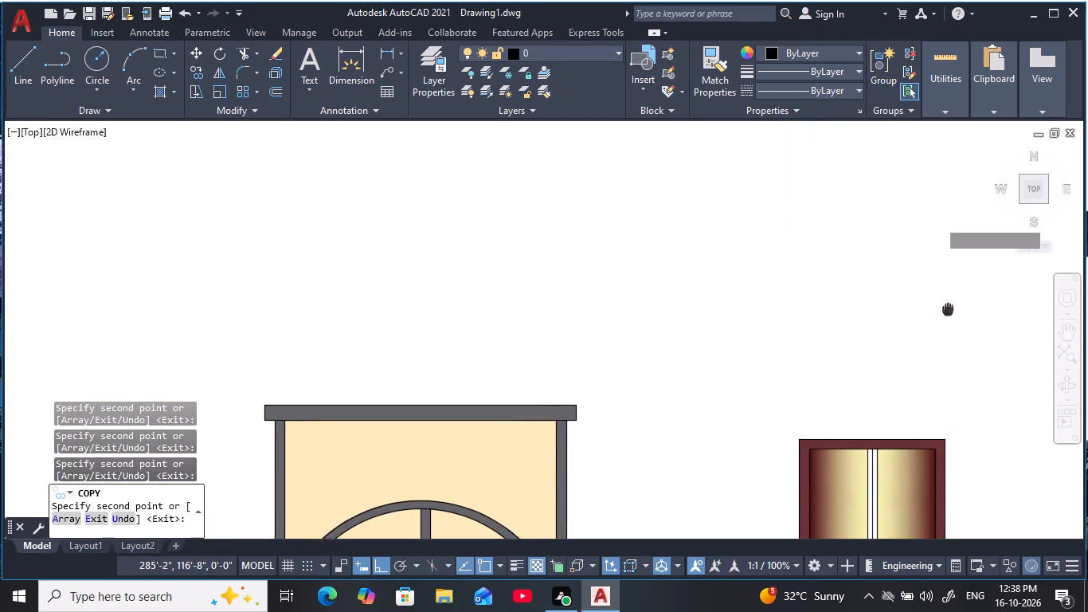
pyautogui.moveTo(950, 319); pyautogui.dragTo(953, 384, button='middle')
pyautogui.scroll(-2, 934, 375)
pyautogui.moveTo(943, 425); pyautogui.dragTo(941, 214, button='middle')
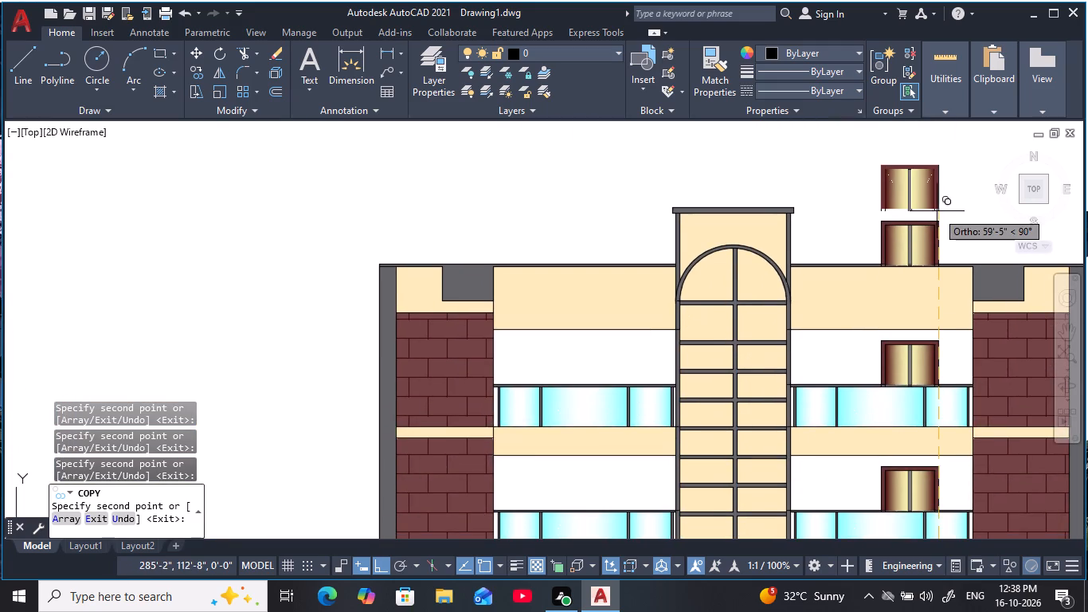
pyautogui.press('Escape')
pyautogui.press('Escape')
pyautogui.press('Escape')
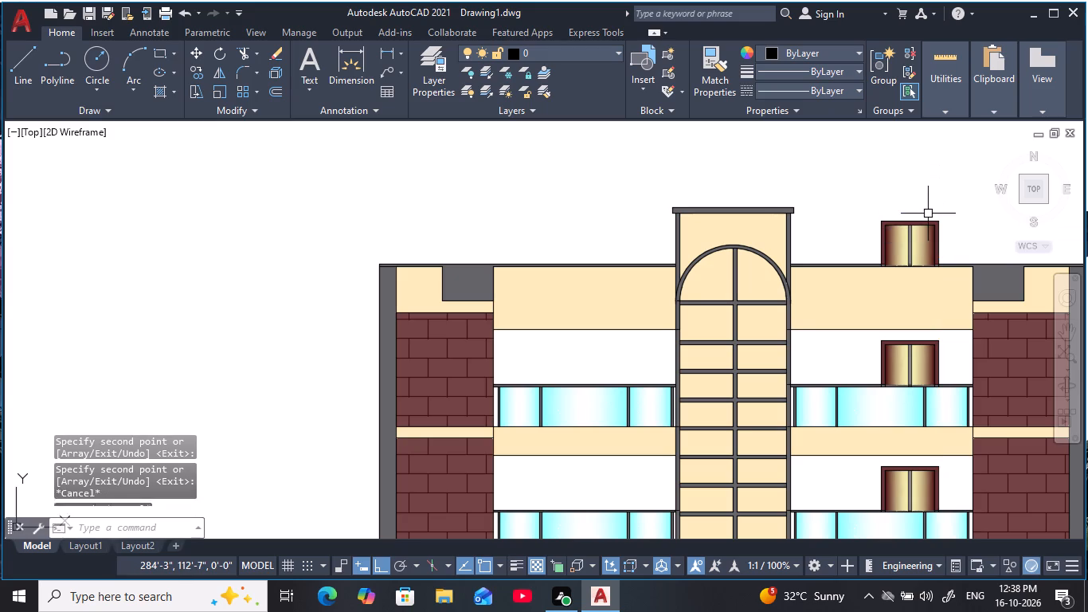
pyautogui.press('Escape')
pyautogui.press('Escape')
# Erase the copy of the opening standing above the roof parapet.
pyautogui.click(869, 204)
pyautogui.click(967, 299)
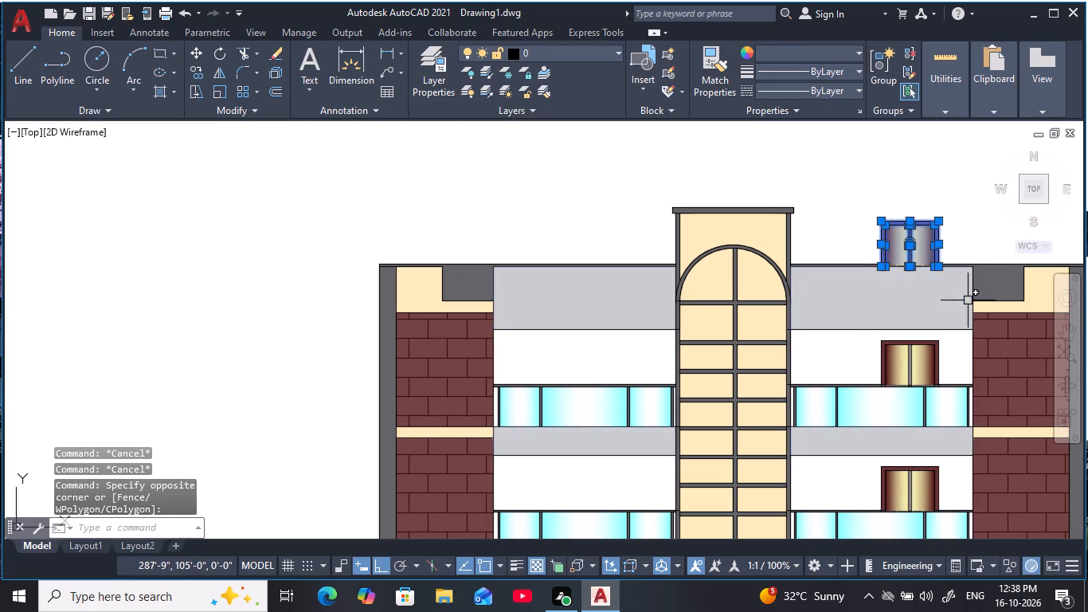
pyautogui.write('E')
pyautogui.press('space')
# Review the copied openings across all floors of the elevation.
pyautogui.scroll(-1, 943, 327)
pyautogui.scroll(1, 941, 330)
pyautogui.scroll(-1, 941, 331)
pyautogui.moveTo(941, 331); pyautogui.dragTo(856, 167, button='middle')
pyautogui.moveTo(860, 387); pyautogui.dragTo(832, 380, button='middle')
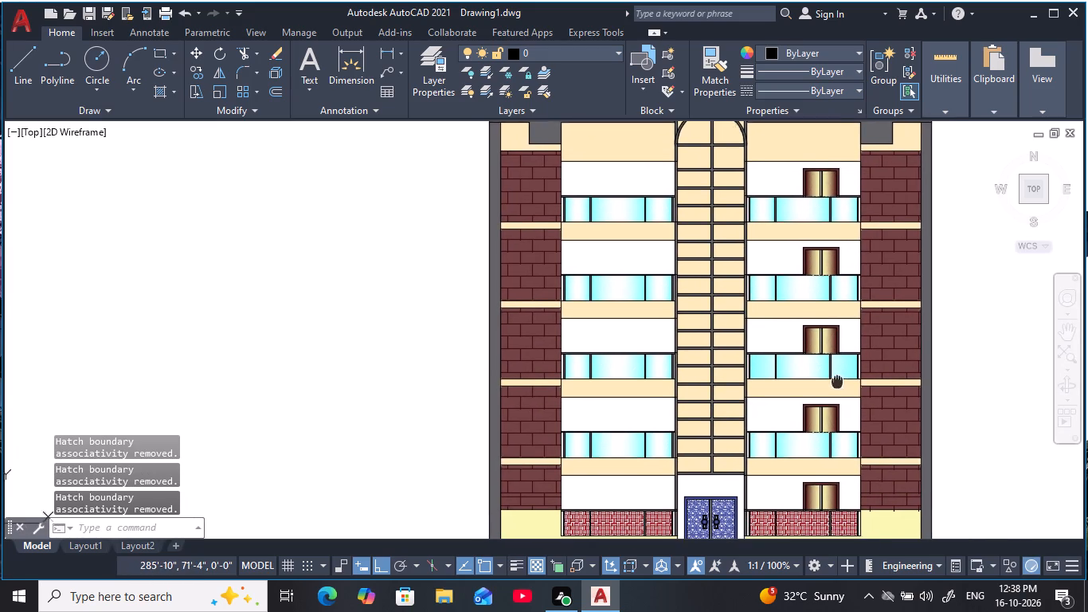
pyautogui.moveTo(832, 380); pyautogui.dragTo(826, 379, button='middle')
pyautogui.moveTo(790, 251); pyautogui.dragTo(818, 431, button='middle')
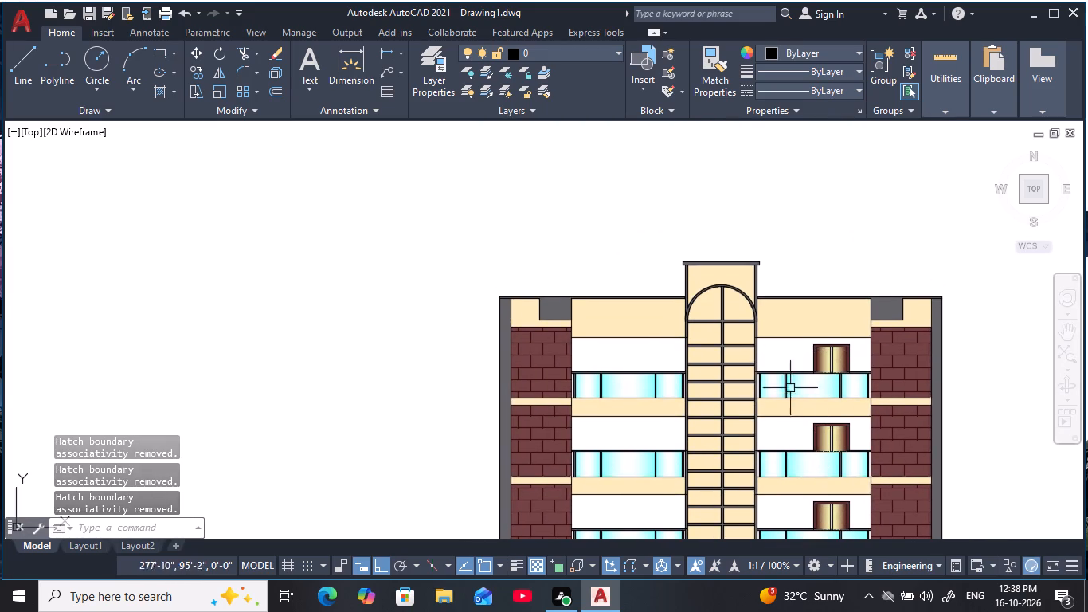
pyautogui.press('Escape')
pyautogui.press('Escape')
pyautogui.press('Escape')
pyautogui.press('Escape')
pyautogui.press('Escape')
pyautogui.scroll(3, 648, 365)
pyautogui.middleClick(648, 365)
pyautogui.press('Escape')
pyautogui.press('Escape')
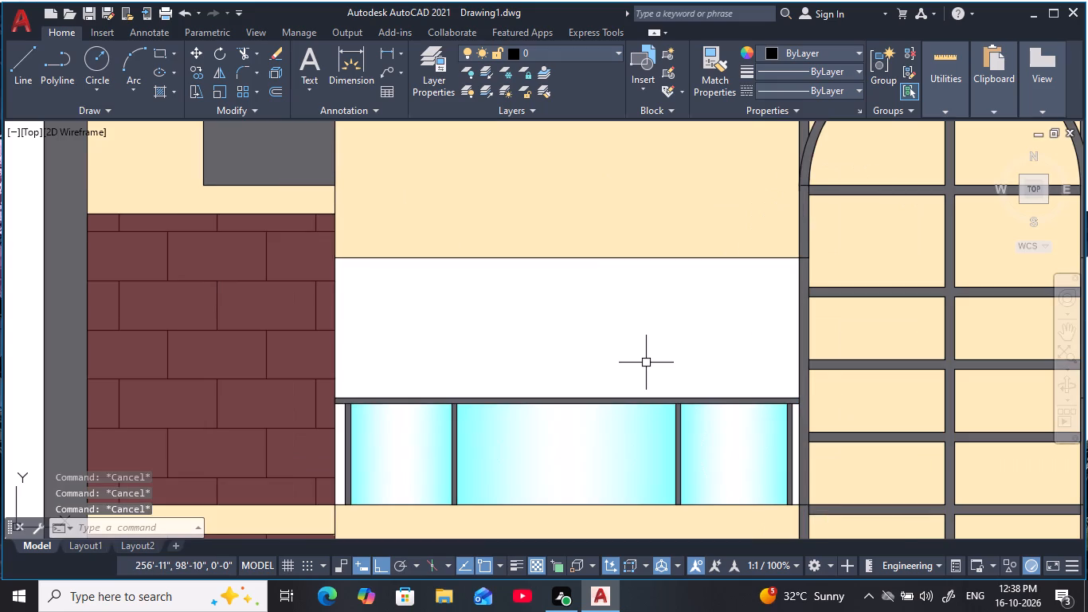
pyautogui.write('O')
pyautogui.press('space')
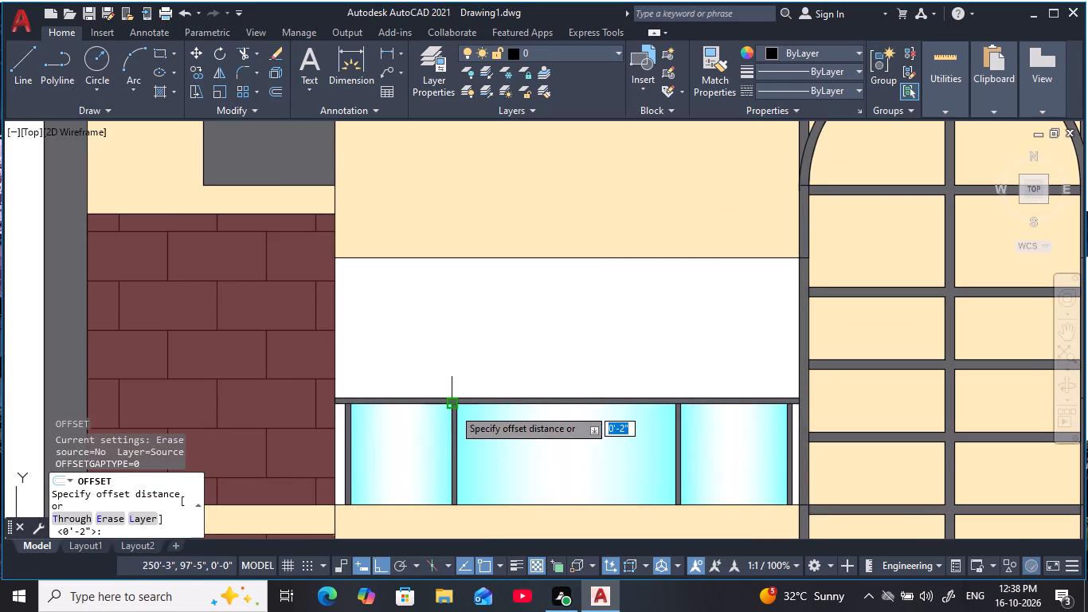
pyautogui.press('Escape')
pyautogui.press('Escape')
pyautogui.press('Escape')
# Leave the open Offset command and measure the gap between the top-floor opening's frame and the right wing's brick wall.
pyautogui.scroll(-2, 510, 383)
pyautogui.moveTo(513, 382); pyautogui.dragTo(392, 390, button='middle')
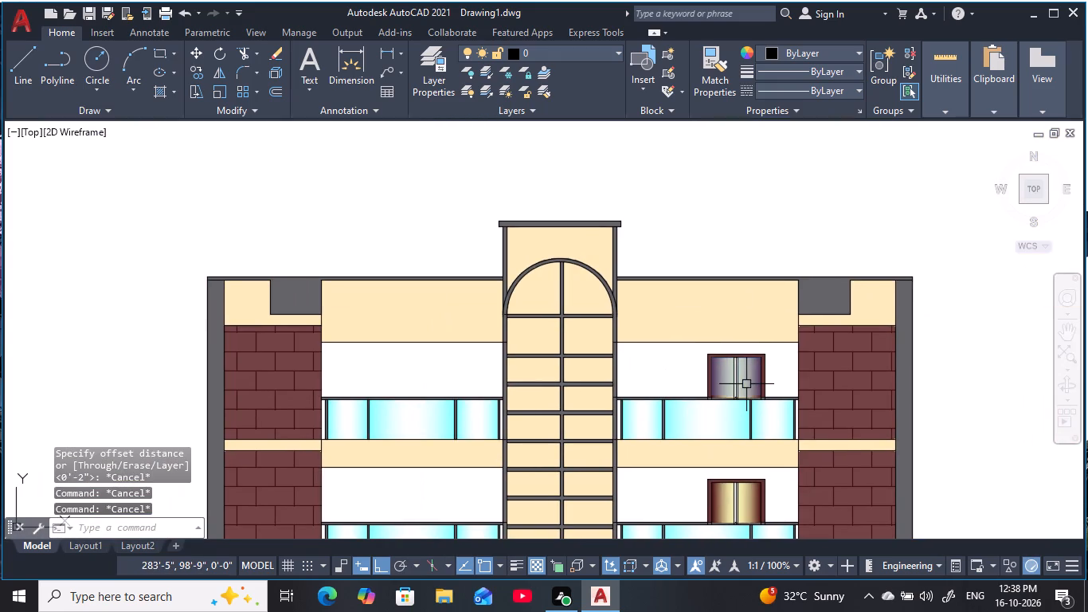
pyautogui.press('Escape')
pyautogui.press('Escape')
pyautogui.press('Escape')
pyautogui.press('Escape')
pyautogui.scroll(4, 772, 374)
pyautogui.middleClick(796, 364)
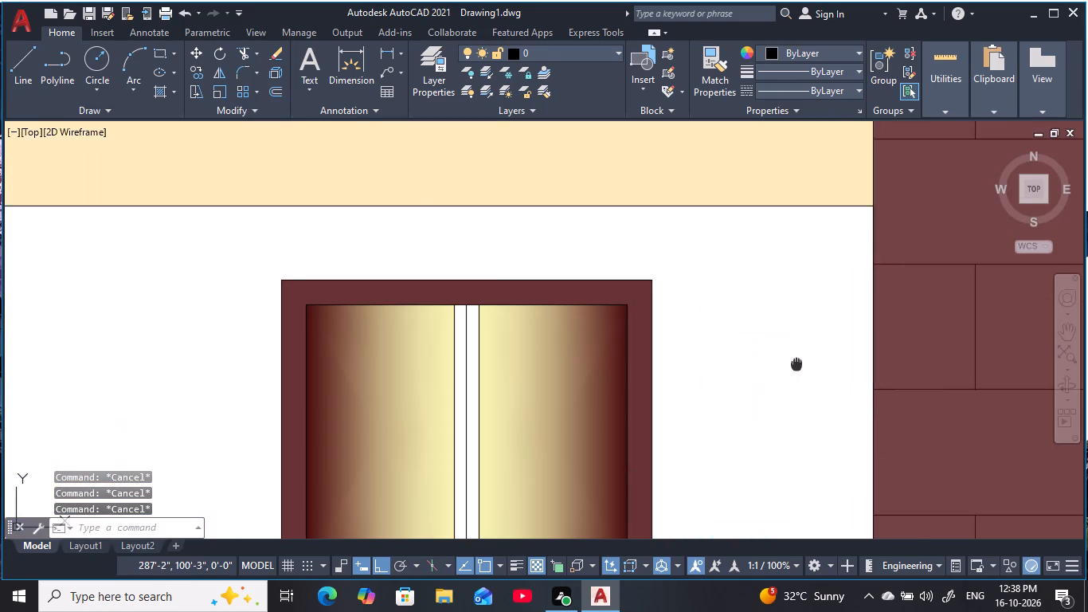
pyautogui.scroll(1, 796, 364)
pyautogui.press('d')
pyautogui.write('LI')
pyautogui.press('space')
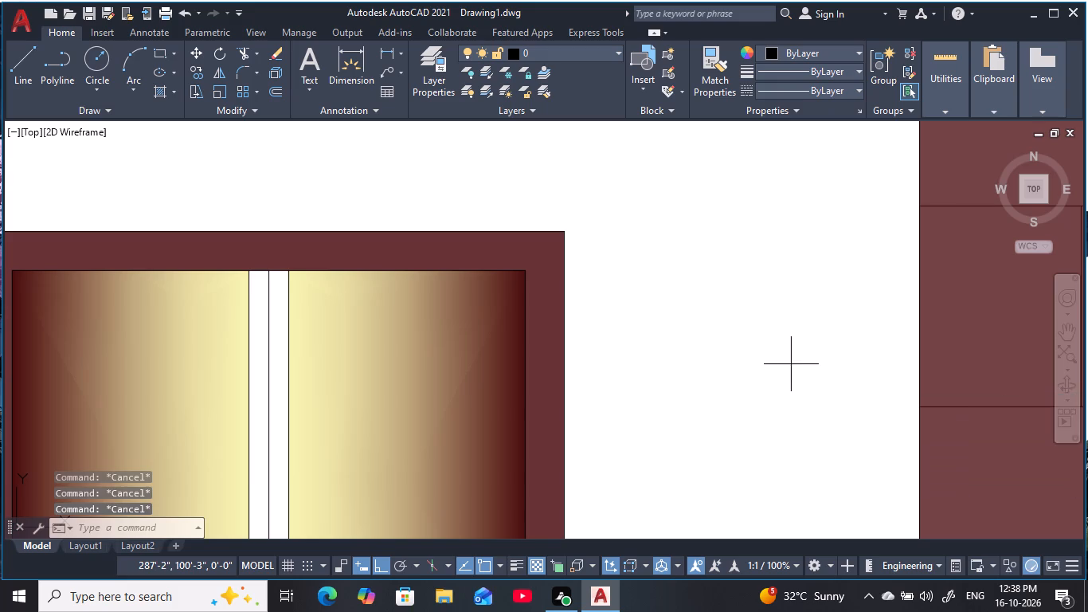
pyautogui.click(565, 386)
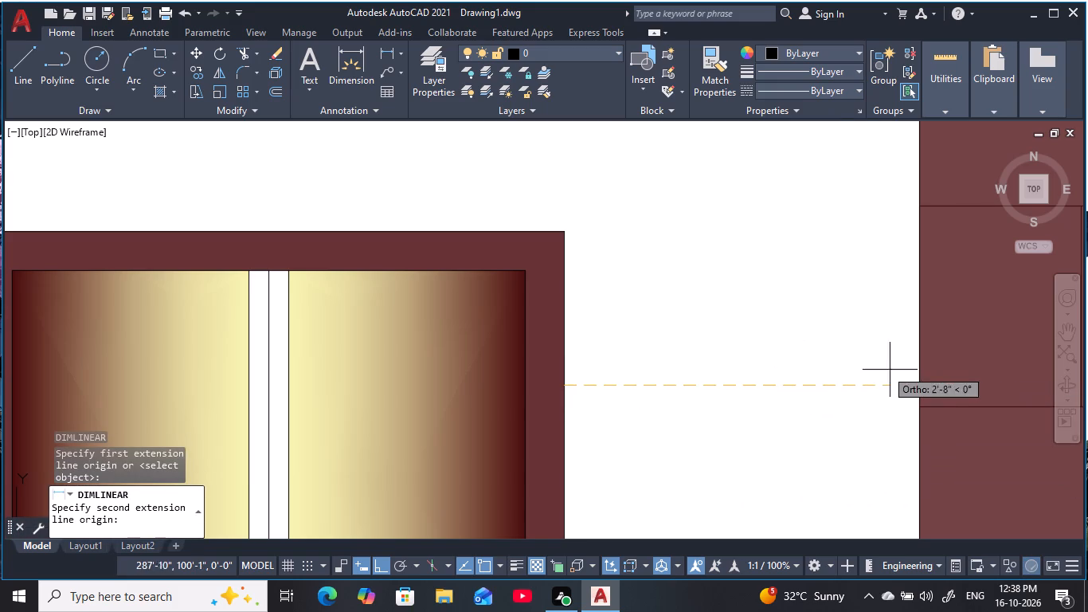
pyautogui.click(918, 382)
pyautogui.press('Escape')
pyautogui.press('Escape')
pyautogui.scroll(-6, 604, 375)
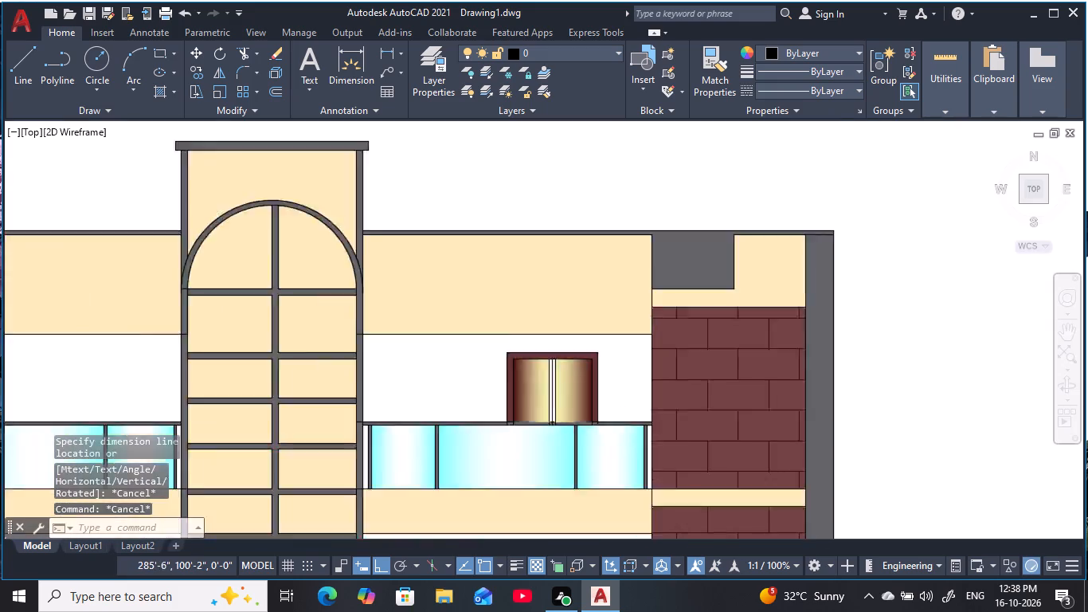
# Offset the inner edge line of the left wing's brick wall 3' towards the central tower as a guide.
pyautogui.moveTo(640, 371); pyautogui.dragTo(850, 336, button='middle')
pyautogui.press('Escape')
pyautogui.press('Escape')
pyautogui.press('Escape')
pyautogui.write('O 3')
pyautogui.press("'")
pyautogui.press('space')
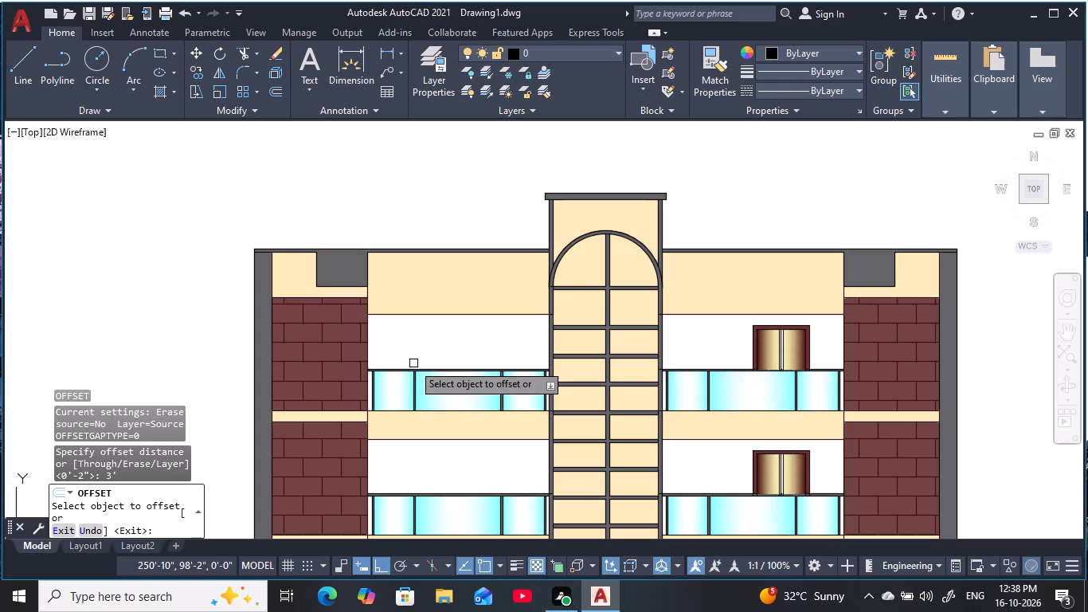
pyautogui.click(368, 351)
pyautogui.click(460, 352)
pyautogui.press('Escape')
pyautogui.press('Escape')
pyautogui.press('Escape')
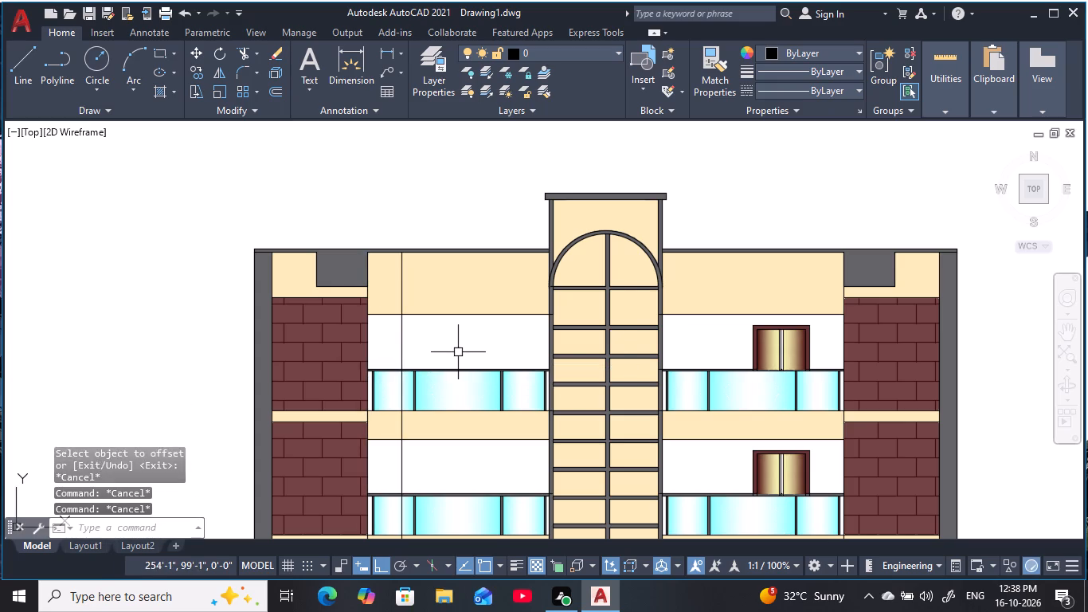
pyautogui.press('Escape')
pyautogui.press('Escape')
pyautogui.press('Escape')
pyautogui.press('Escape')
pyautogui.press('Escape')
pyautogui.press('Escape')
pyautogui.press('Escape')
# Copy the right wing's top-floor opening by its lower-left frame corner onto the guide line at the left wing's railing.
pyautogui.scroll(2, 761, 324)
pyautogui.scroll(-2, 761, 324)
pyautogui.scroll(1, 761, 324)
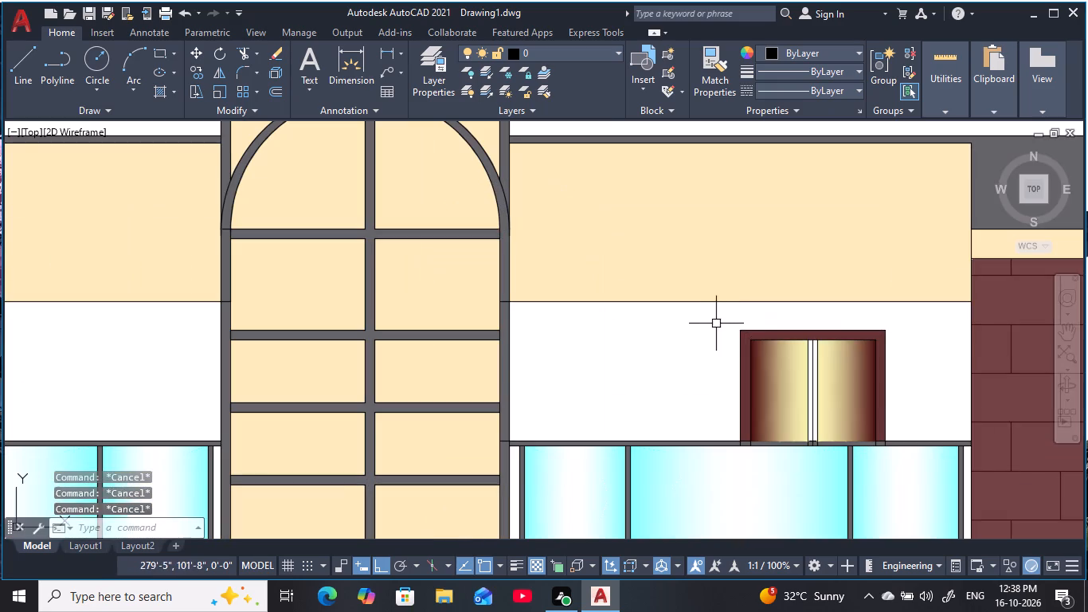
pyautogui.click(711, 322)
pyautogui.click(945, 470)
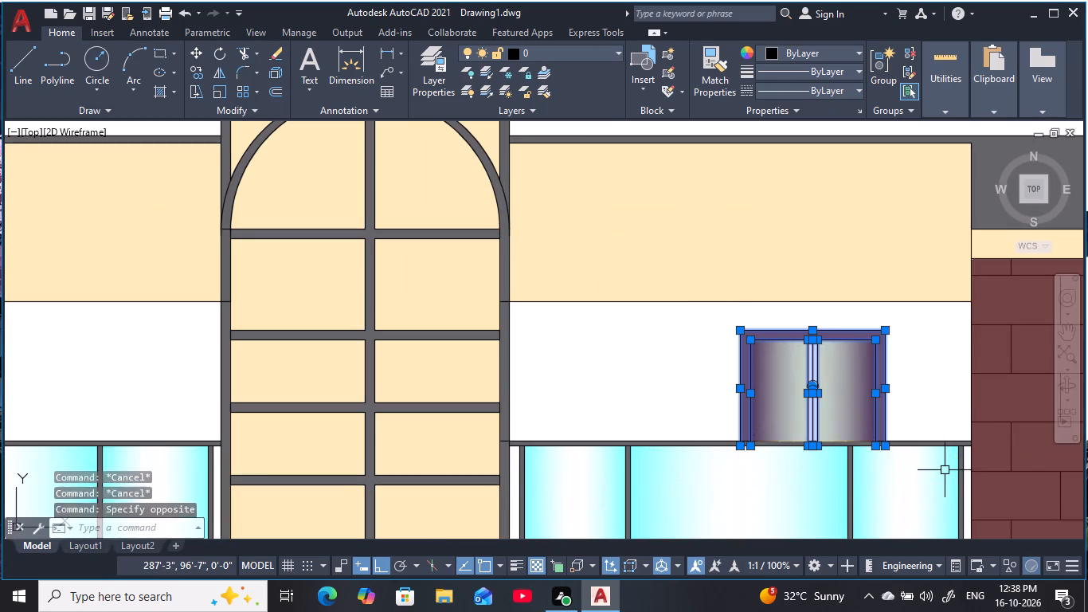
pyautogui.press('c')
pyautogui.write('O')
pyautogui.press('space')
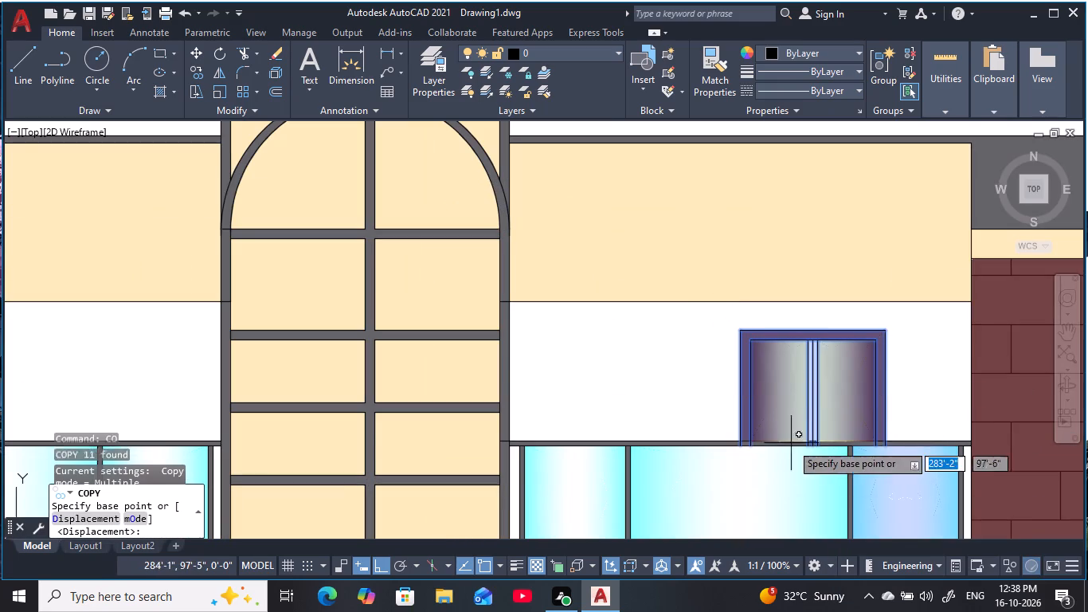
pyautogui.scroll(4, 751, 449)
pyautogui.click(683, 443)
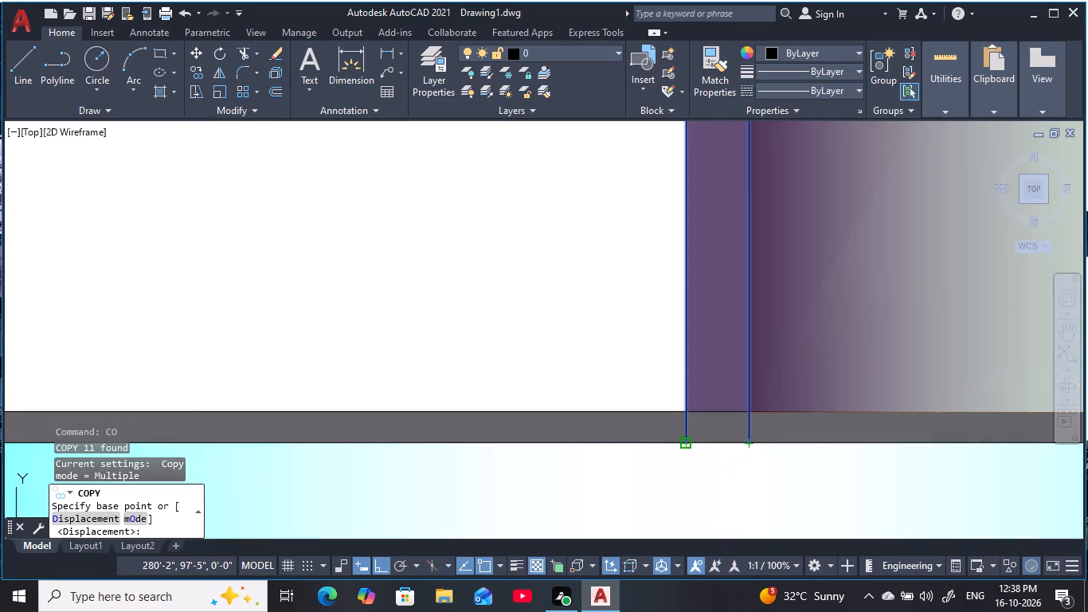
pyautogui.moveTo(554, 383); pyautogui.dragTo(680, 386, button='middle')
pyautogui.scroll(-2, 703, 386)
pyautogui.moveTo(307, 408); pyautogui.dragTo(804, 408, button='middle')
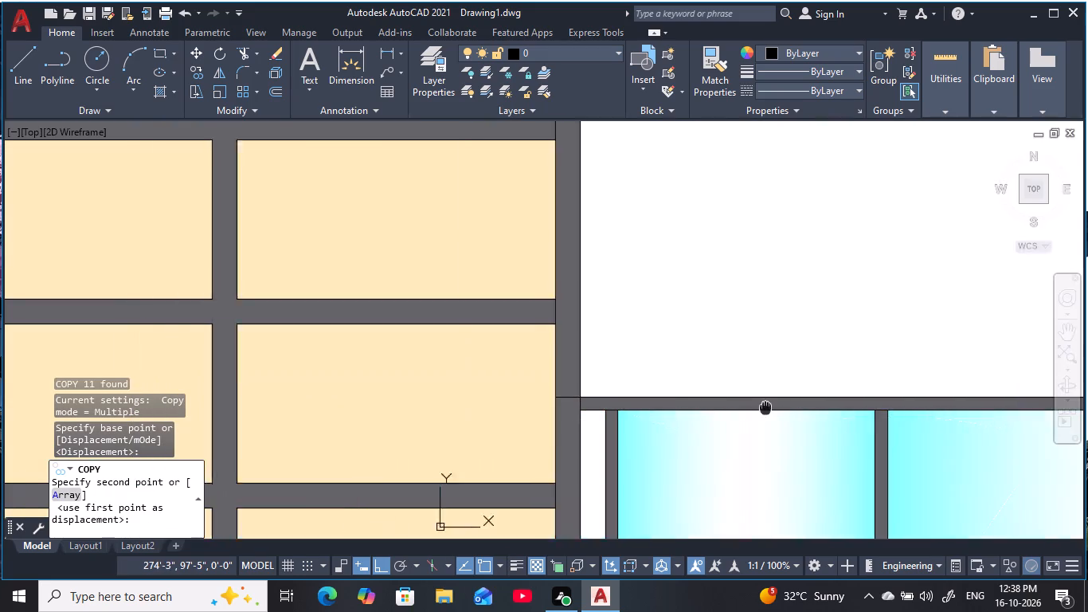
pyautogui.moveTo(804, 408); pyautogui.dragTo(796, 408, button='middle')
pyautogui.moveTo(291, 394); pyautogui.dragTo(917, 398, button='middle')
pyautogui.moveTo(268, 382); pyautogui.dragTo(546, 382, button='middle')
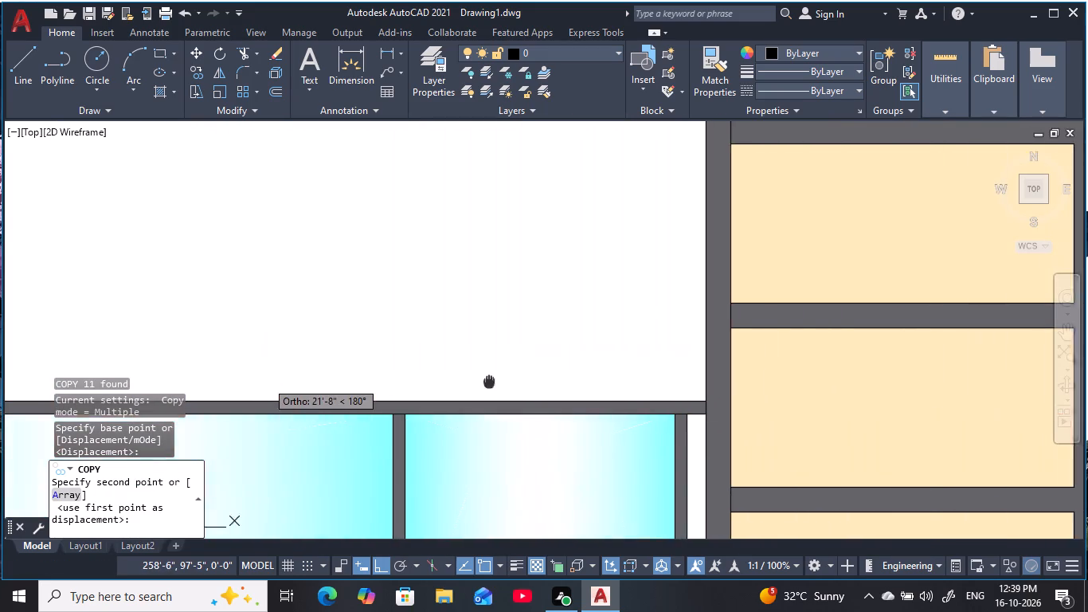
pyautogui.moveTo(546, 382); pyautogui.dragTo(964, 355, button='middle')
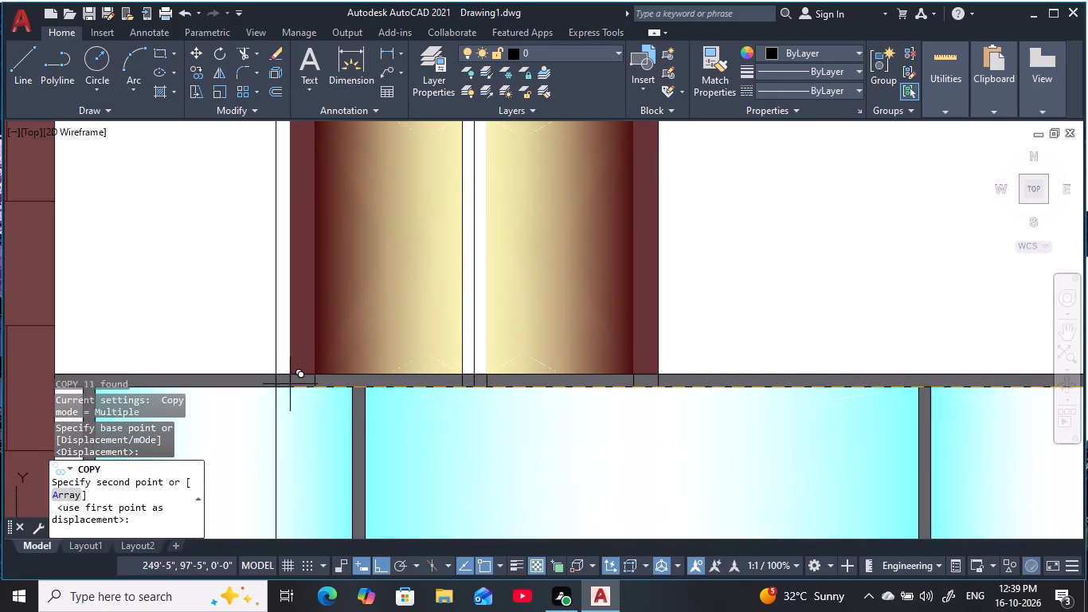
pyautogui.click(280, 390)
pyautogui.press('Escape')
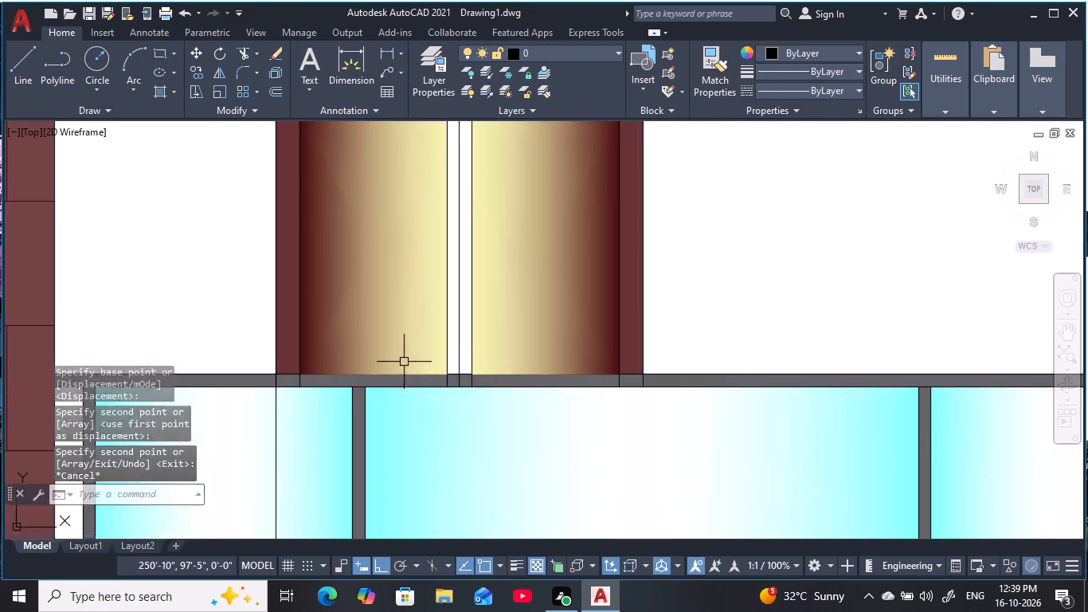
pyautogui.press('Escape')
pyautogui.scroll(-2, 463, 349)
pyautogui.press('Escape')
pyautogui.press('Escape')
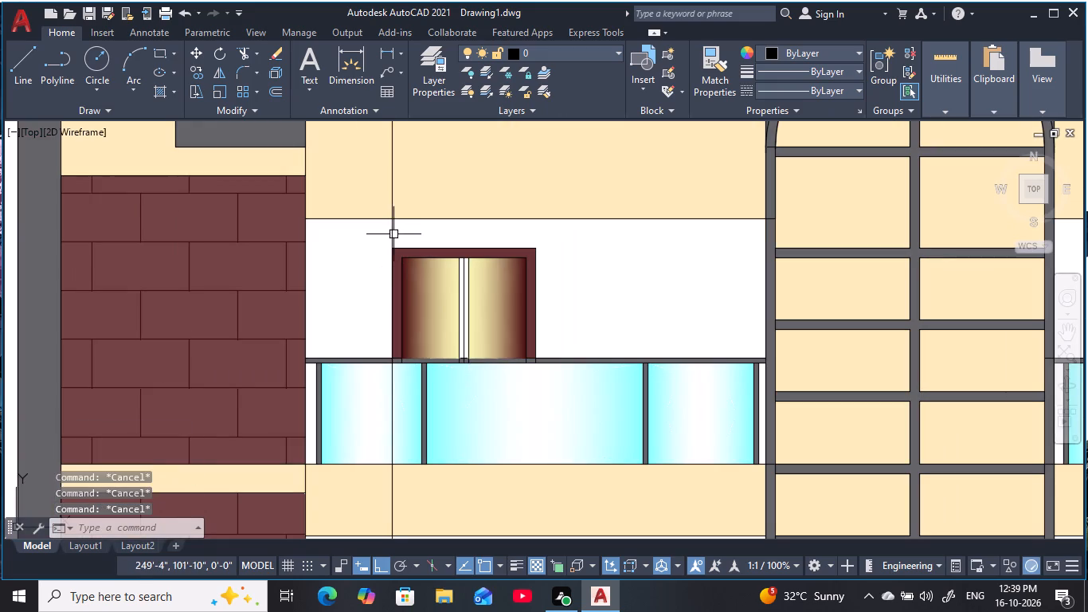
# Erase the vertical guide line beside the left wing's new opening.
pyautogui.click(391, 234)
pyautogui.press('e')
pyautogui.press('space')
pyautogui.press('Escape')
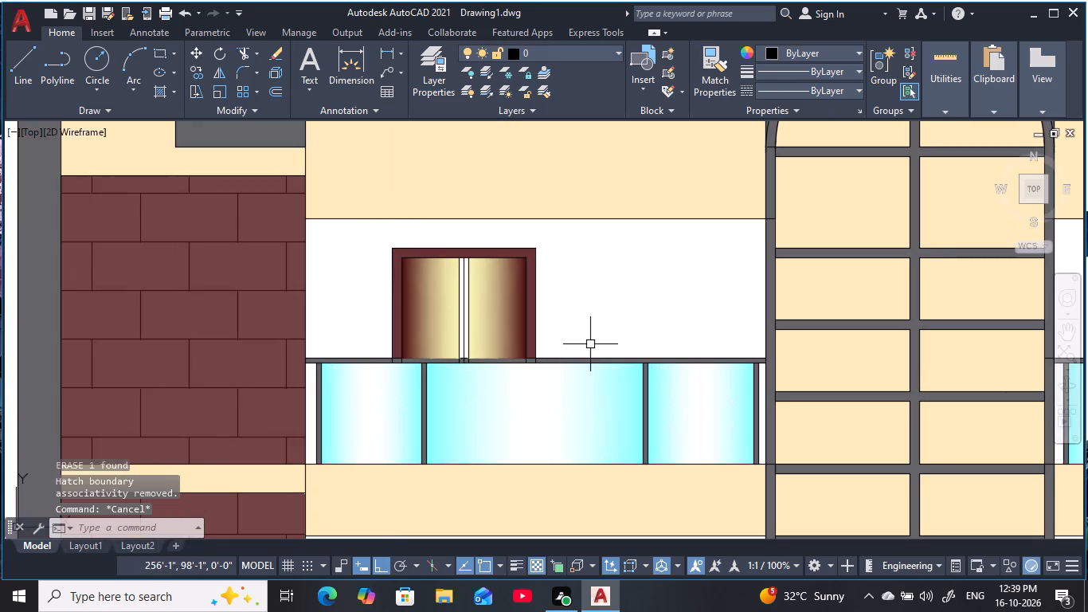
pyautogui.press('Escape')
pyautogui.press('Escape')
pyautogui.press('Escape')
pyautogui.press('Escape')
# Copy the left wing's top-floor opening by its lower-left frame corner 11'-0" straight down to the floor below.
pyautogui.click(378, 239)
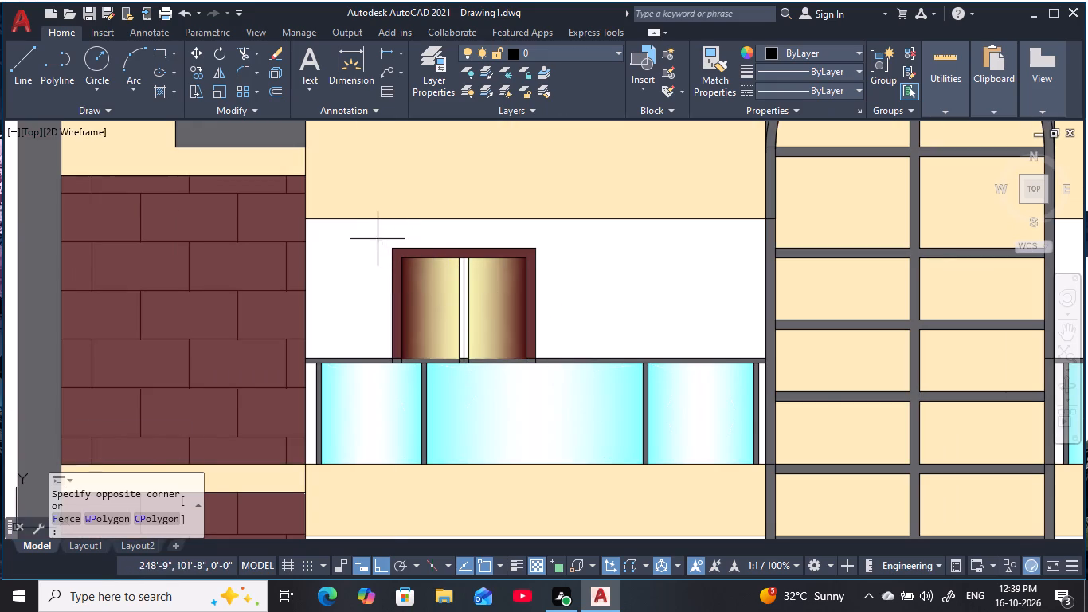
pyautogui.click(609, 401)
pyautogui.press('c')
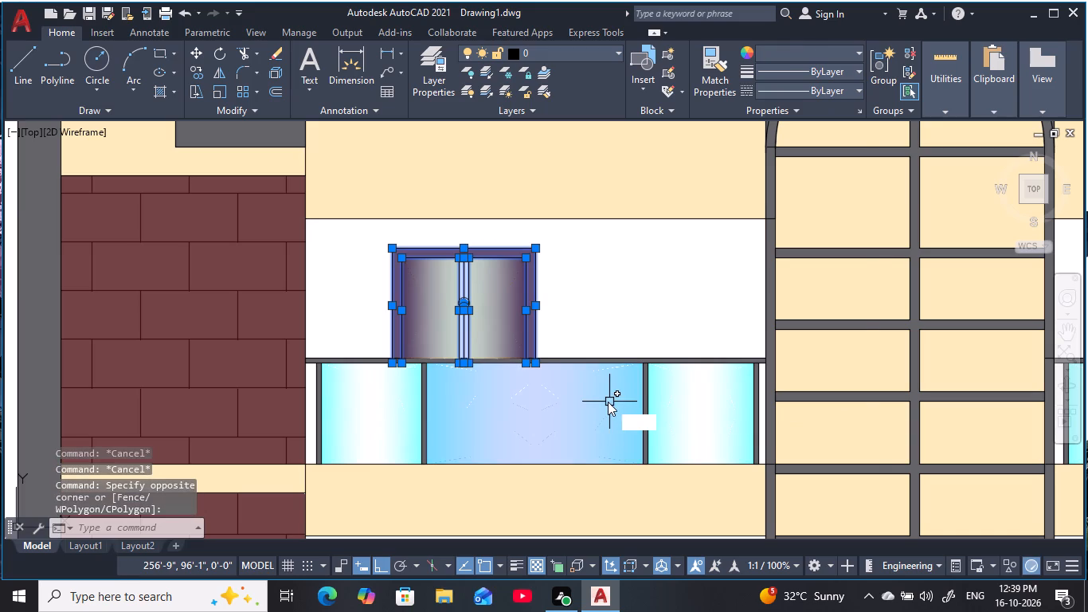
pyautogui.press('o')
pyautogui.press('space')
pyautogui.scroll(4, 396, 355)
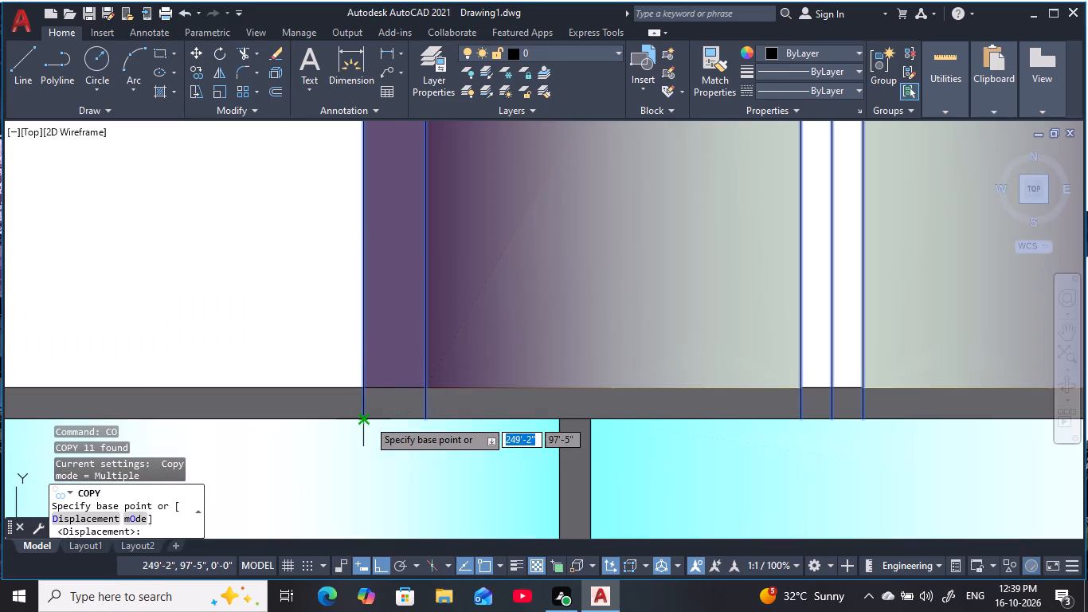
pyautogui.click(367, 419)
pyautogui.scroll(-3, 373, 428)
pyautogui.moveTo(373, 428); pyautogui.dragTo(415, 202, button='middle')
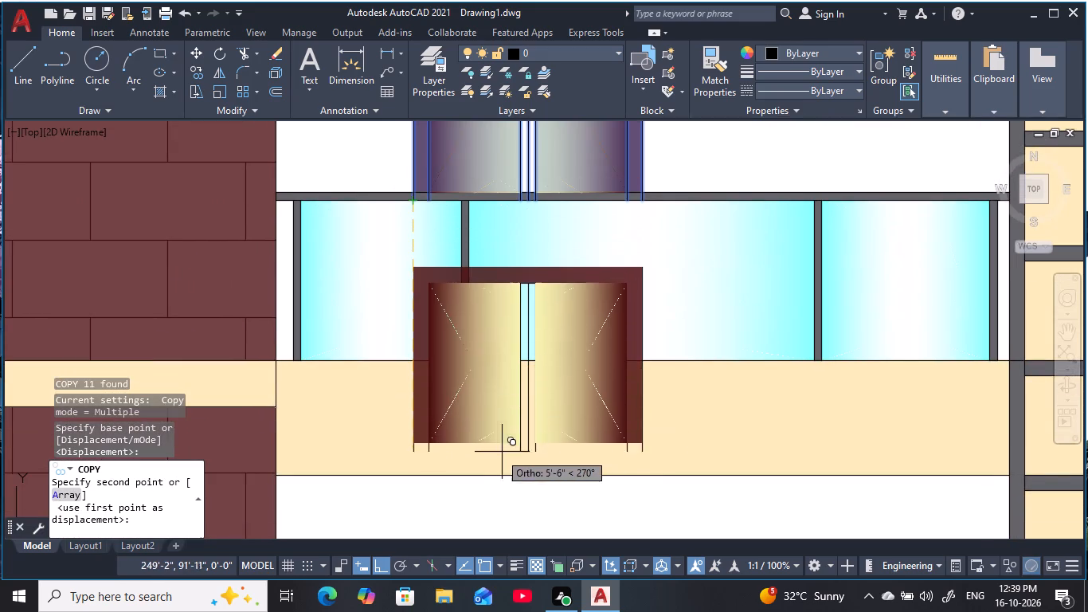
pyautogui.moveTo(503, 447); pyautogui.dragTo(546, 216, button='middle')
pyautogui.scroll(5, 472, 472)
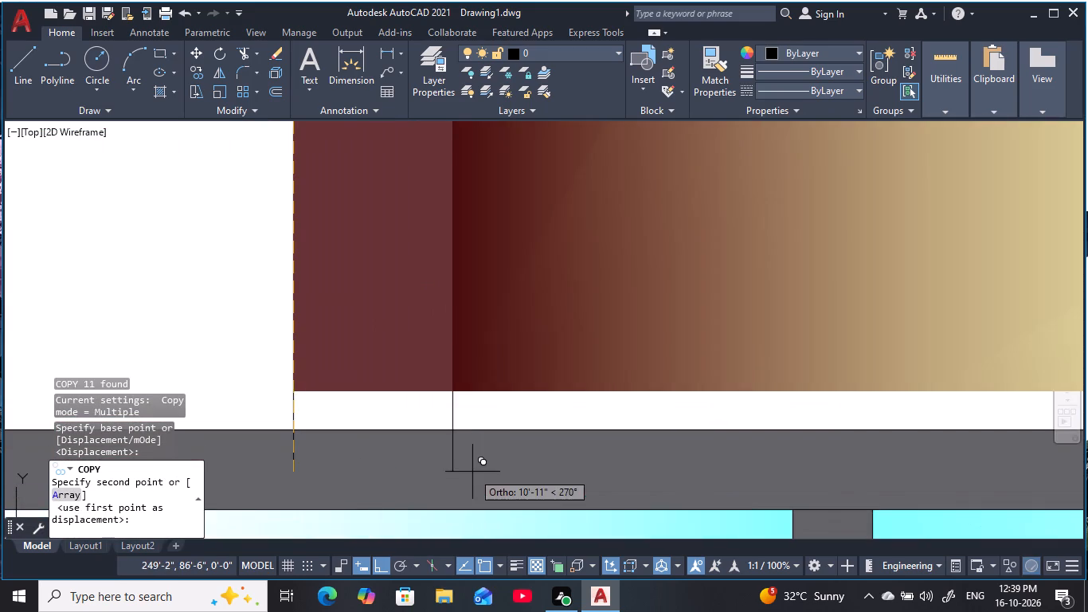
pyautogui.moveTo(341, 503); pyautogui.dragTo(434, 355, button='middle')
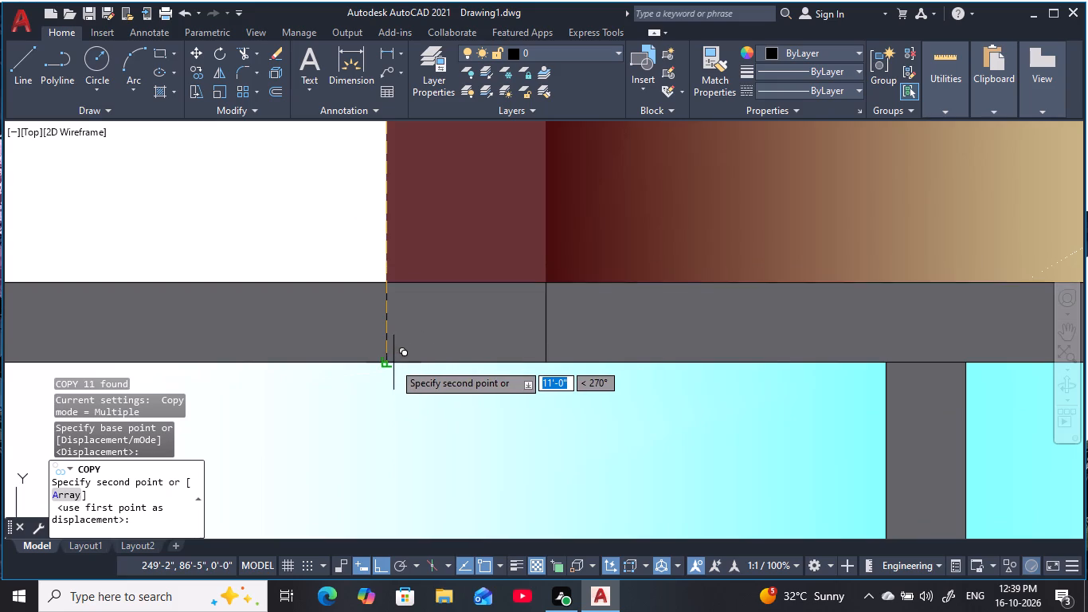
pyautogui.click(386, 364)
# Place a second copy of the opening on the left wing, 22'-0" straight below the top-floor original.
pyautogui.scroll(-2, 397, 373)
pyautogui.scroll(1, 405, 383)
pyautogui.scroll(-1, 407, 389)
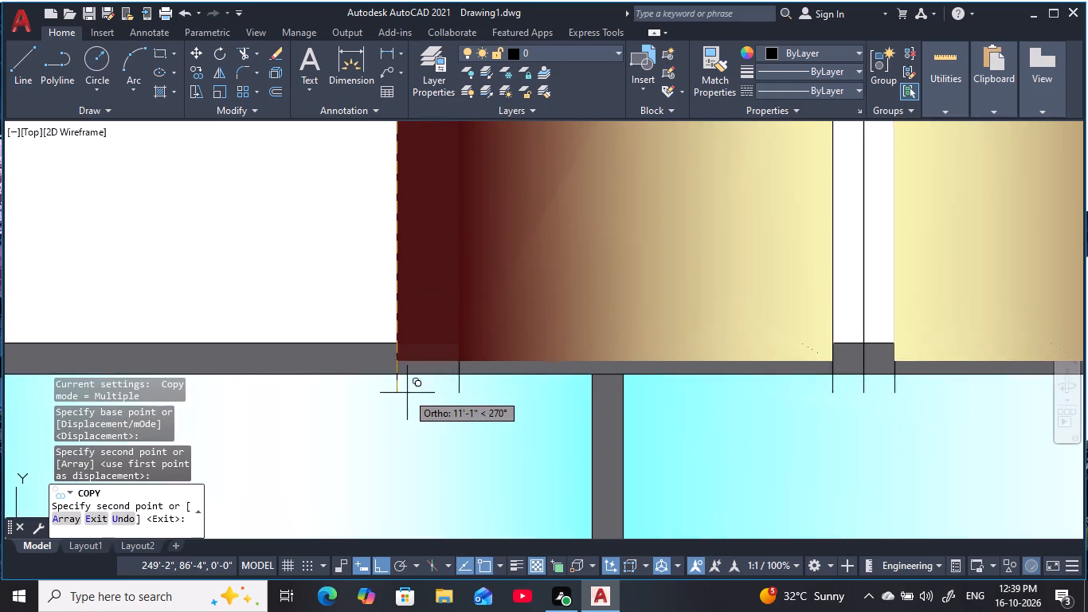
pyautogui.moveTo(405, 445); pyautogui.dragTo(507, 129, button='middle')
pyautogui.scroll(-1, 542, 196)
pyautogui.scroll(1, 542, 207)
pyautogui.scroll(-2, 542, 221)
pyautogui.scroll(1, 544, 250)
pyautogui.scroll(-4, 558, 469)
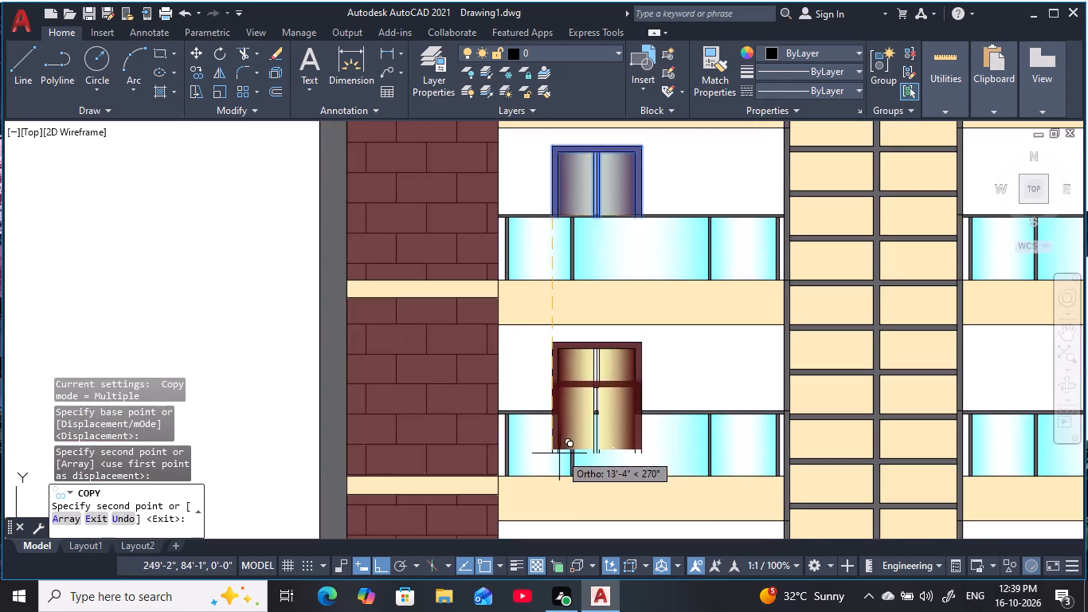
pyautogui.scroll(-1, 573, 487)
pyautogui.moveTo(576, 484); pyautogui.dragTo(611, 171, button='middle')
pyautogui.scroll(2, 632, 289)
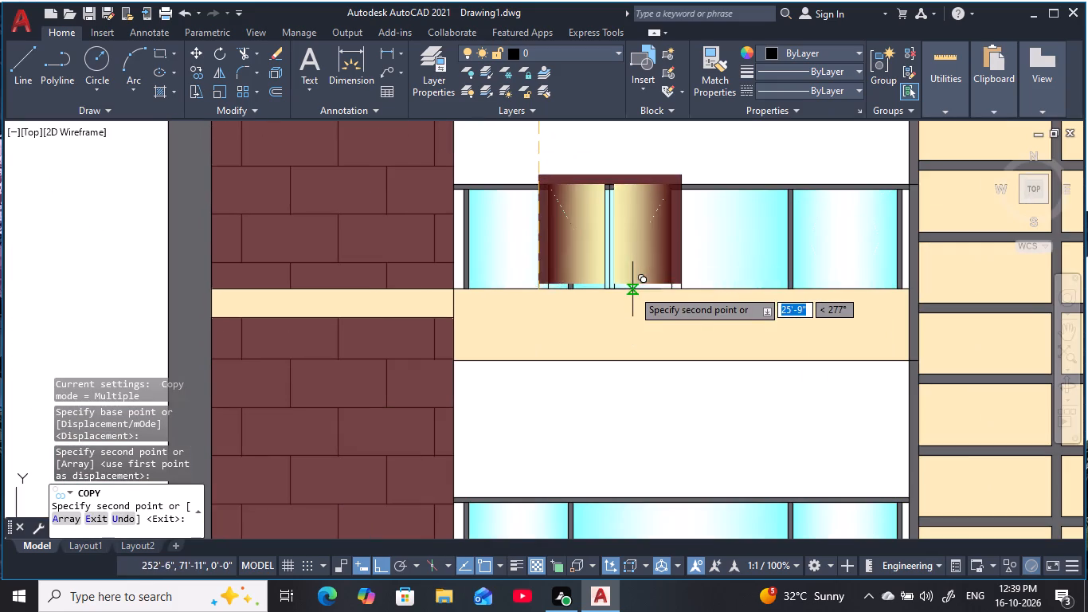
pyautogui.moveTo(629, 211); pyautogui.dragTo(645, 302, button='middle')
pyautogui.scroll(2, 550, 277)
pyautogui.scroll(-1, 550, 274)
pyautogui.scroll(4, 550, 274)
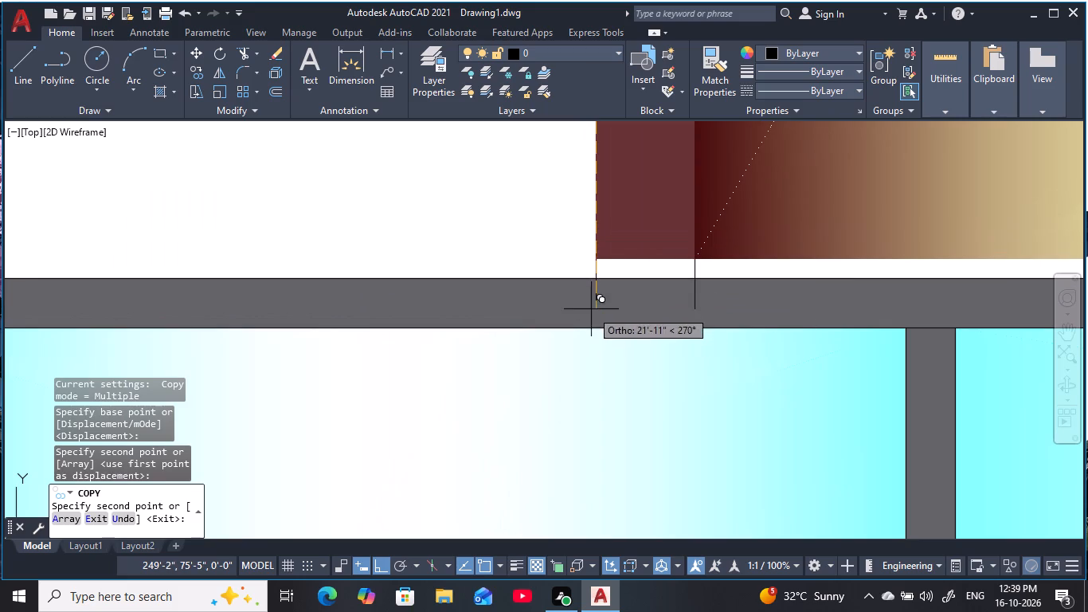
pyautogui.click(593, 328)
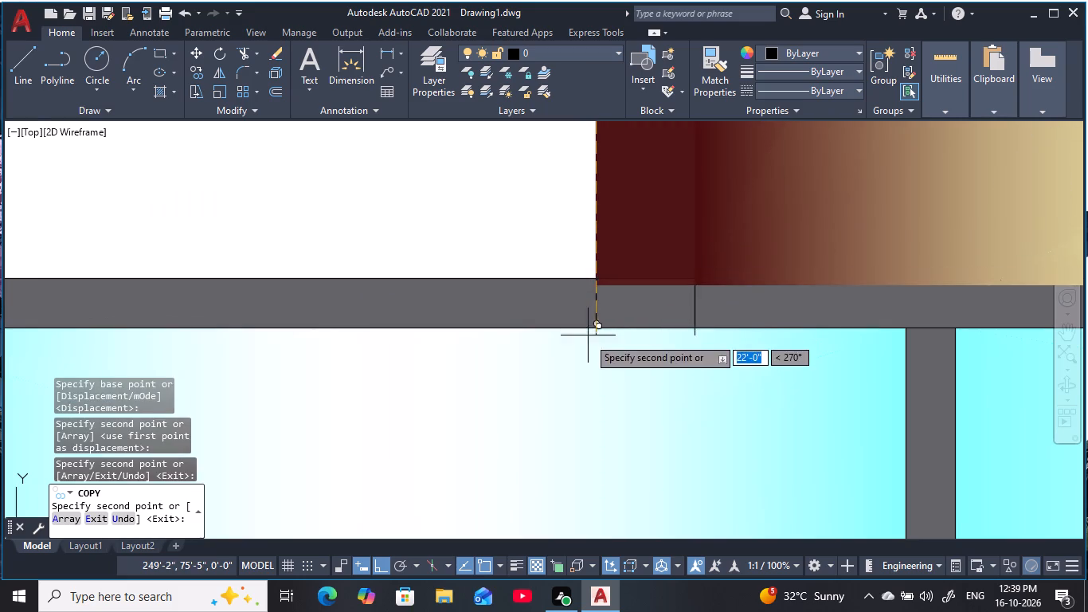
# Place a third copy of the opening on the left wing, 33'-0" straight below the top-floor original.
pyautogui.scroll(-5, 591, 353)
pyautogui.moveTo(609, 368); pyautogui.dragTo(670, 98, button='middle')
pyautogui.moveTo(694, 361); pyautogui.dragTo(726, 220, button='middle')
pyautogui.scroll(2, 720, 244)
pyautogui.scroll(-1, 720, 245)
pyautogui.scroll(2, 720, 245)
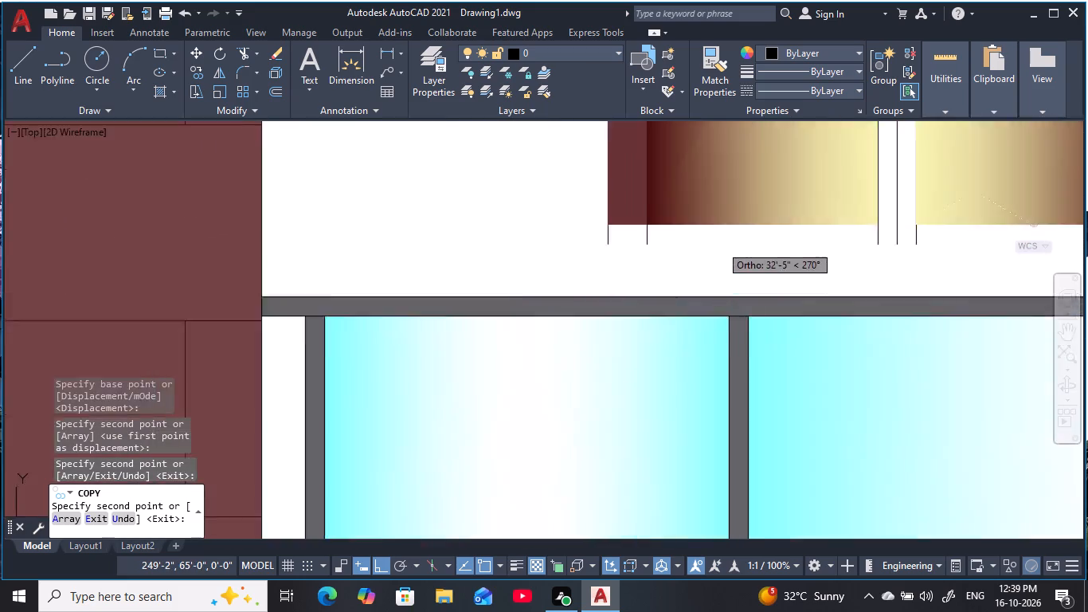
pyautogui.scroll(1, 720, 245)
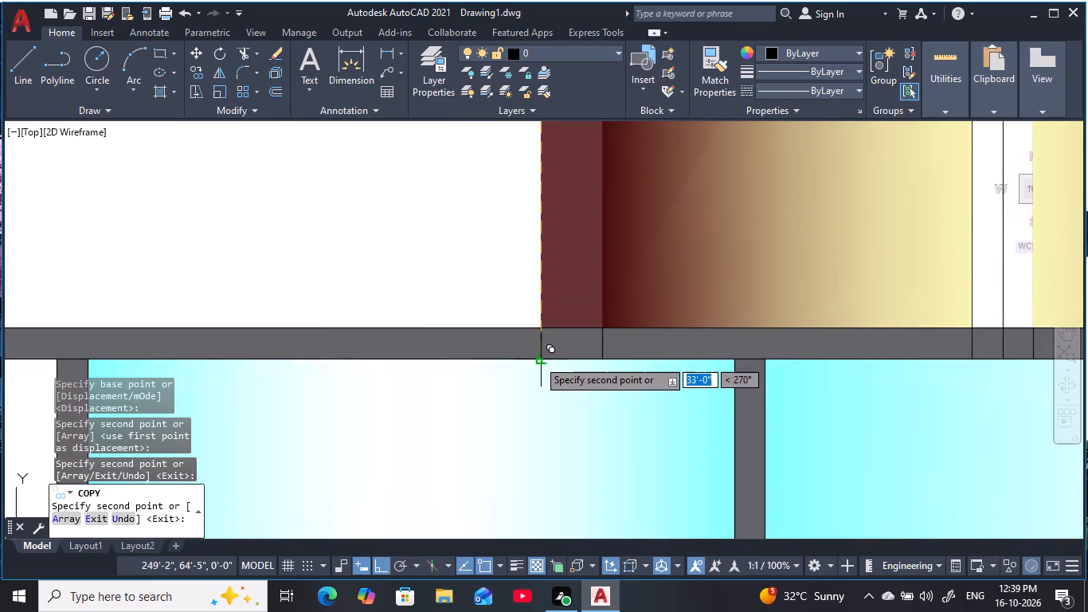
pyautogui.click(538, 359)
# Place a fourth copy 44'-0" below the original, above the basket-weave hatched railing, and end the copying.
pyautogui.scroll(-1, 560, 375)
pyautogui.scroll(1, 562, 379)
pyautogui.scroll(-5, 563, 381)
pyautogui.scroll(1, 562, 390)
pyautogui.moveTo(562, 394); pyautogui.dragTo(703, 0, button='middle')
pyautogui.scroll(1, 722, 218)
pyautogui.scroll(-3, 730, 242)
pyautogui.moveTo(726, 310); pyautogui.dragTo(728, 302, button='middle')
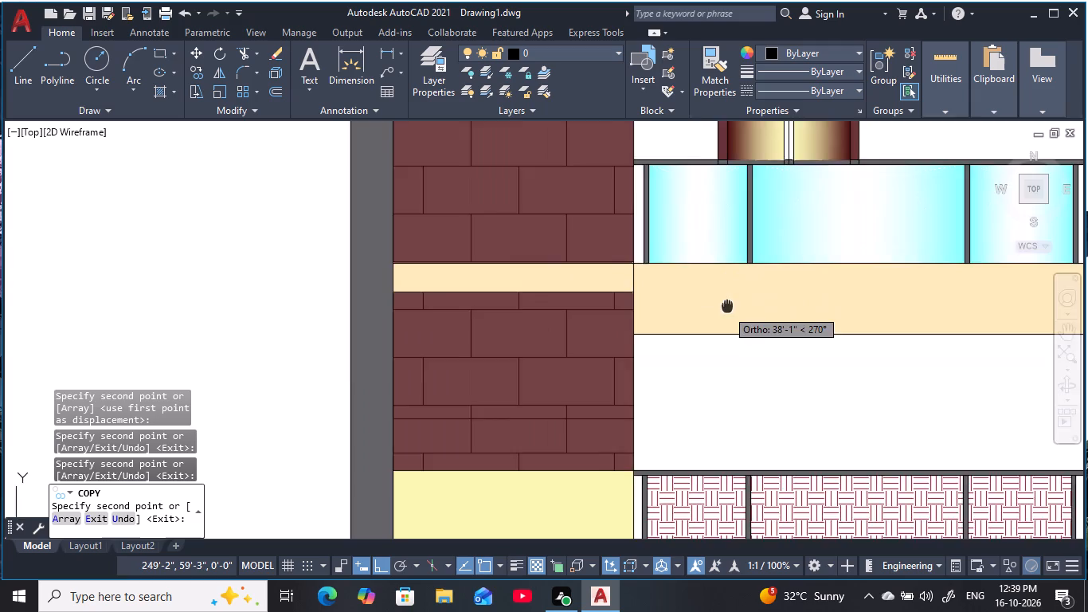
pyautogui.moveTo(728, 302); pyautogui.dragTo(736, 48, button='middle')
pyautogui.scroll(4, 765, 175)
pyautogui.scroll(-3, 751, 277)
pyautogui.moveTo(749, 280); pyautogui.dragTo(757, 265, button='middle')
pyautogui.scroll(1, 752, 263)
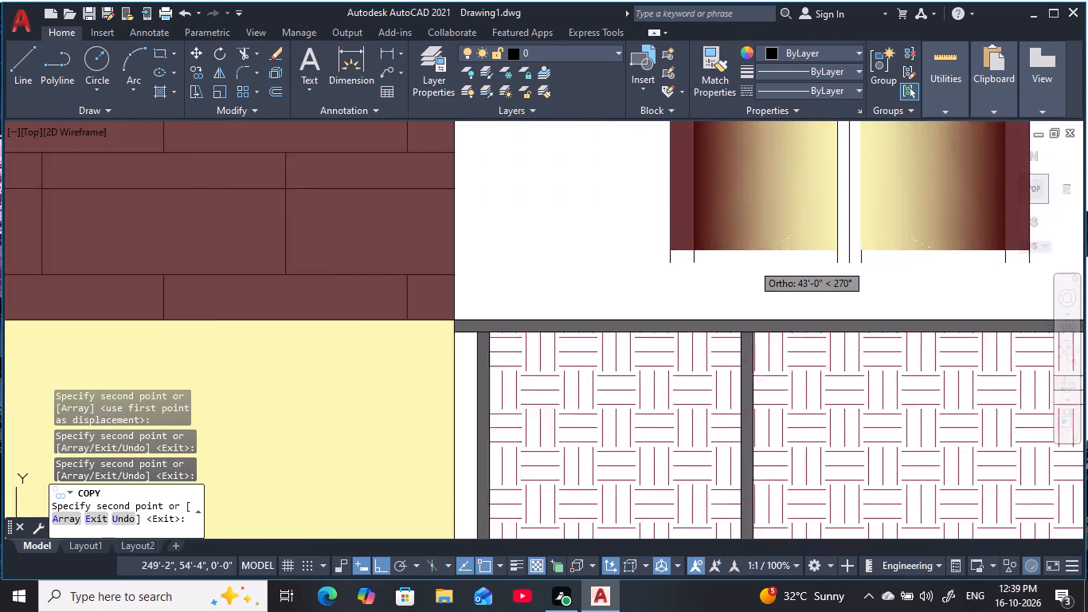
pyautogui.scroll(1, 752, 263)
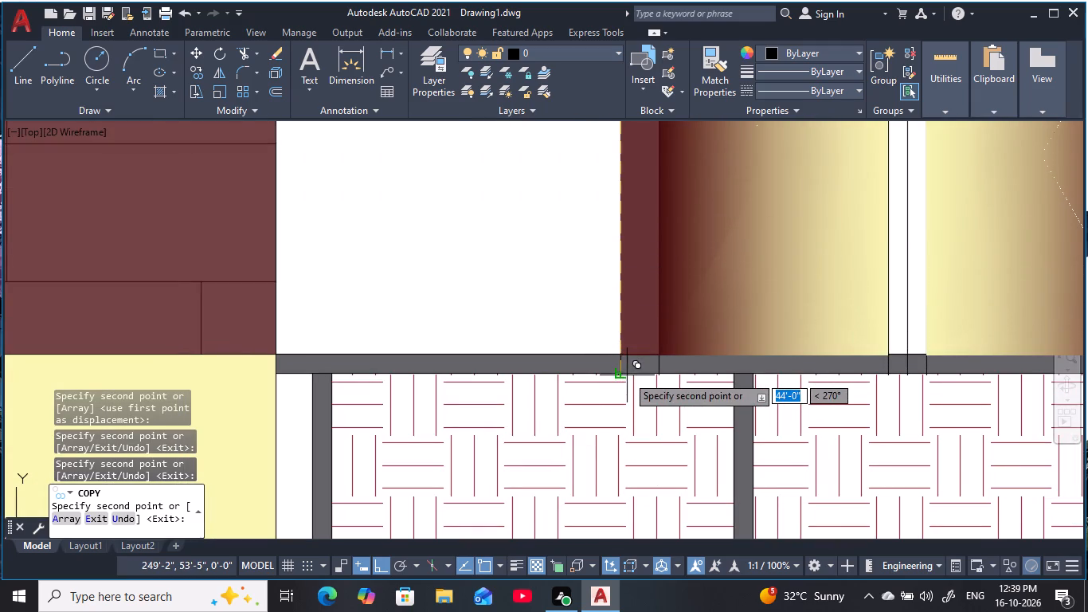
pyautogui.scroll(2, 624, 375)
pyautogui.scroll(-1, 624, 375)
pyautogui.scroll(1, 624, 375)
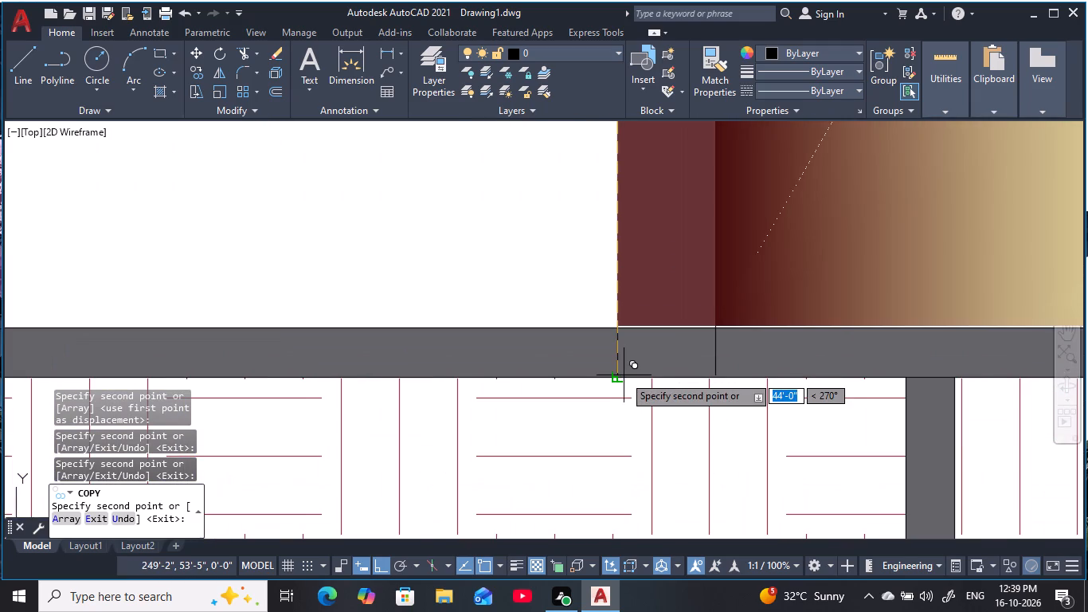
pyautogui.click(617, 379)
pyautogui.press('Escape')
pyautogui.press('Escape')
pyautogui.scroll(-2, 593, 320)
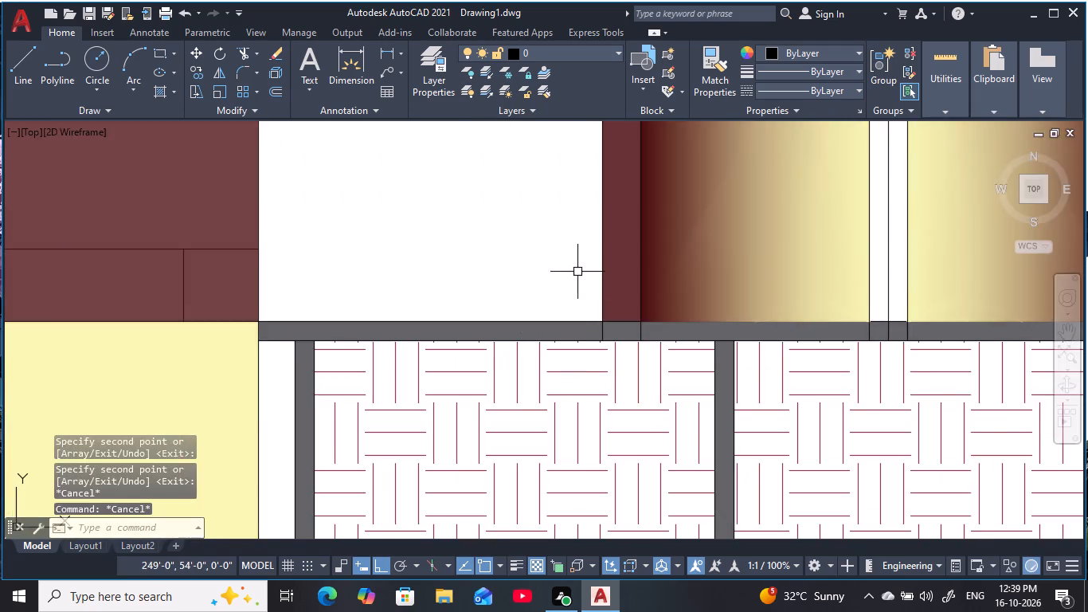
# Review the framed openings on every floor of both wings across the full front elevation.
pyautogui.press('Escape')
pyautogui.scroll(-4, 577, 265)
pyautogui.press('Escape')
pyautogui.press('Escape')
pyautogui.moveTo(691, 213); pyautogui.dragTo(697, 391, button='middle')
pyautogui.scroll(-1, 714, 329)
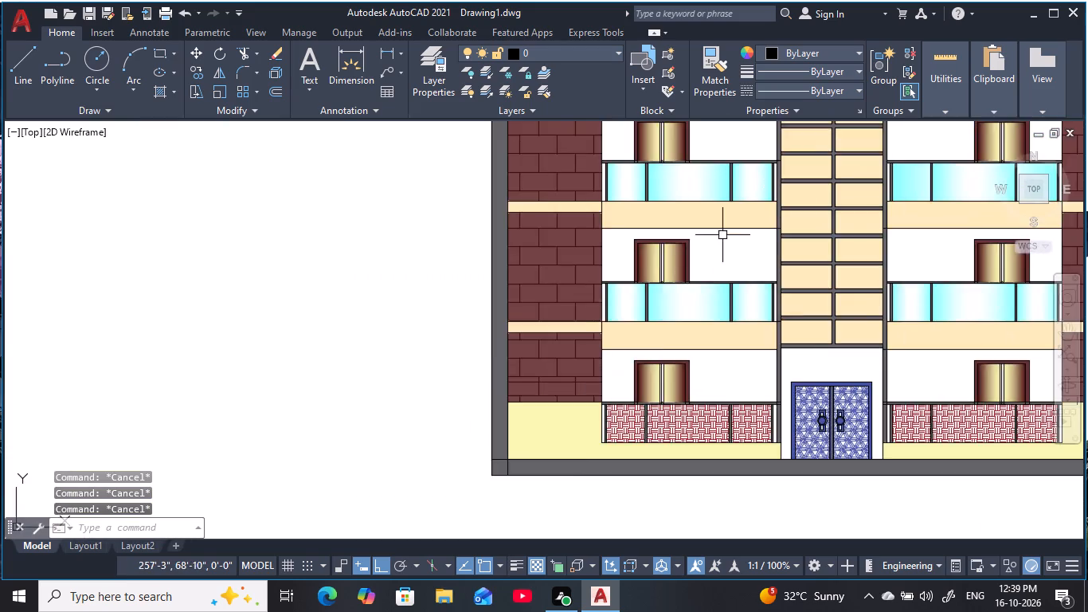
pyautogui.scroll(-1, 724, 234)
pyautogui.moveTo(724, 237); pyautogui.dragTo(703, 365, button='middle')
pyautogui.moveTo(724, 273); pyautogui.dragTo(672, 309, button='middle')
pyautogui.press('Escape')
pyautogui.press('Escape')
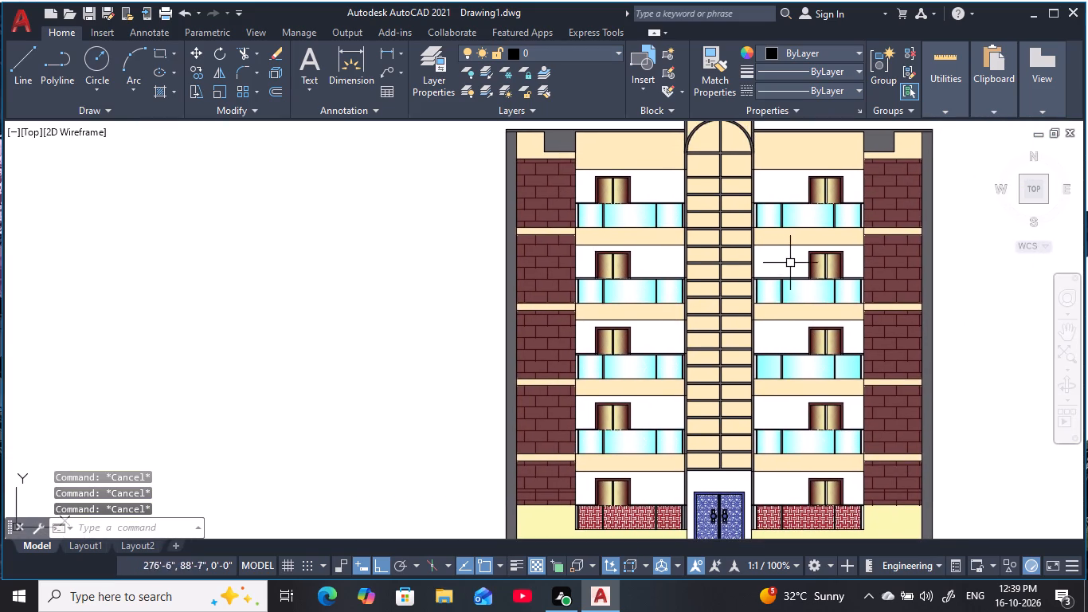
pyautogui.press('Escape')
pyautogui.press('Escape')
pyautogui.moveTo(789, 262); pyautogui.dragTo(760, 257, button='middle')
pyautogui.press('Escape')
pyautogui.press('Escape')
pyautogui.press('Escape')
pyautogui.press('Escape')
pyautogui.press('Escape')
pyautogui.press('Escape')
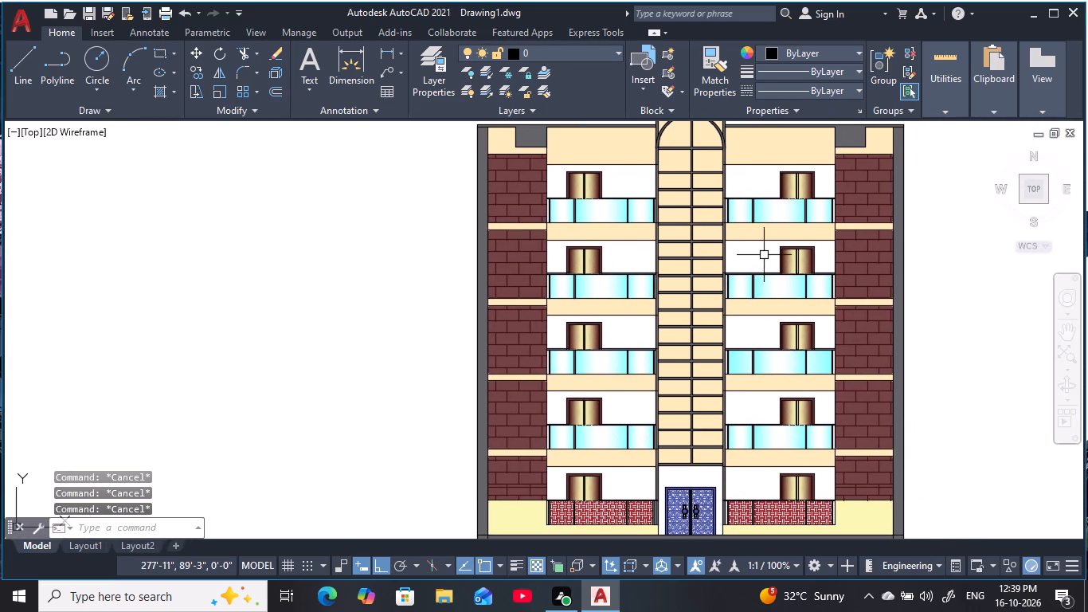
pyautogui.press('Escape')
pyautogui.press('Escape')
# On the left wing's top floor, offset the central tower's outer edge line 1'-6" toward the framed opening.
pyautogui.scroll(3, 640, 192)
pyautogui.moveTo(637, 194); pyautogui.dragTo(675, 394, button='middle')
pyautogui.press('Escape')
pyautogui.write('O')
pyautogui.press('space')
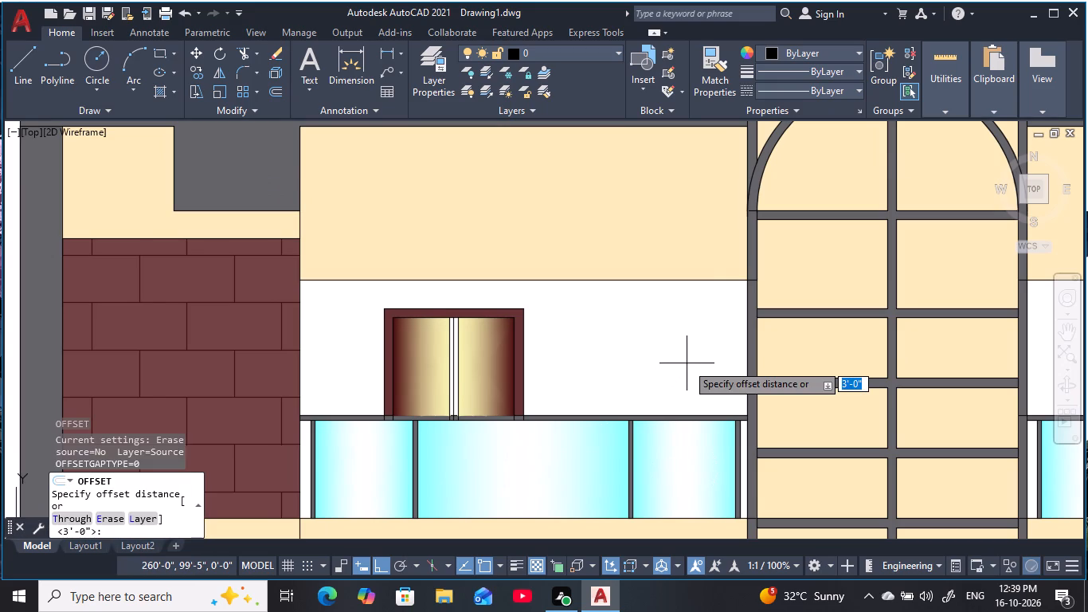
pyautogui.press('1')
pyautogui.press("'")
pyautogui.write('6')
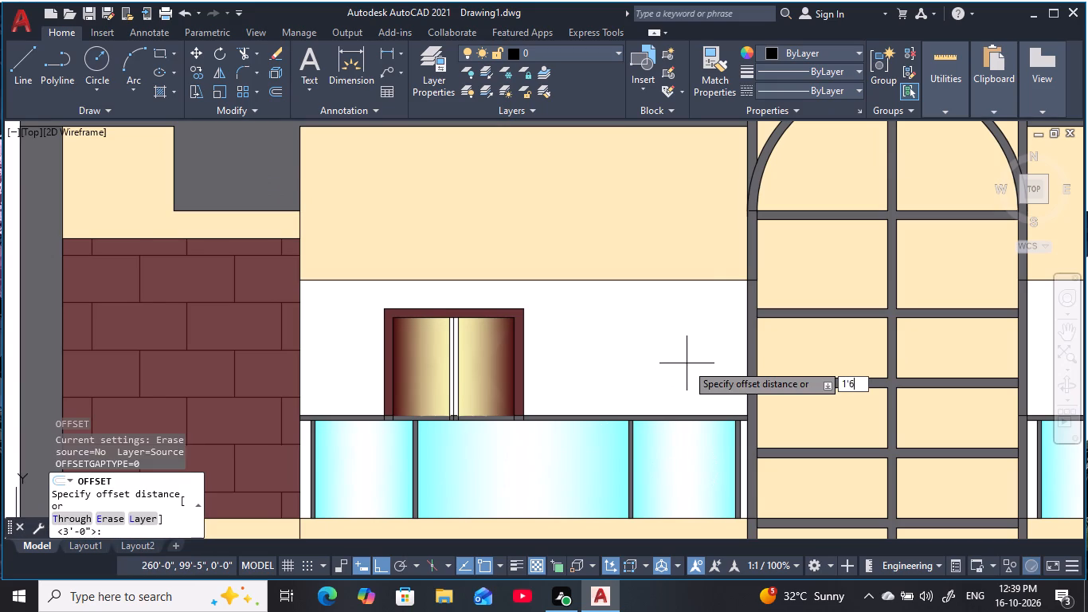
pyautogui.press('space')
pyautogui.click(746, 382)
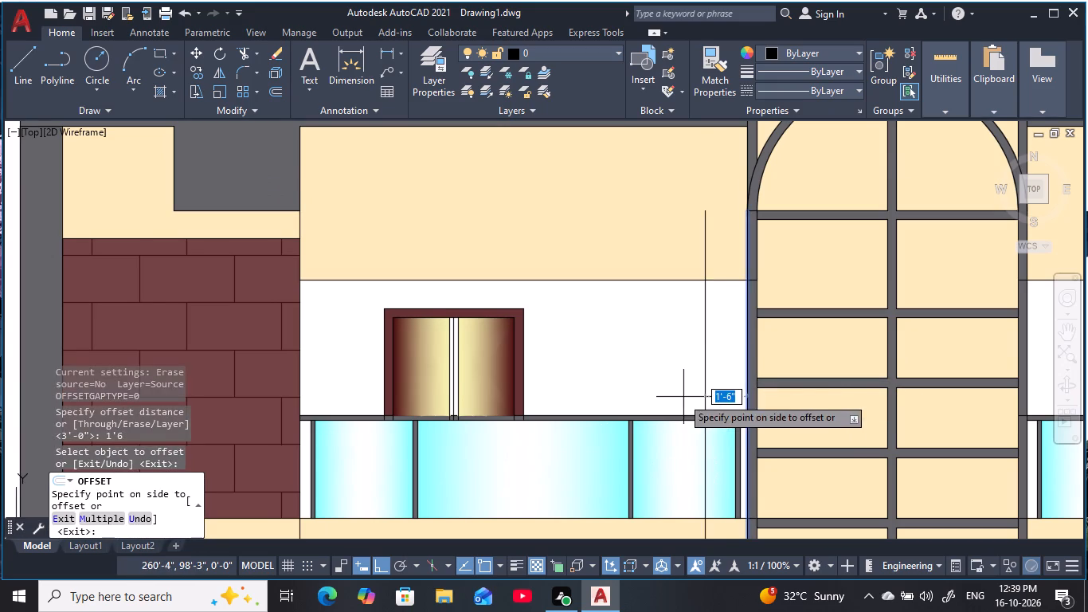
pyautogui.click(653, 392)
pyautogui.press('Escape')
pyautogui.press('Escape')
pyautogui.press('Escape')
pyautogui.press('Escape')
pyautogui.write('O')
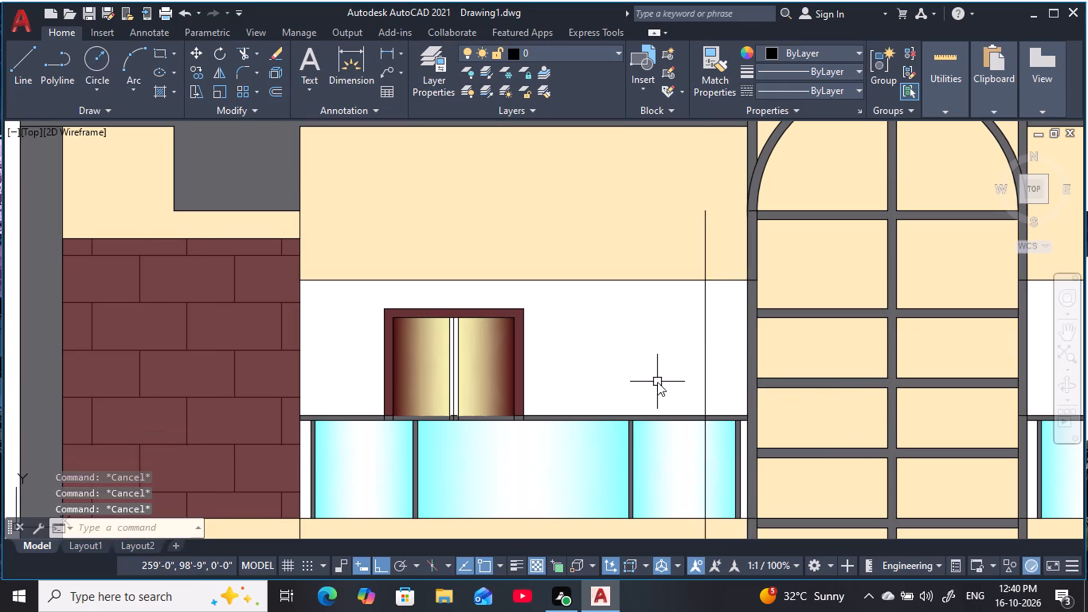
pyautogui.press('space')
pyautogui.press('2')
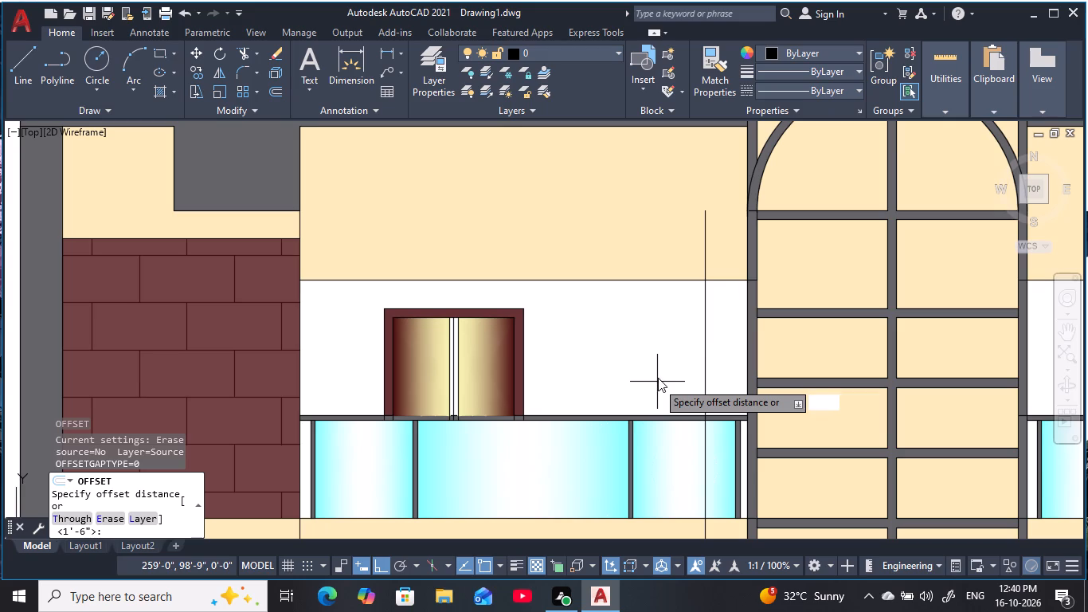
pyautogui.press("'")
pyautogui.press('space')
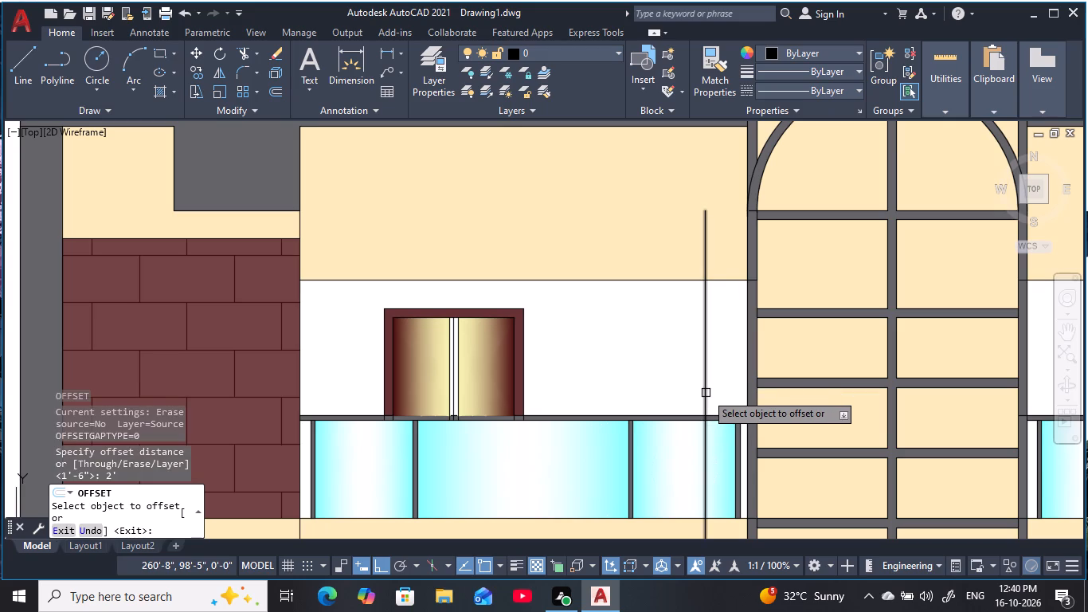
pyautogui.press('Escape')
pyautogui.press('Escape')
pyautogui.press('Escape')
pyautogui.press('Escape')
# Trim the offset vertical line above the cream band's lower edge and within the thickness of the balcony's top rail.
pyautogui.write('TR')
pyautogui.press('space')
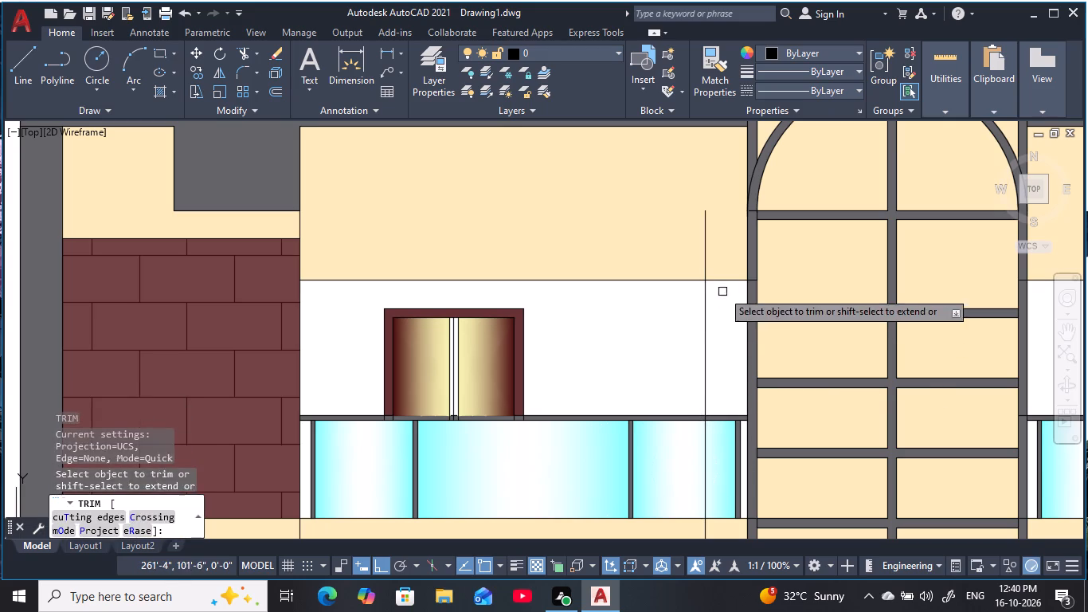
pyautogui.click(704, 265)
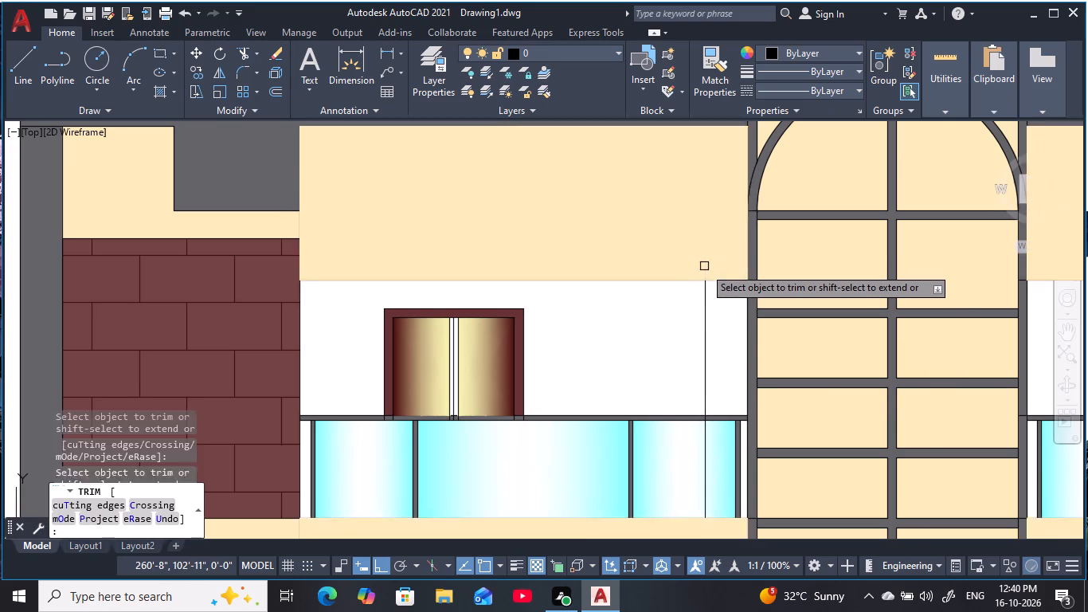
pyautogui.moveTo(714, 405); pyautogui.dragTo(737, 324, button='middle')
pyautogui.scroll(4, 730, 337)
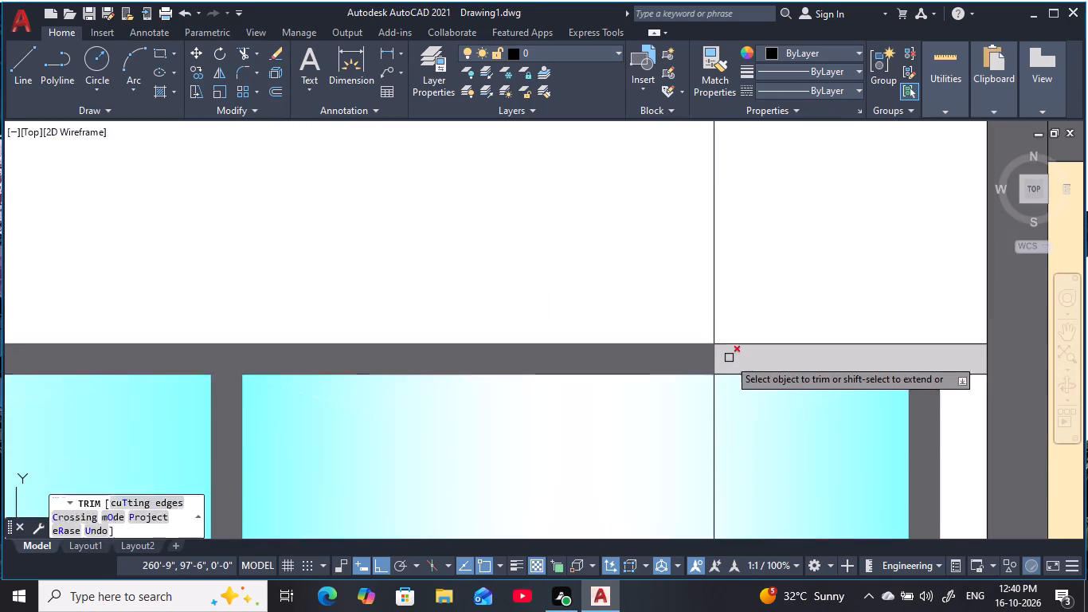
pyautogui.click(715, 363)
pyautogui.press('Escape')
pyautogui.press('Escape')
pyautogui.press('Escape')
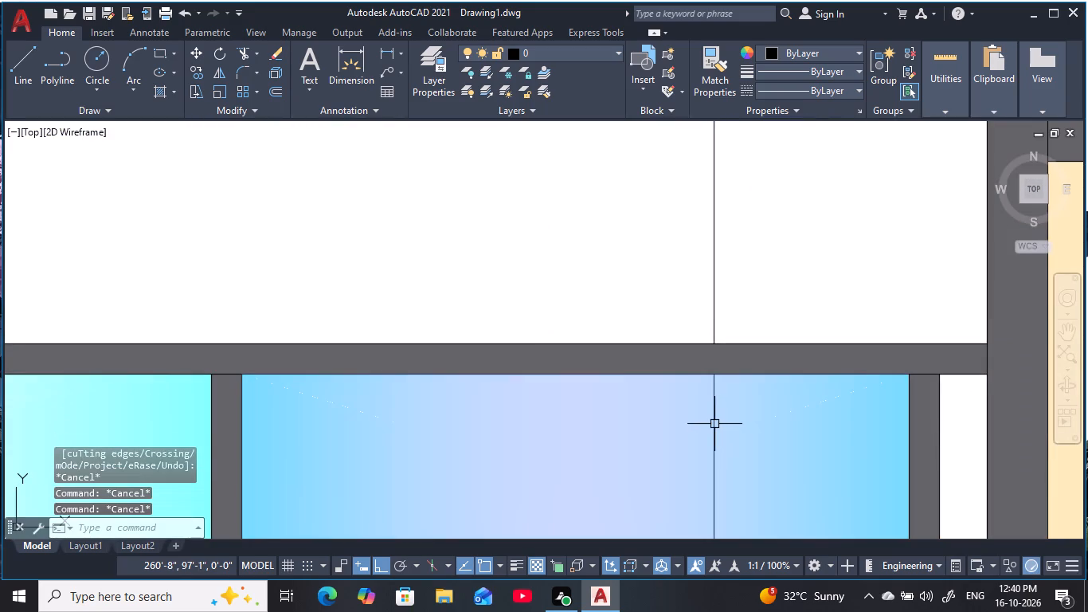
# Erase the leftover piece of the vertical line crossing the glass panel below the top rail.
pyautogui.click(714, 423)
pyautogui.write('E')
pyautogui.press('space')
pyautogui.press('Escape')
pyautogui.press('Escape')
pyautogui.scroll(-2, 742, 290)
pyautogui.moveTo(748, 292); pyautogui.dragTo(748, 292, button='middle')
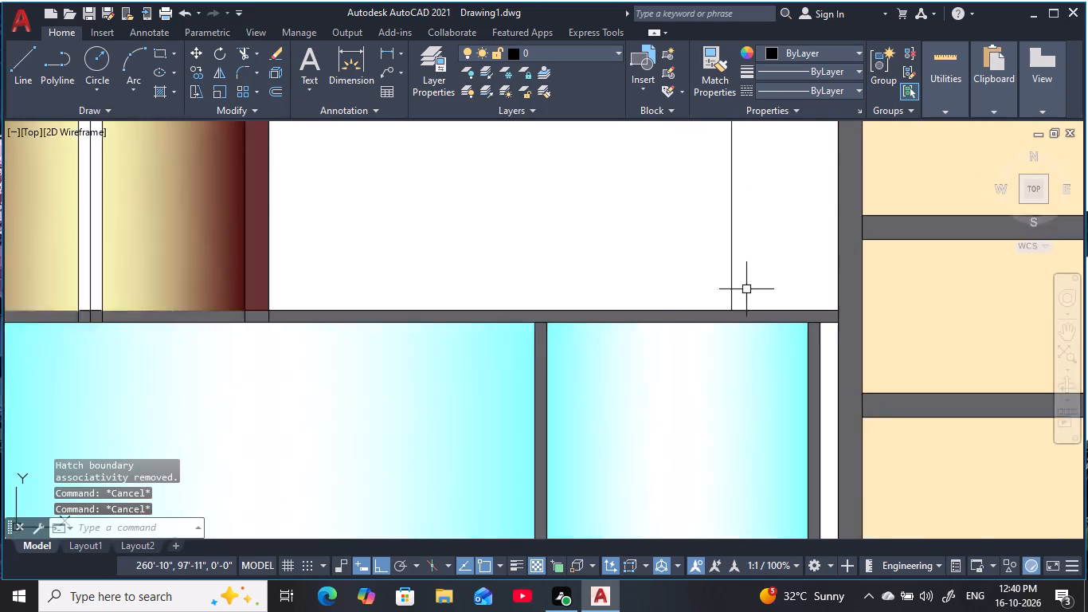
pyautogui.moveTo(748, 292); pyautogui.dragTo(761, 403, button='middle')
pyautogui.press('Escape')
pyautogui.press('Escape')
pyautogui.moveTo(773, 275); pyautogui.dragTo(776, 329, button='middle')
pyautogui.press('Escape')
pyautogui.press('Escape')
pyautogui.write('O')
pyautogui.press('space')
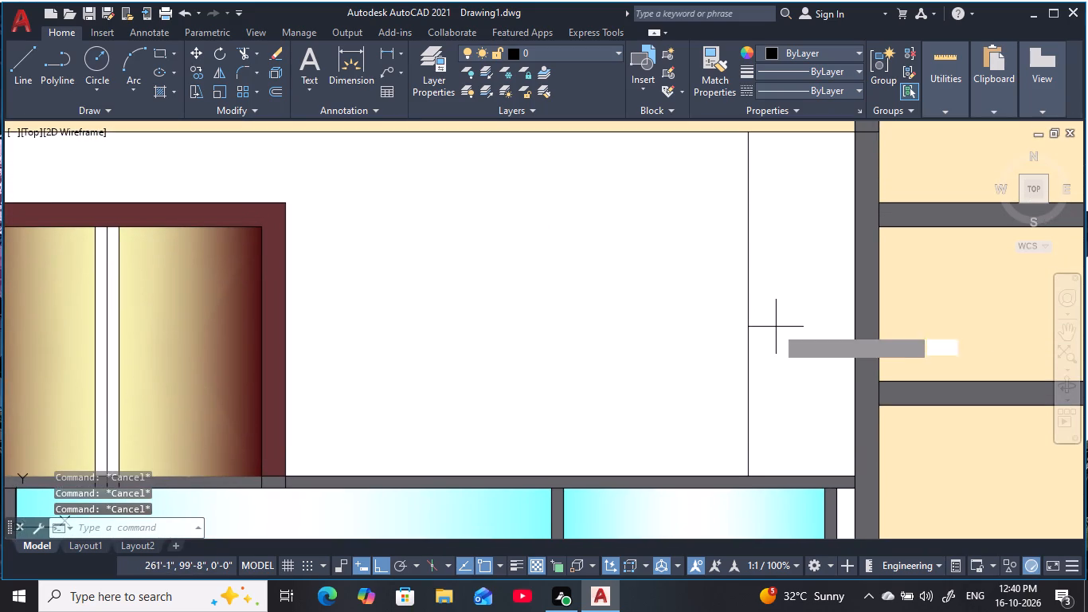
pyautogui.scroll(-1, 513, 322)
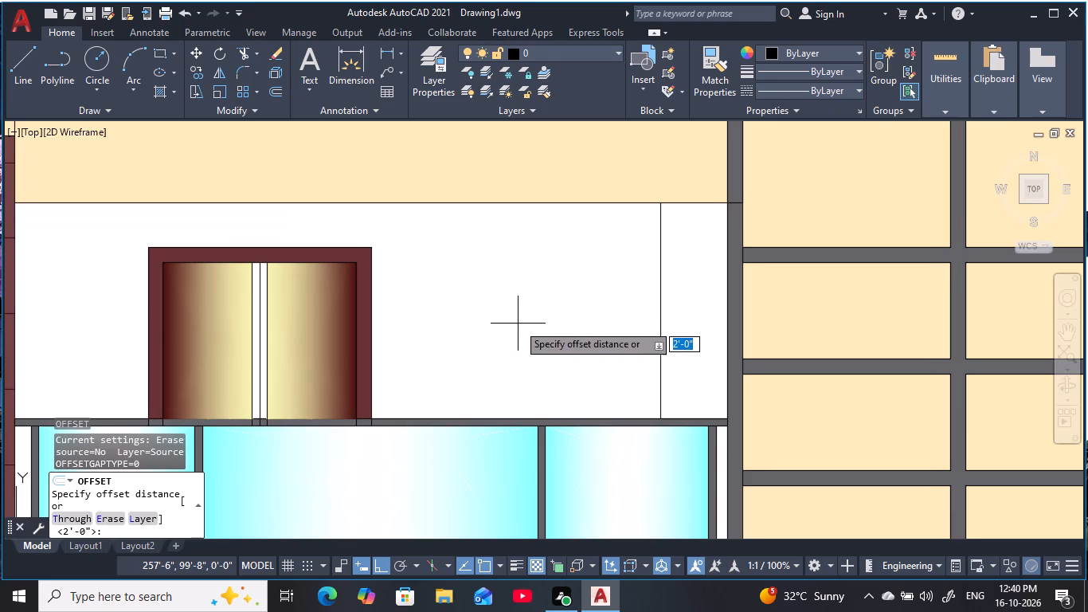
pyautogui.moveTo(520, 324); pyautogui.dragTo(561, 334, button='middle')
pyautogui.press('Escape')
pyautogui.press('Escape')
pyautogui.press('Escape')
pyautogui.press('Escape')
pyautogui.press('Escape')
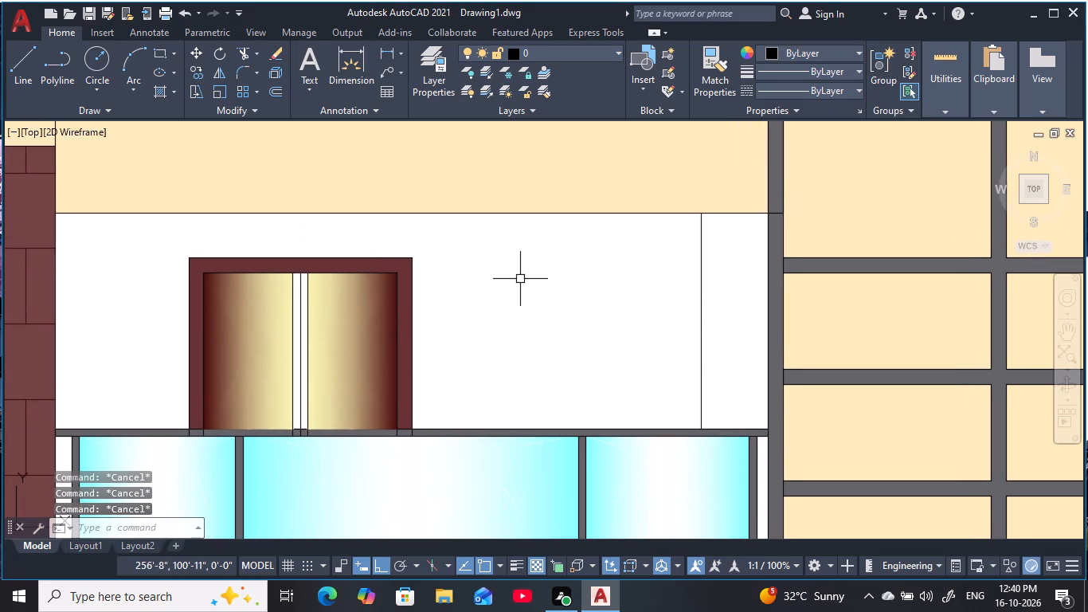
# Draw a horizontal line from the top-floor opening's upper-right frame corner straight across to the central tower's edge.
pyautogui.write('L')
pyautogui.press('space')
pyautogui.scroll(2, 439, 275)
pyautogui.click(369, 237)
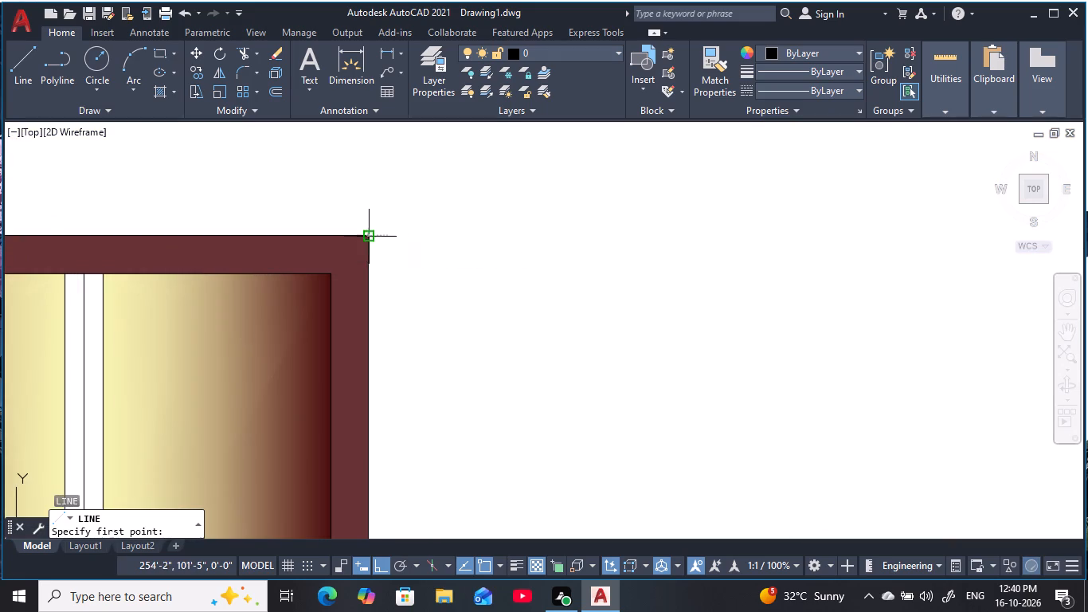
pyautogui.moveTo(703, 245); pyautogui.dragTo(416, 244, button='middle')
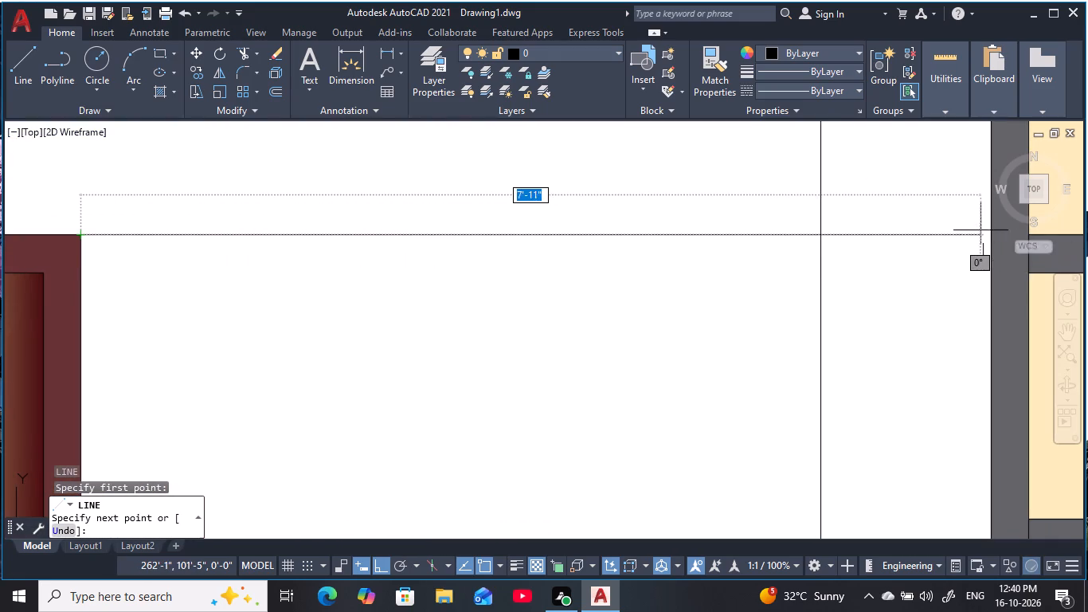
pyautogui.click(990, 230)
pyautogui.press('Escape')
pyautogui.press('Escape')
pyautogui.scroll(-2, 799, 277)
pyautogui.press('Escape')
pyautogui.moveTo(804, 266); pyautogui.dragTo(808, 246, button='middle')
pyautogui.press('Escape')
pyautogui.press('Escape')
pyautogui.press('Escape')
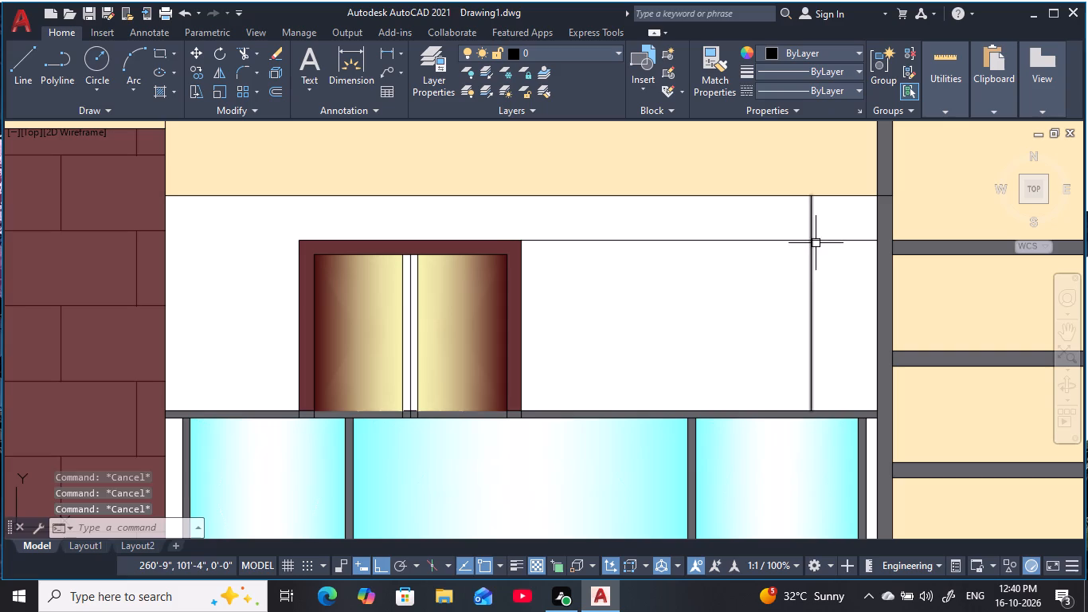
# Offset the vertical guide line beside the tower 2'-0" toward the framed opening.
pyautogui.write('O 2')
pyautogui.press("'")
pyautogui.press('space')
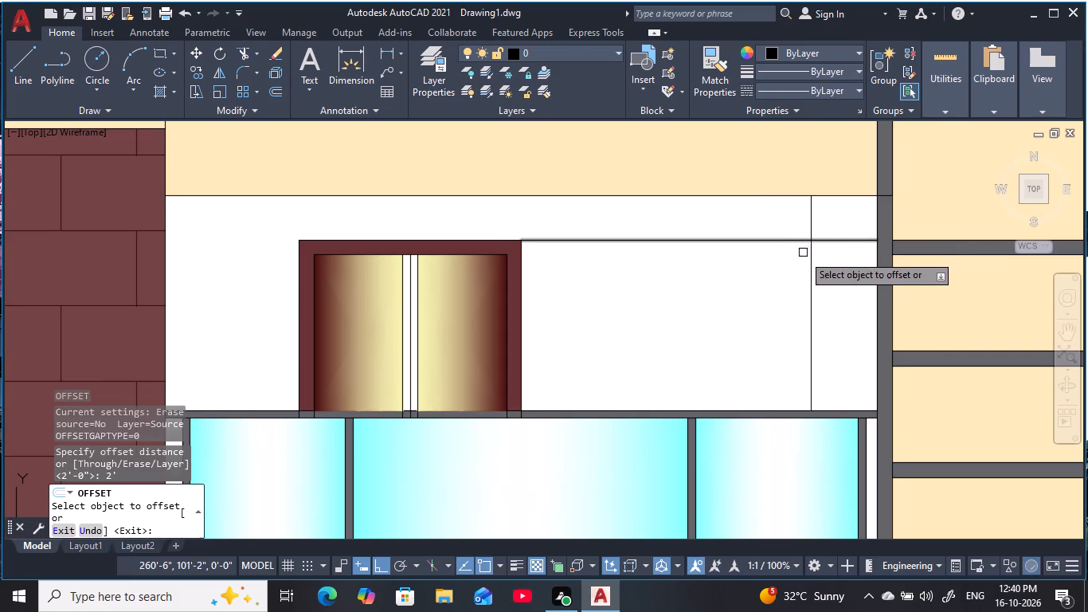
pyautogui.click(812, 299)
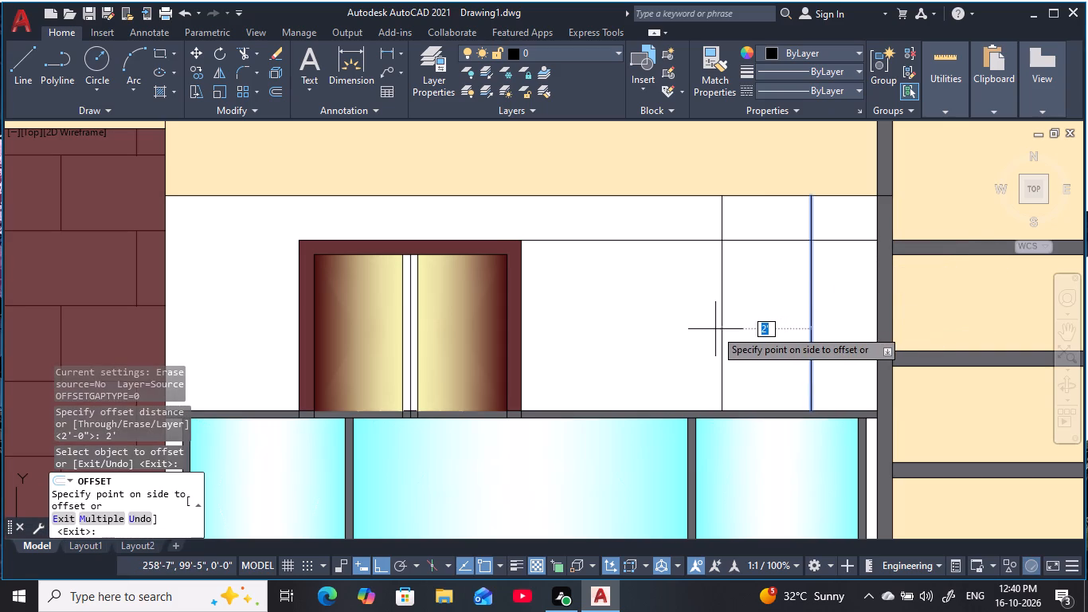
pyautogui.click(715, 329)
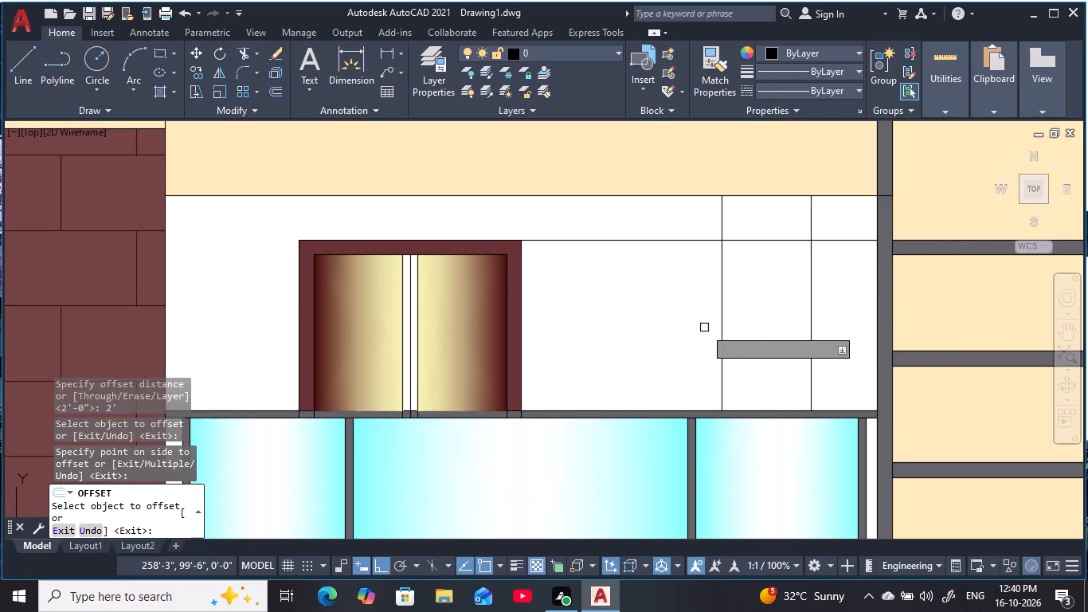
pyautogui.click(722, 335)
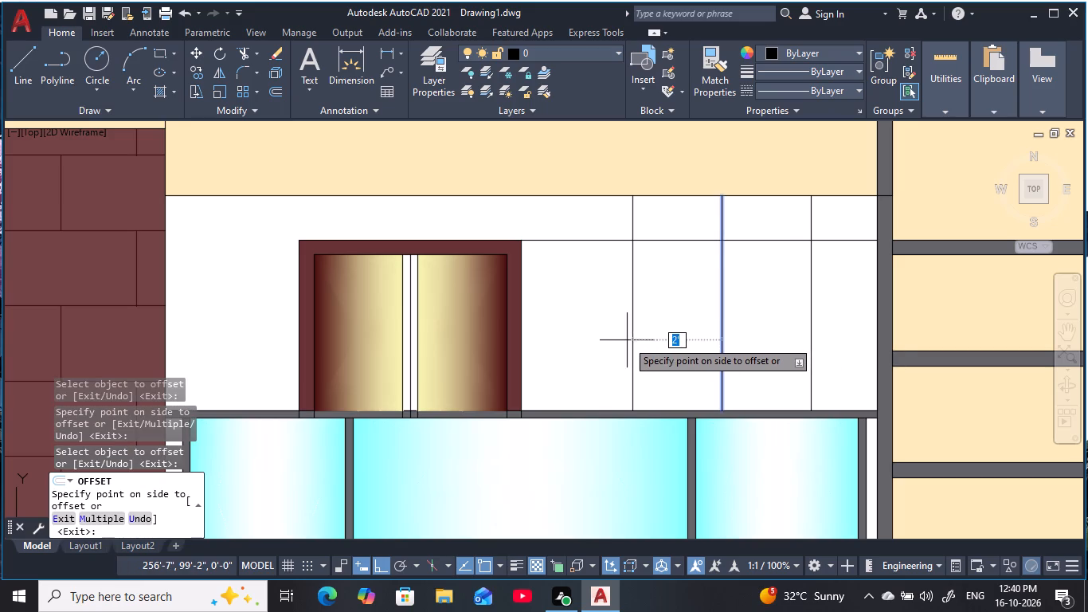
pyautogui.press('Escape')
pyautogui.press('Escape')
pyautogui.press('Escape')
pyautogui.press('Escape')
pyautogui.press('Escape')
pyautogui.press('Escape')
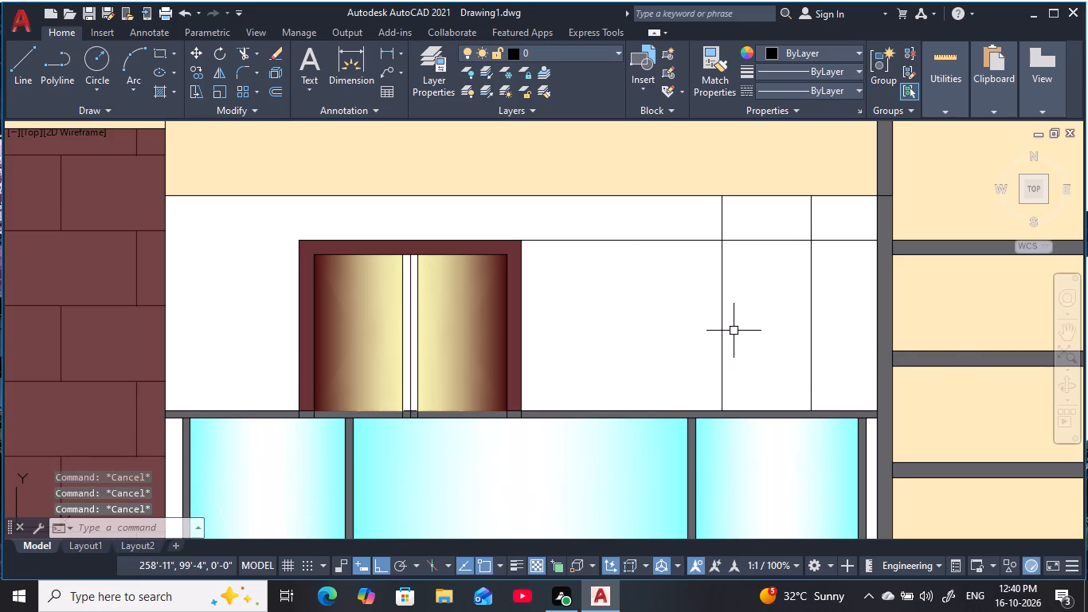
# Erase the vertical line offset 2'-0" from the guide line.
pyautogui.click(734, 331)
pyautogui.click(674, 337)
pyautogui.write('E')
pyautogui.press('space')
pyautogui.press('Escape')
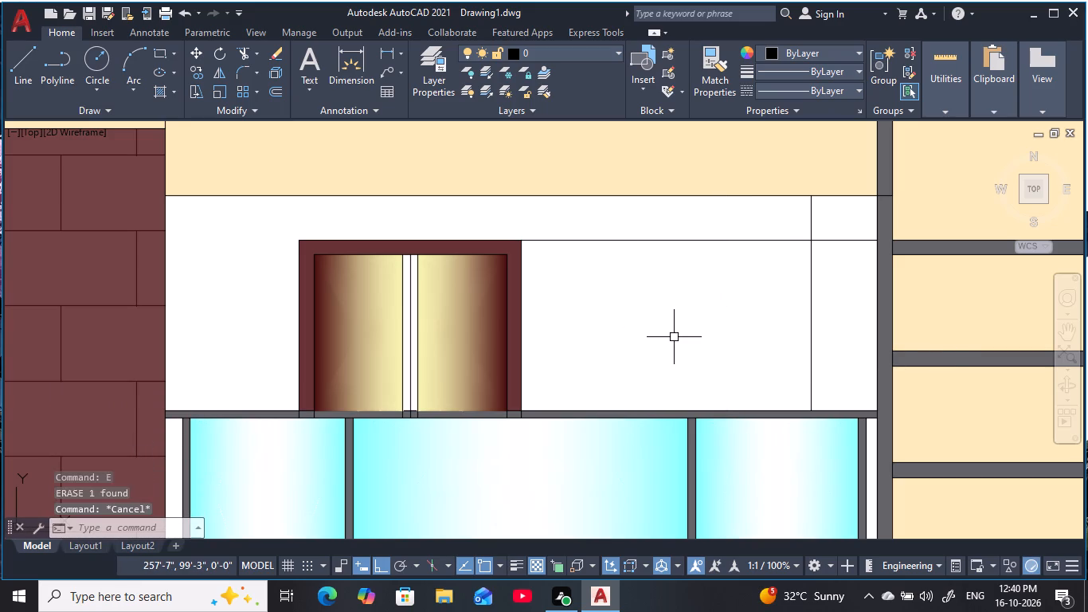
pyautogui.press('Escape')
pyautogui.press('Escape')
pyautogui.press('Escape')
# Offset the vertical guide line twice in succession toward the framed opening, at 1'-0" spacing.
pyautogui.write('O')
pyautogui.press('space')
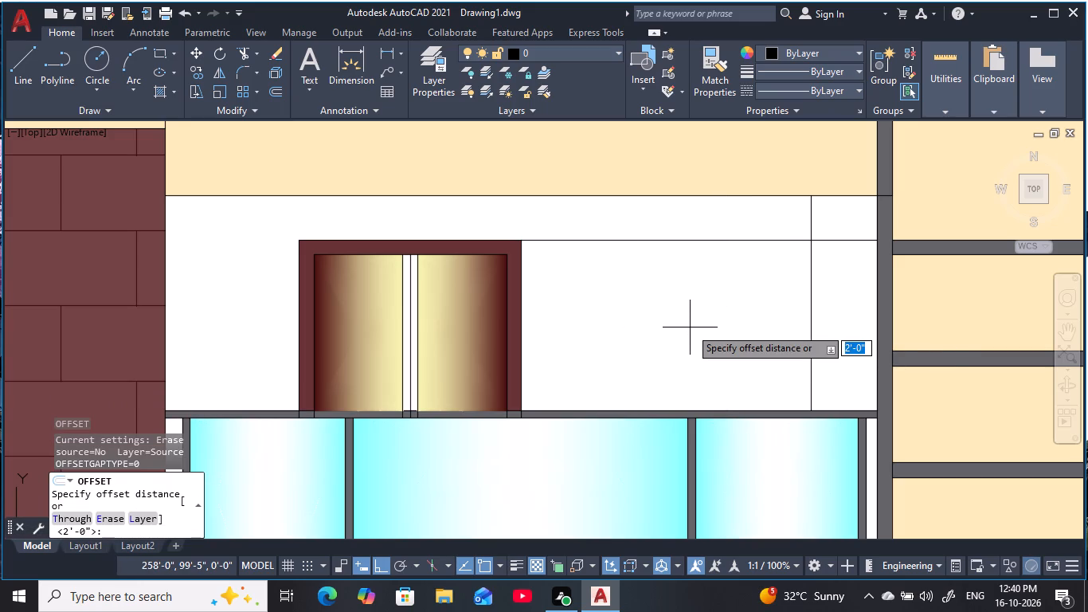
pyautogui.press('1')
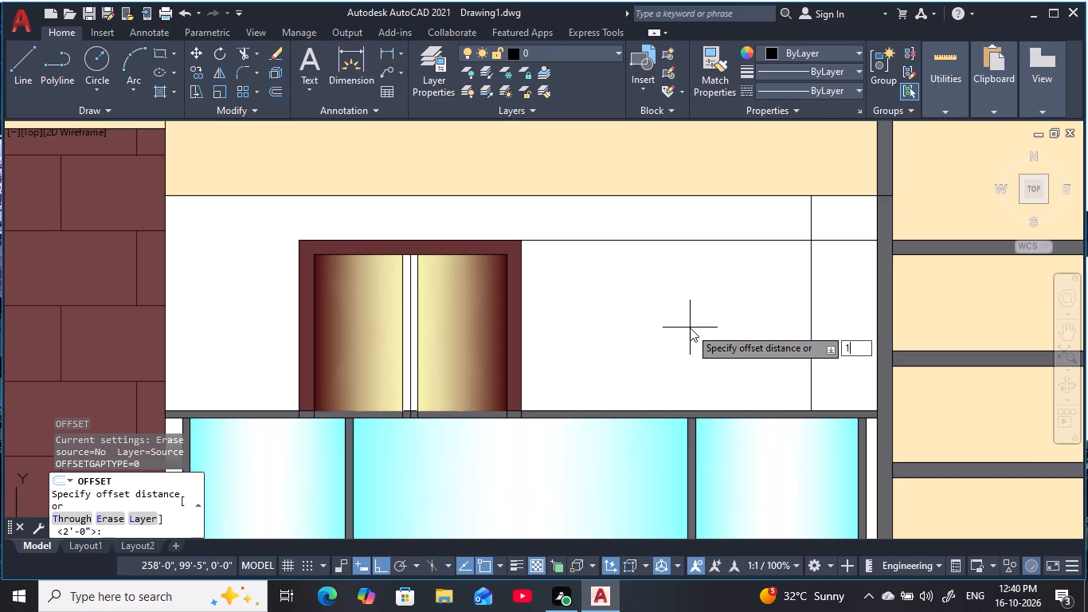
pyautogui.write("'")
pyautogui.press('space')
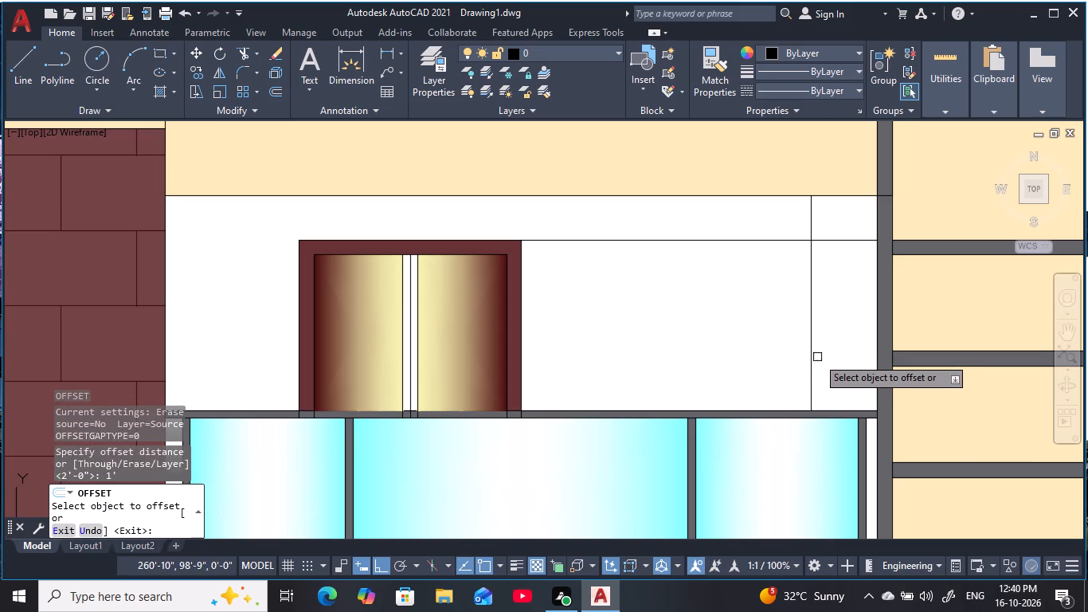
pyautogui.click(816, 355)
pyautogui.click(812, 359)
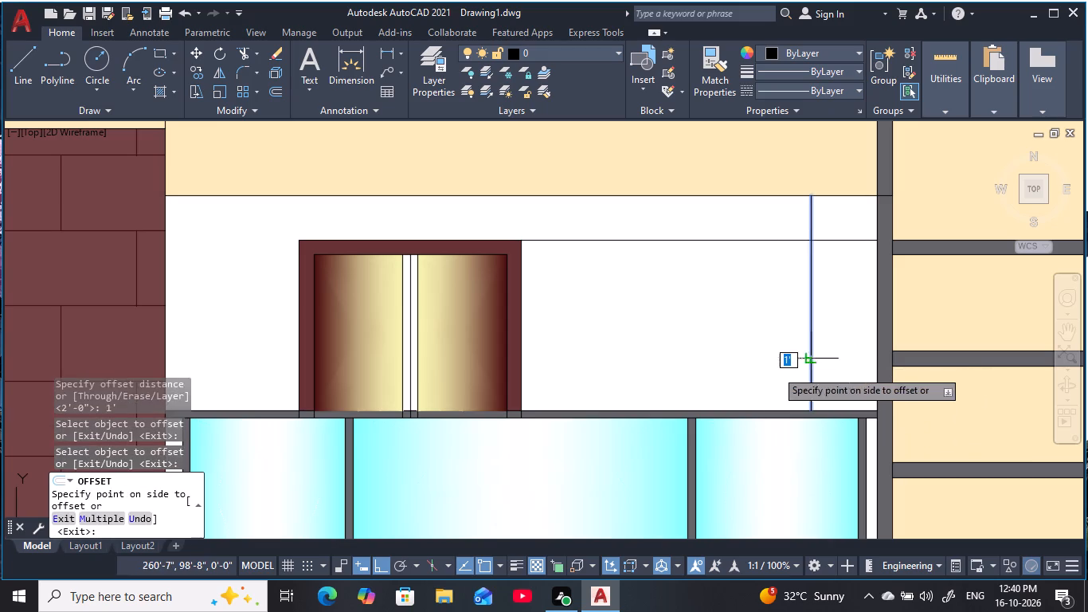
pyautogui.click(773, 370)
pyautogui.click(765, 373)
pyautogui.click(673, 394)
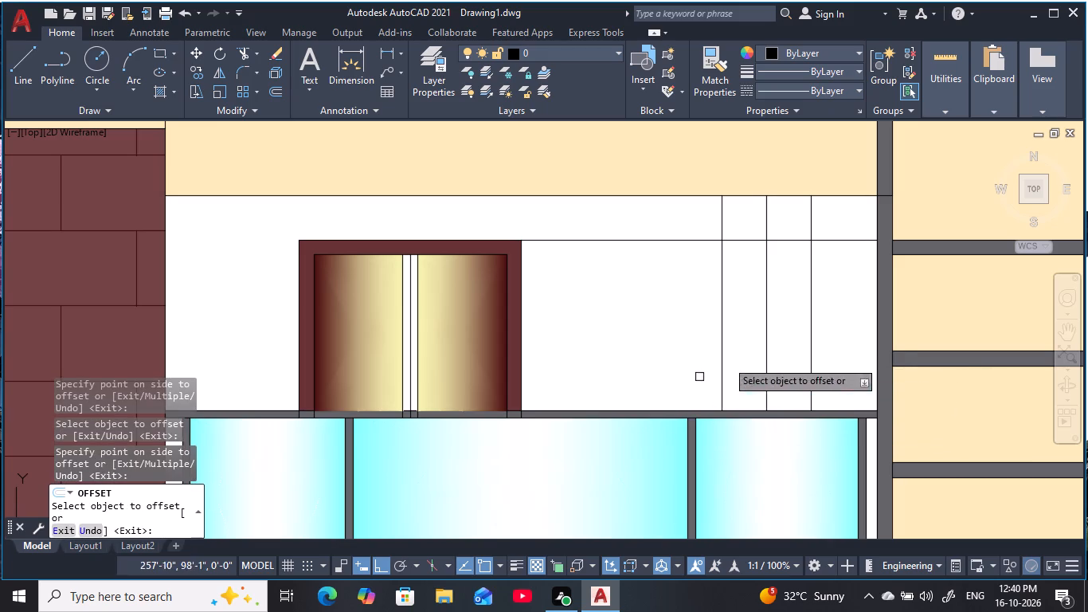
pyautogui.press('Escape')
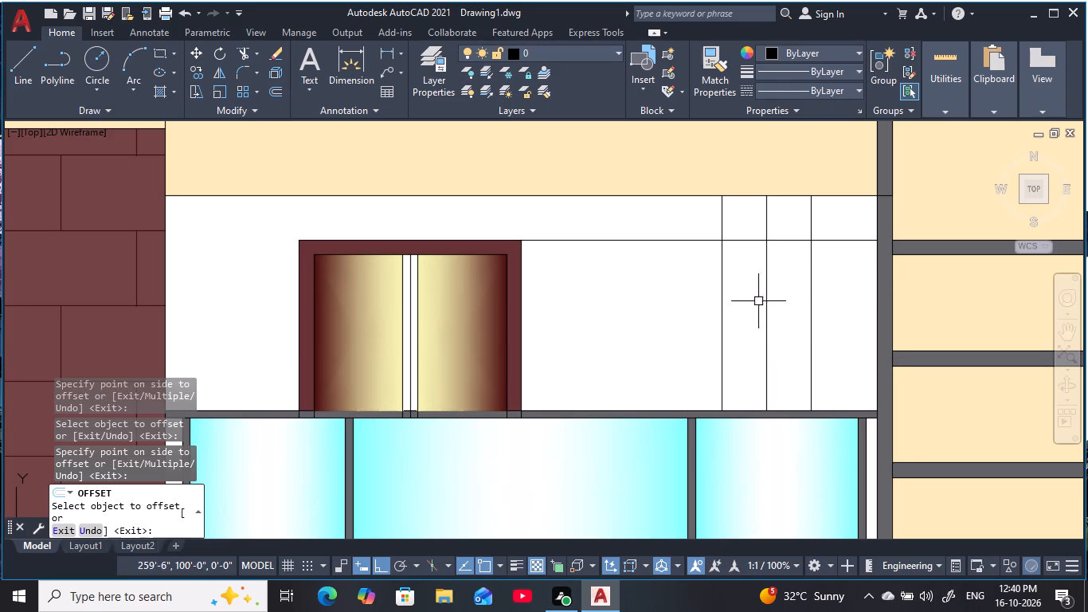
pyautogui.press('Escape')
pyautogui.press('Escape')
pyautogui.press('Escape')
pyautogui.press('Escape')
pyautogui.press('Escape')
pyautogui.press('Escape')
# Offset the middle vertical line of the new opening 1" to both sides.
pyautogui.write('O')
pyautogui.press('space')
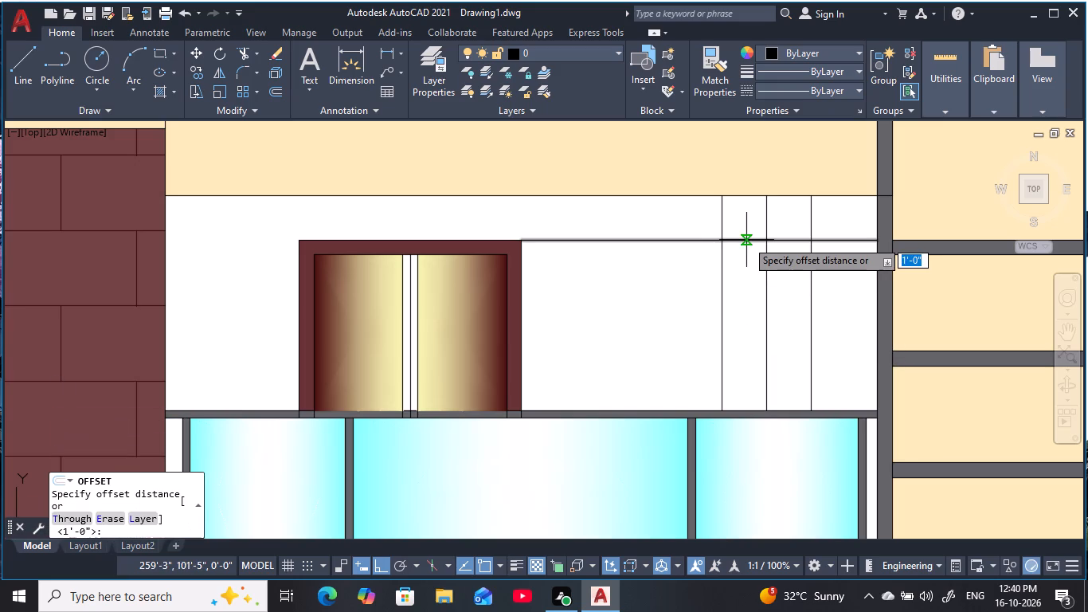
pyautogui.press('1')
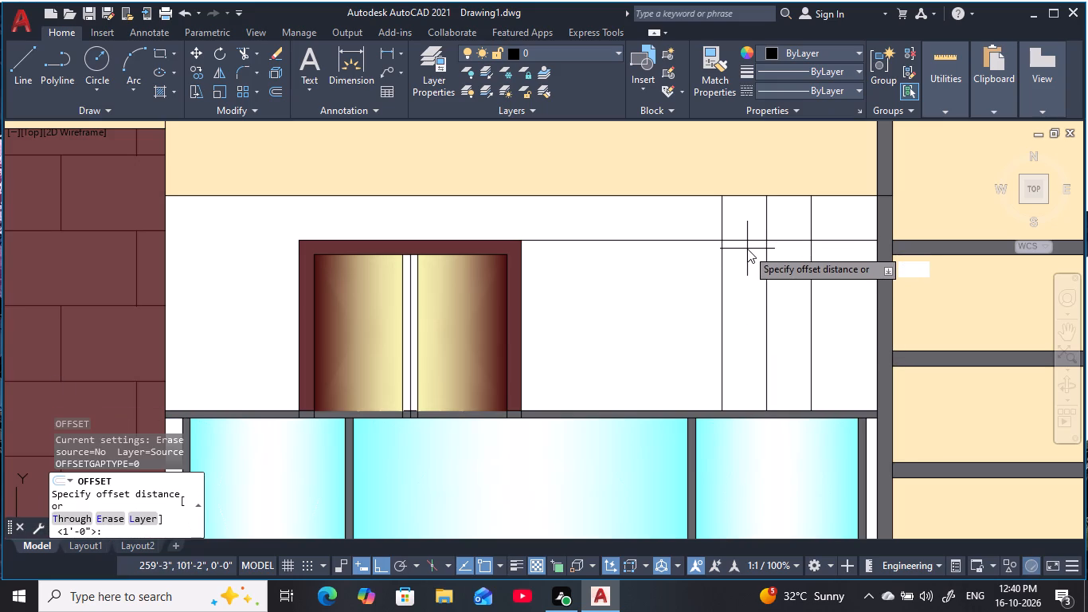
pyautogui.press('space')
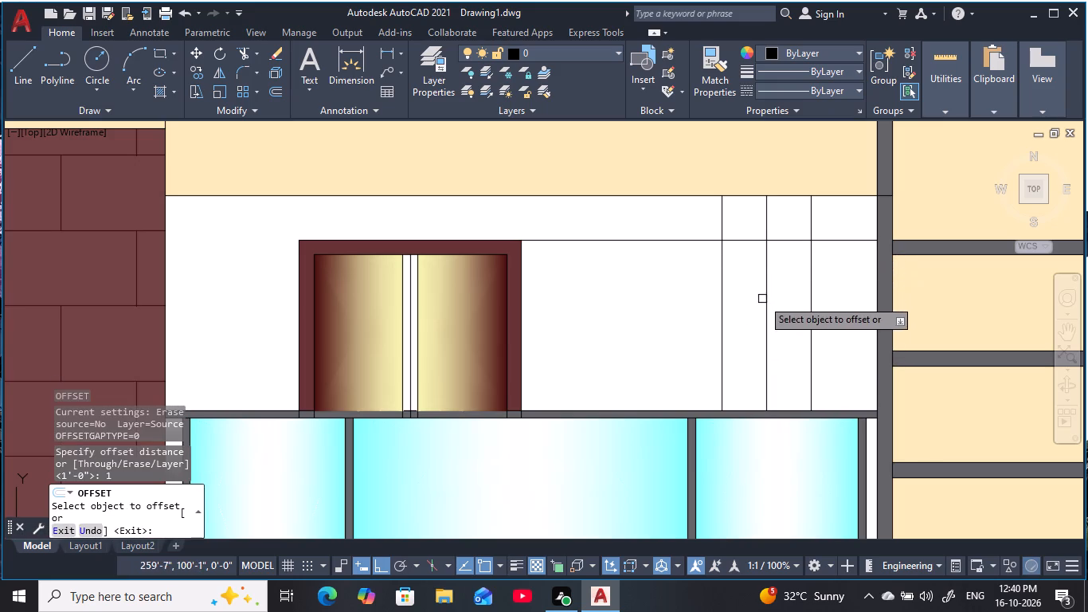
pyautogui.click(765, 302)
pyautogui.click(739, 320)
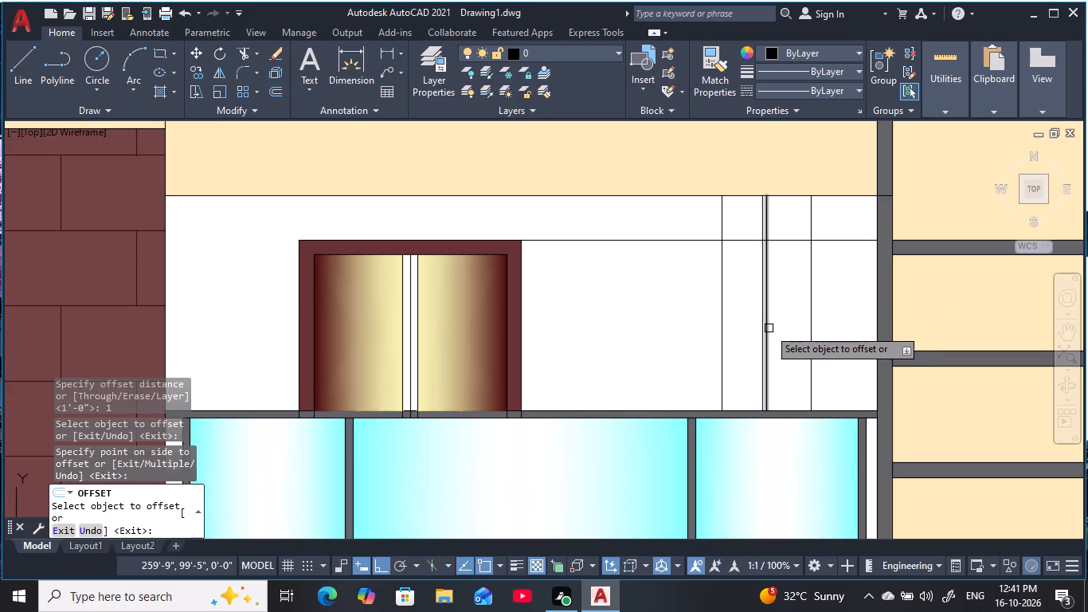
pyautogui.click(769, 328)
pyautogui.click(791, 323)
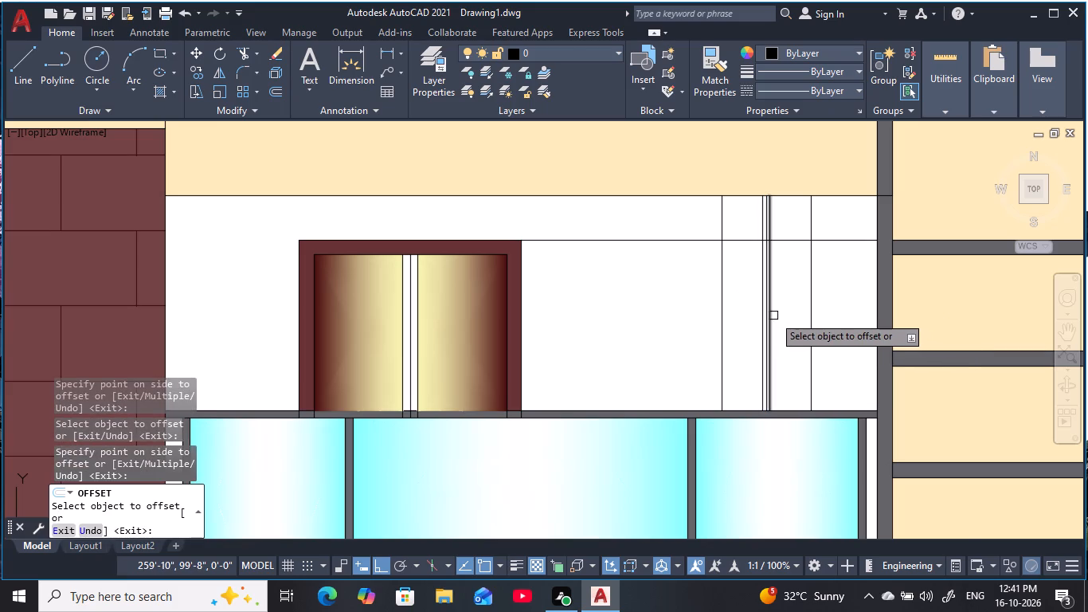
pyautogui.scroll(2, 764, 318)
pyautogui.press('Escape')
pyautogui.press('Escape')
pyautogui.scroll(-1, 738, 275)
pyautogui.scroll(1, 738, 275)
pyautogui.scroll(-2, 738, 275)
pyautogui.moveTo(740, 283); pyautogui.dragTo(746, 320, button='middle')
pyautogui.press('Escape')
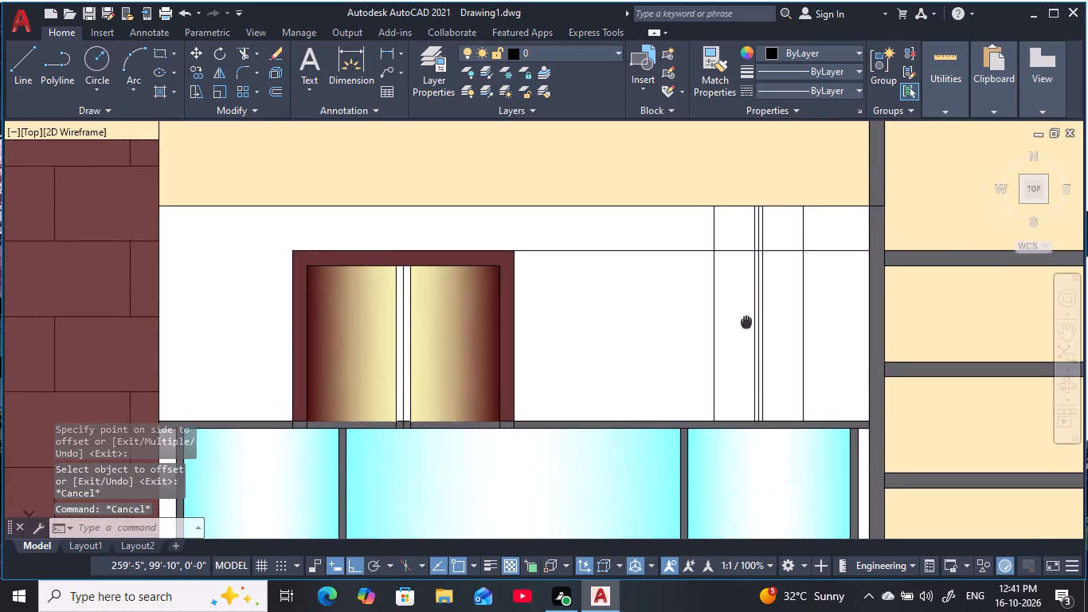
pyautogui.press('Escape')
pyautogui.press('Escape')
pyautogui.press('Escape')
# Trim the verticals above the new opening's head line and the head line beyond the two outer verticals.
pyautogui.write('TR')
pyautogui.press('space')
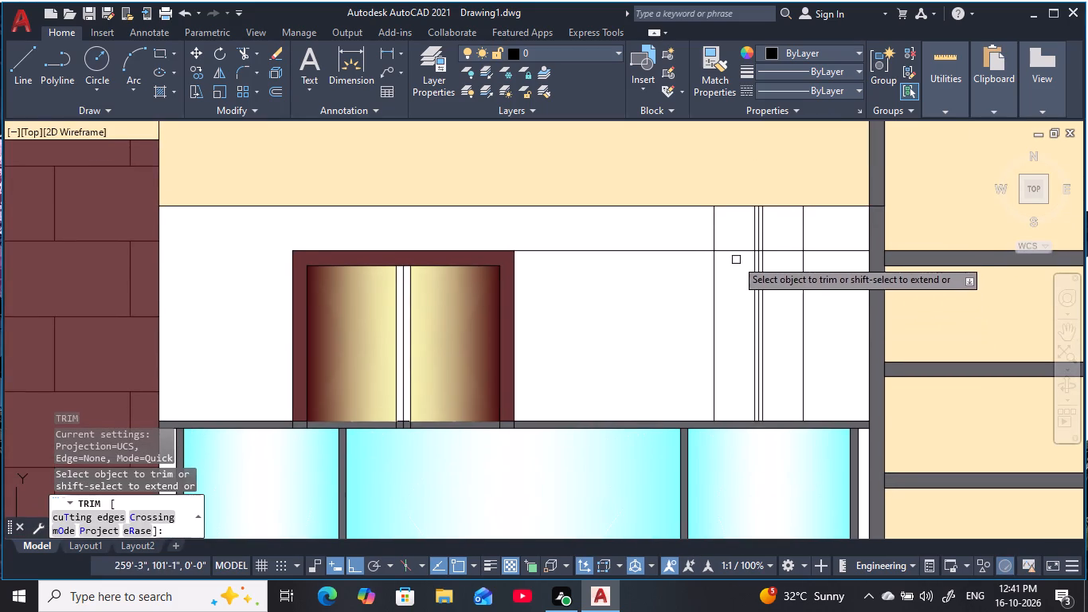
pyautogui.click(730, 231)
pyautogui.doubleClick(694, 229)
pyautogui.click(680, 280)
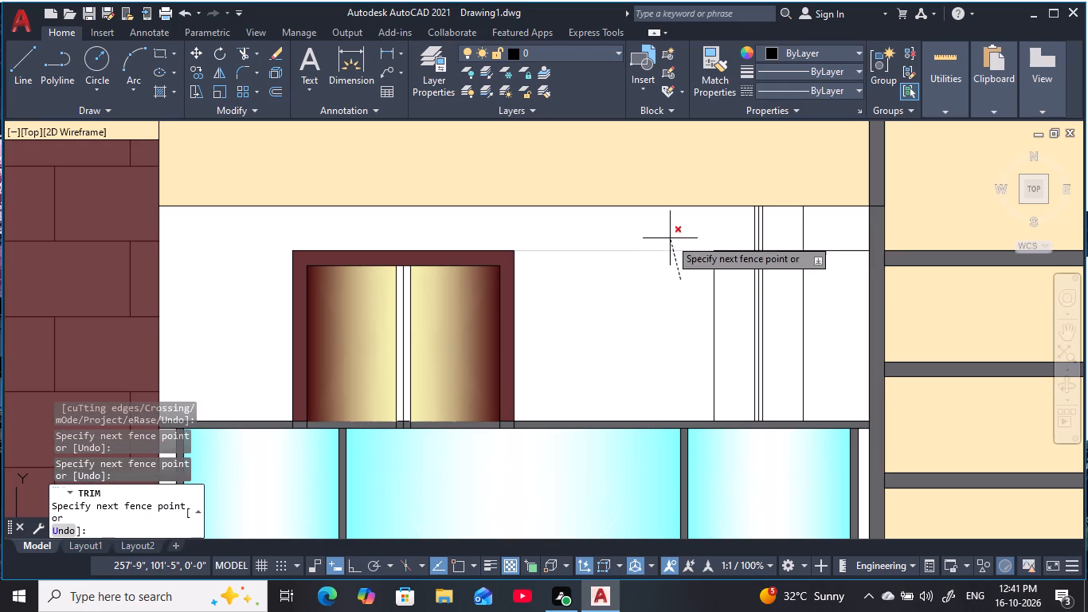
pyautogui.click(669, 237)
pyautogui.click(828, 239)
pyautogui.click(732, 234)
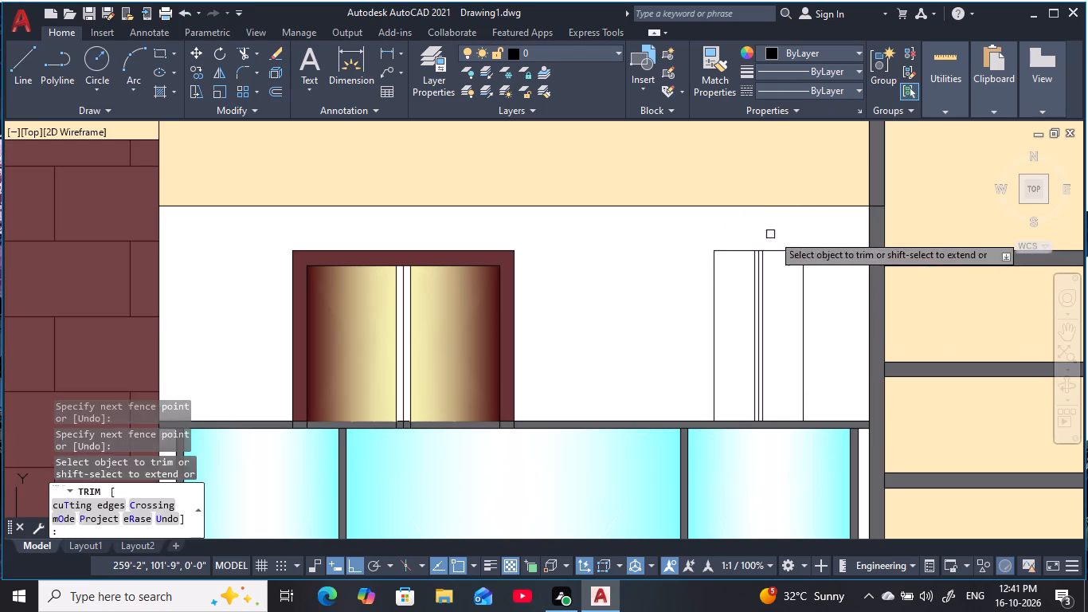
pyautogui.click(825, 234)
pyautogui.click(840, 277)
pyautogui.press('Escape')
pyautogui.press('Escape')
pyautogui.press('Escape')
pyautogui.press('Escape')
pyautogui.press('Escape')
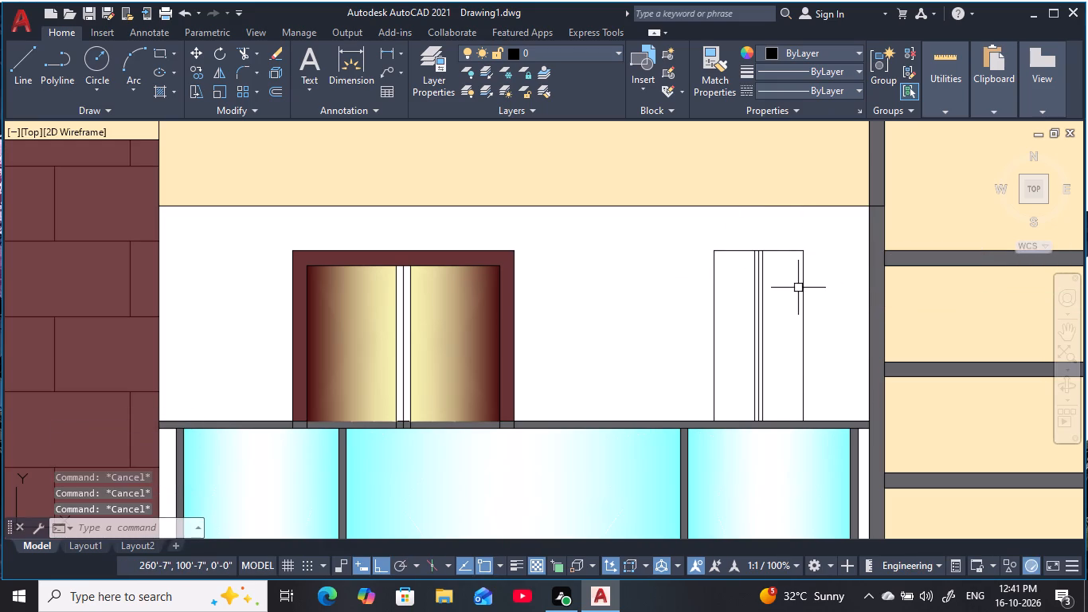
# Offset the new opening's two side verticals 4" outward and its head line 4" downward.
pyautogui.write('O')
pyautogui.press('space')
pyautogui.write('4')
pyautogui.press('space')
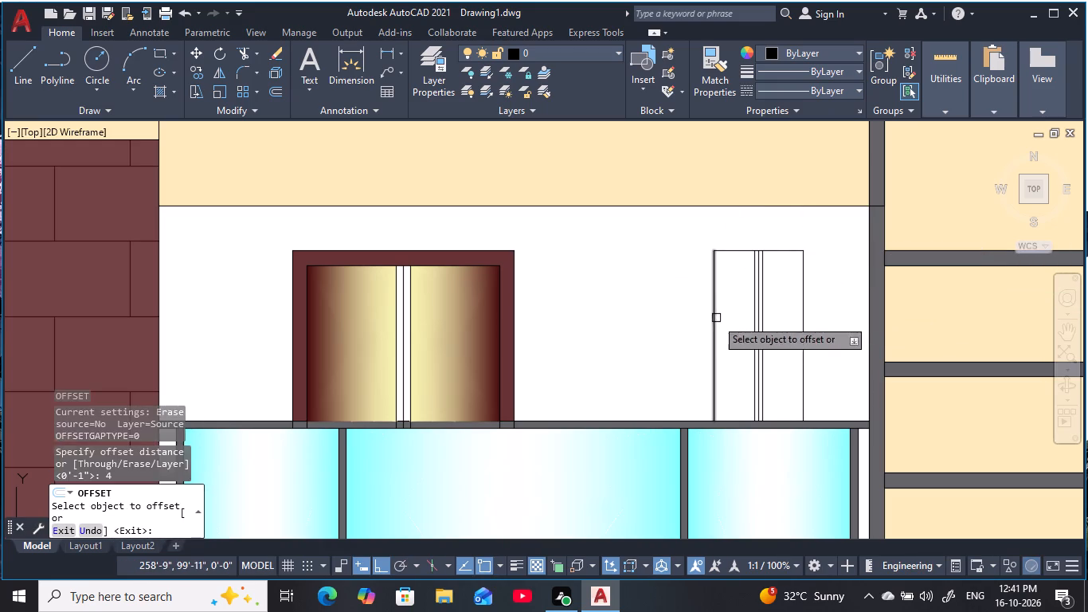
pyautogui.click(712, 324)
pyautogui.click(660, 338)
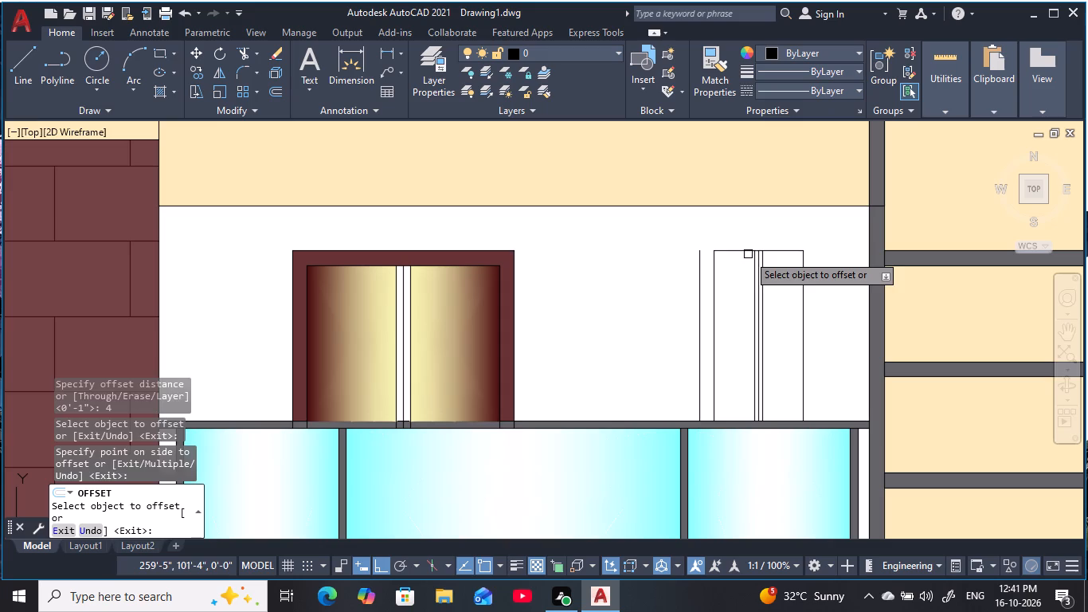
pyautogui.click(744, 253)
pyautogui.click(745, 293)
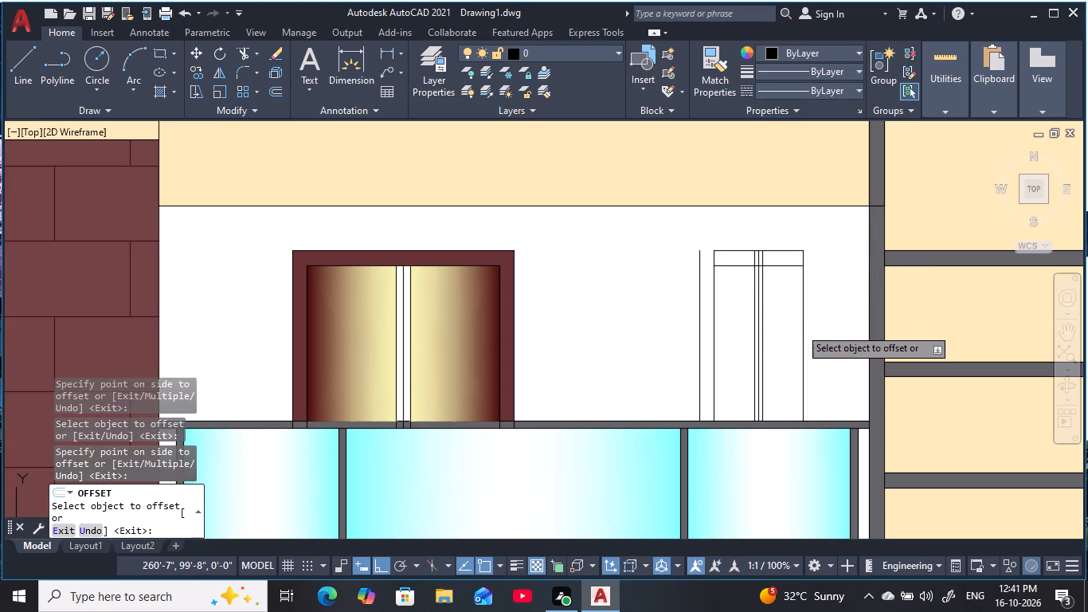
pyautogui.click(800, 328)
pyautogui.click(833, 327)
pyautogui.press('Escape')
pyautogui.press('Escape')
pyautogui.press('Escape')
pyautogui.press('Escape')
pyautogui.press('Escape')
# Extend the lower head line of the new opening at both ends to the outer frame verticals.
pyautogui.write('EX')
pyautogui.press('space')
pyautogui.click(739, 269)
pyautogui.click(782, 265)
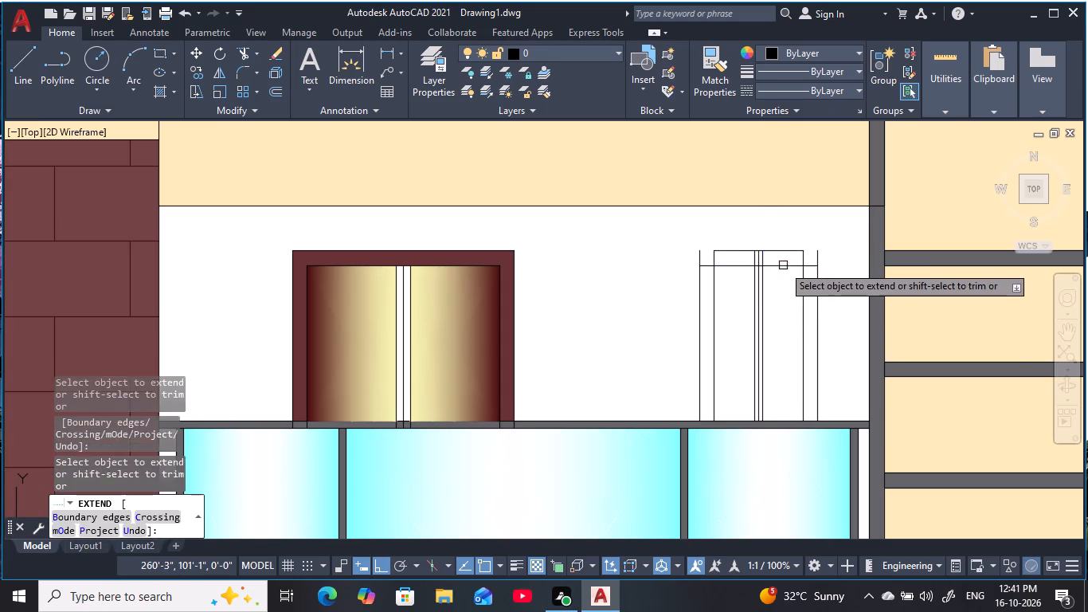
pyautogui.press('Escape')
pyautogui.press('Escape')
pyautogui.press('Escape')
pyautogui.press('Escape')
pyautogui.press('Escape')
pyautogui.press('Escape')
pyautogui.press('Escape')
pyautogui.press('Escape')
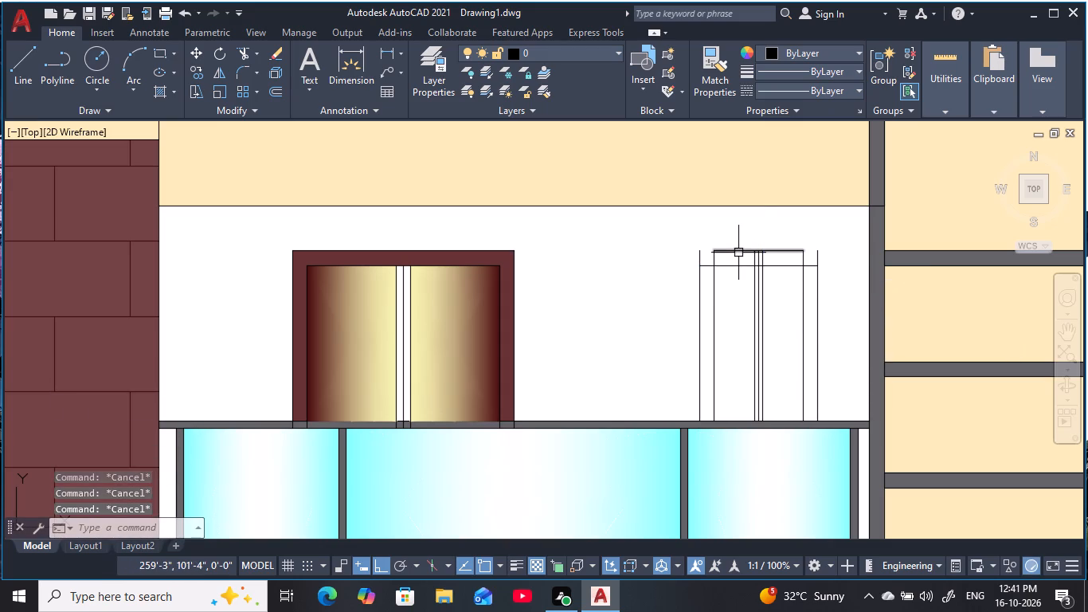
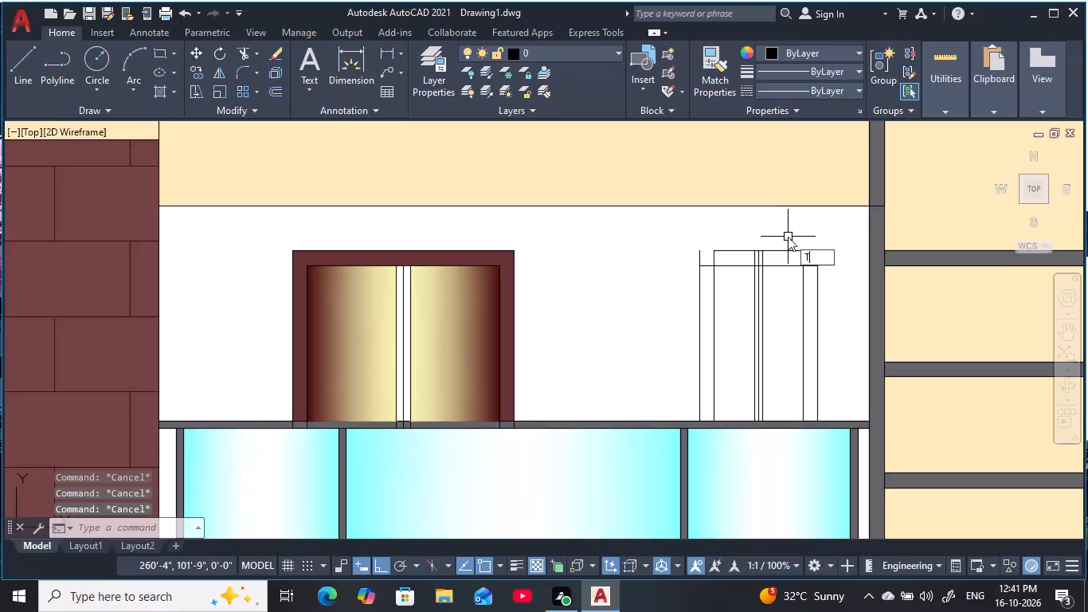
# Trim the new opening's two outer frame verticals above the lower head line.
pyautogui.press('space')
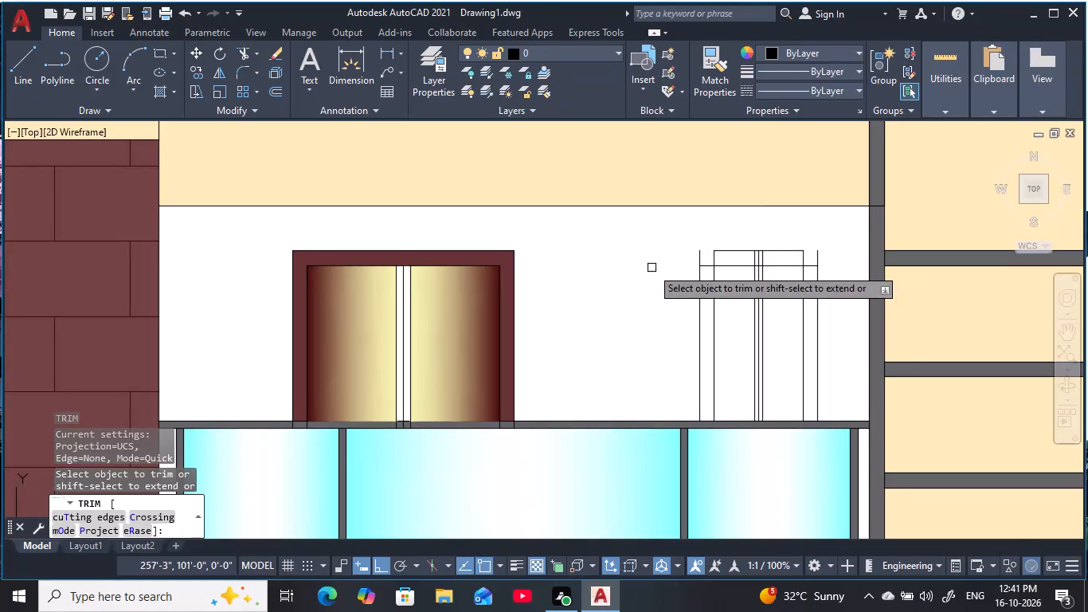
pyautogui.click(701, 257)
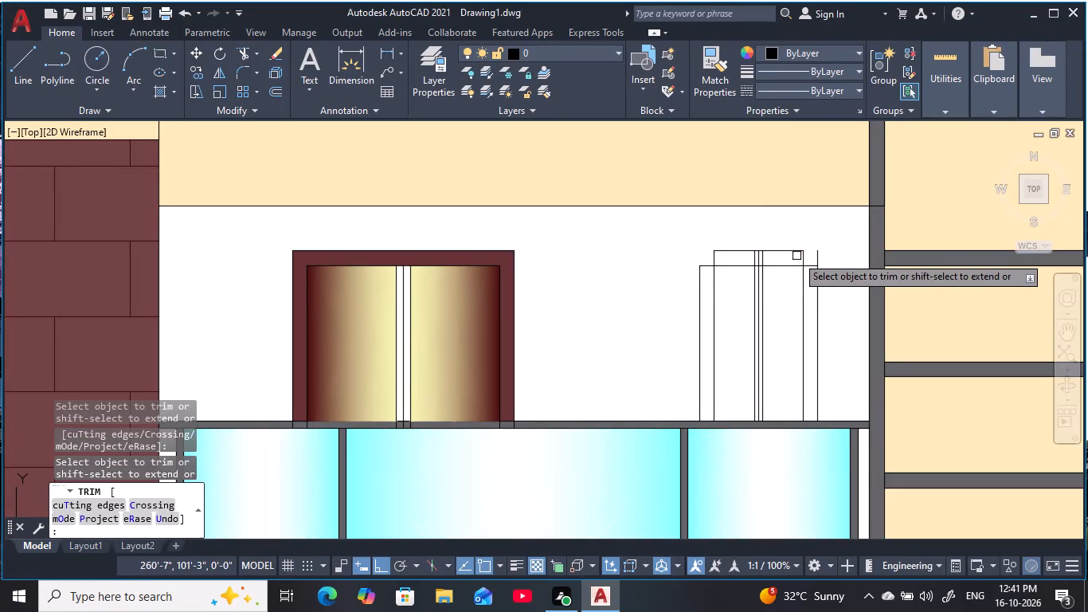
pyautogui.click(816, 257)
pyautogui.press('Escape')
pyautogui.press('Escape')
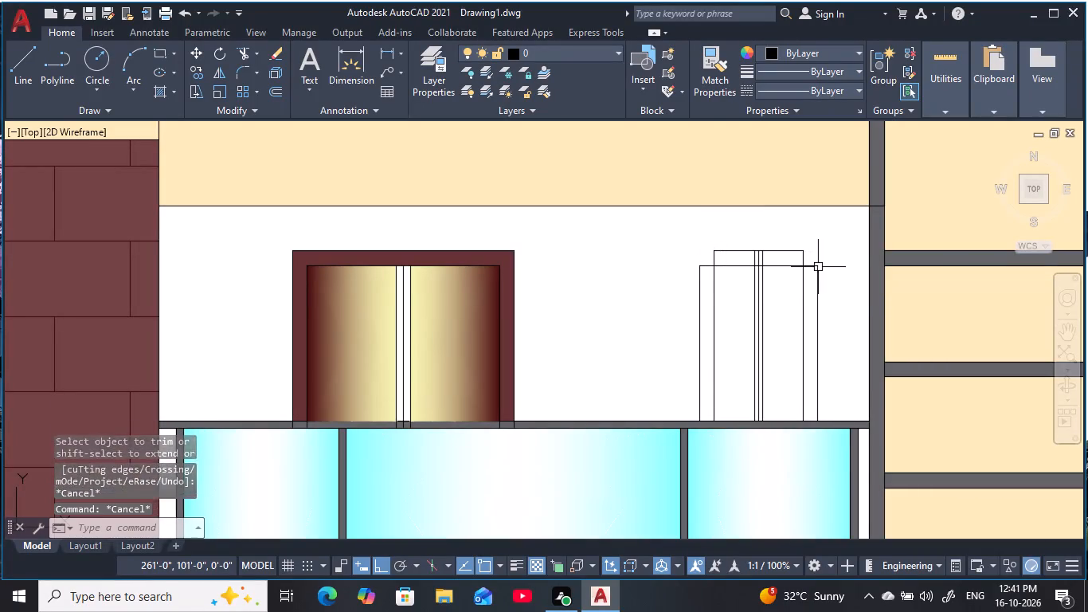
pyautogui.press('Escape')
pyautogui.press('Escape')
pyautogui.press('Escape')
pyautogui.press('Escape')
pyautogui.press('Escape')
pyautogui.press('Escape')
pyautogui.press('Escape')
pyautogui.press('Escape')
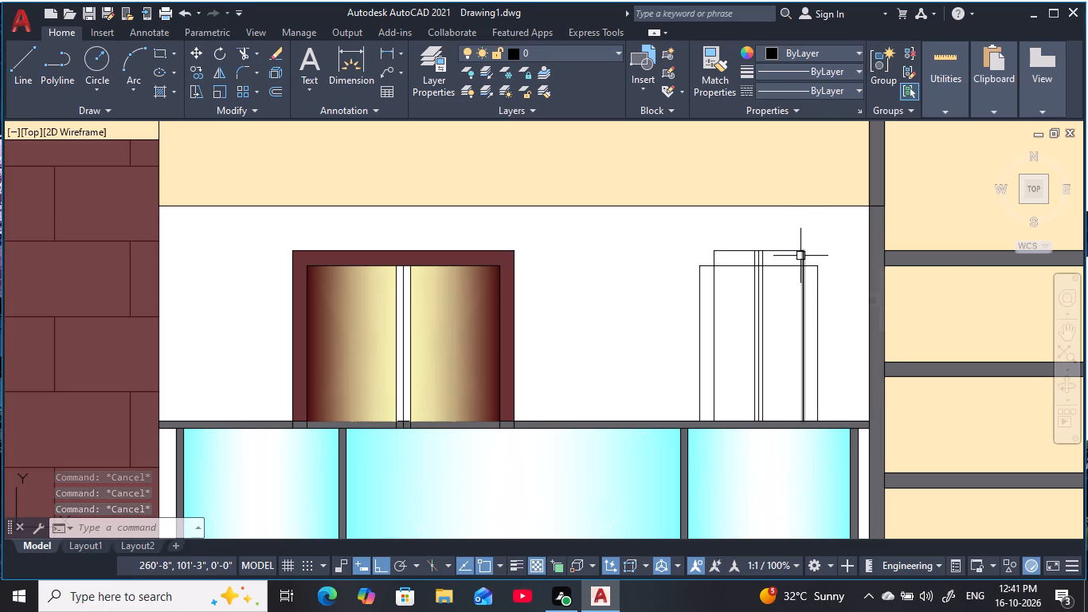
# Offset the new opening's full-width lower head line 4" upward.
pyautogui.write('O')
pyautogui.press('space')
pyautogui.write('4')
pyautogui.press('space')
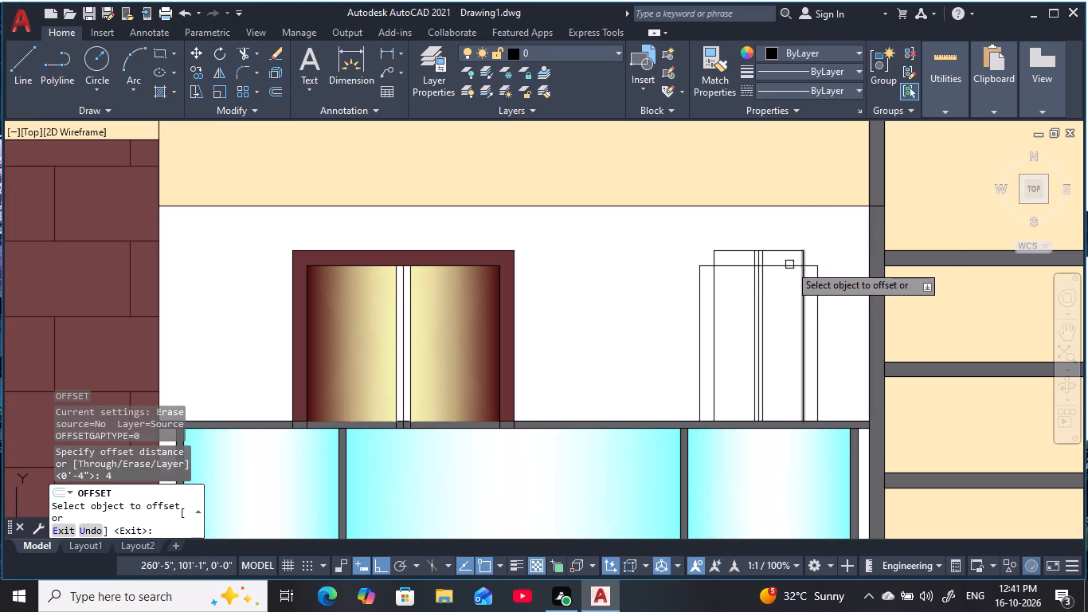
pyautogui.click(789, 266)
pyautogui.click(800, 227)
pyautogui.press('Escape')
pyautogui.press('Escape')
pyautogui.press('Escape')
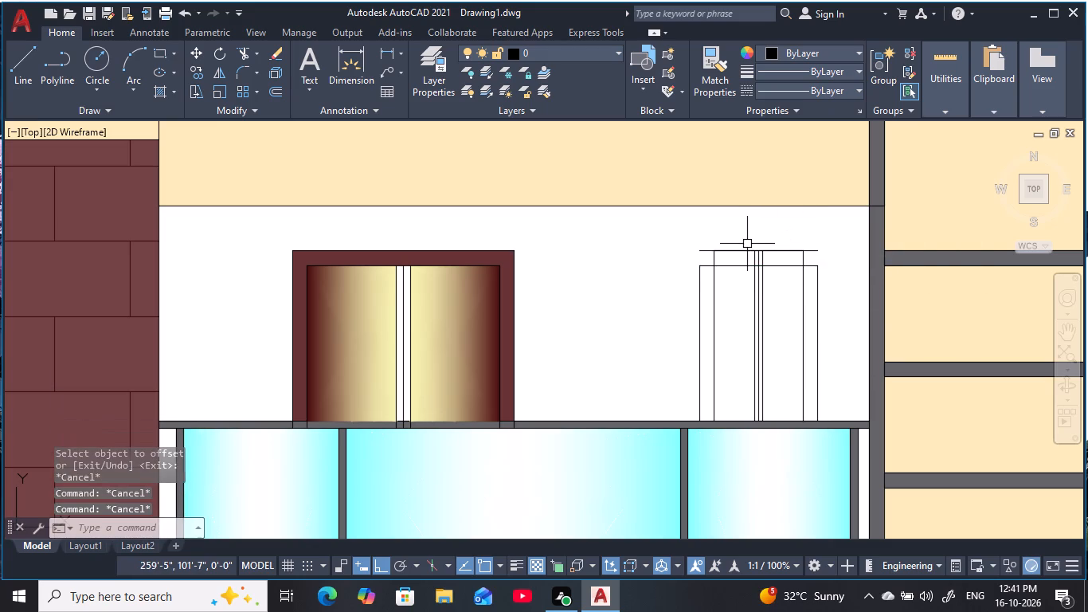
# Extend the new opening's two outer frame verticals up to the full-width top head line.
pyautogui.write('EX')
pyautogui.press('space')
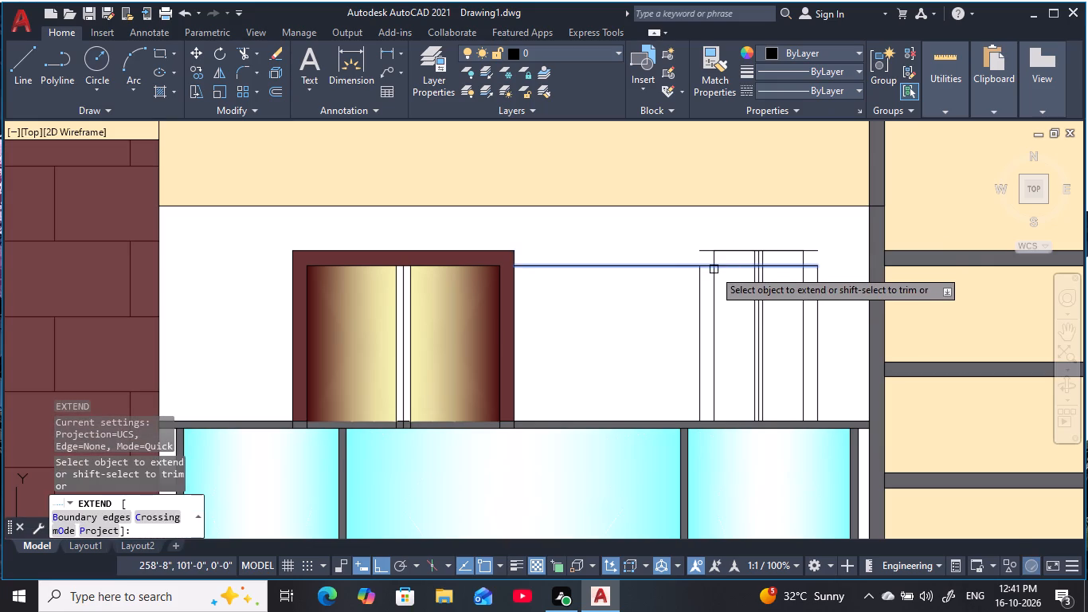
pyautogui.click(700, 275)
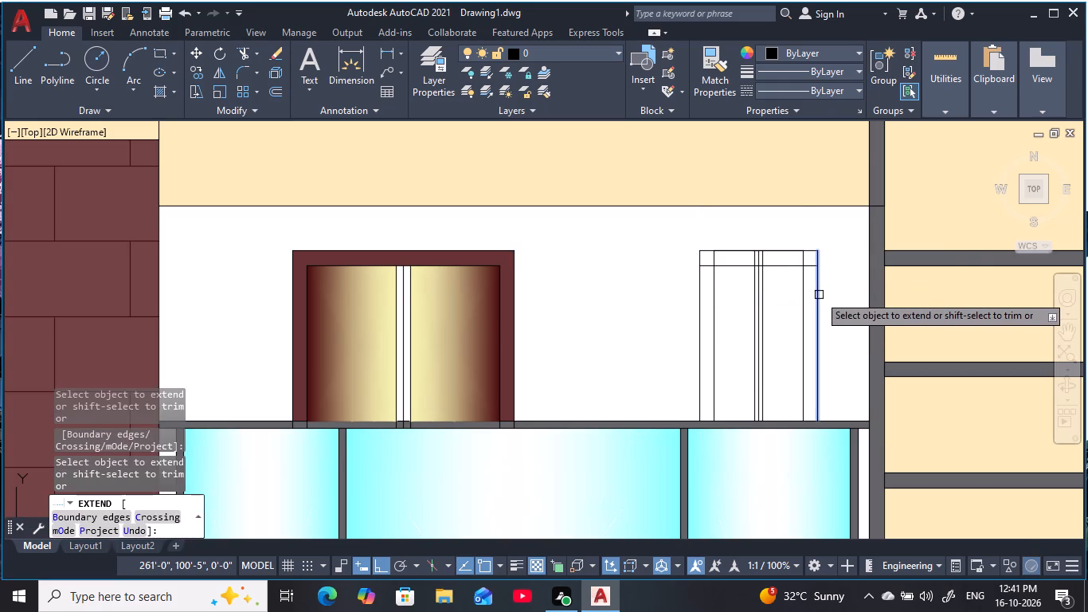
pyautogui.click(819, 295)
pyautogui.press('Escape')
pyautogui.press('Escape')
pyautogui.press('Escape')
pyautogui.press('Escape')
pyautogui.press('Escape')
# Trim the inner verticals, mullion lines and lower head line ends inside the frame band, leaving one continuous frame around the new opening.
pyautogui.write('TR')
pyautogui.press('space')
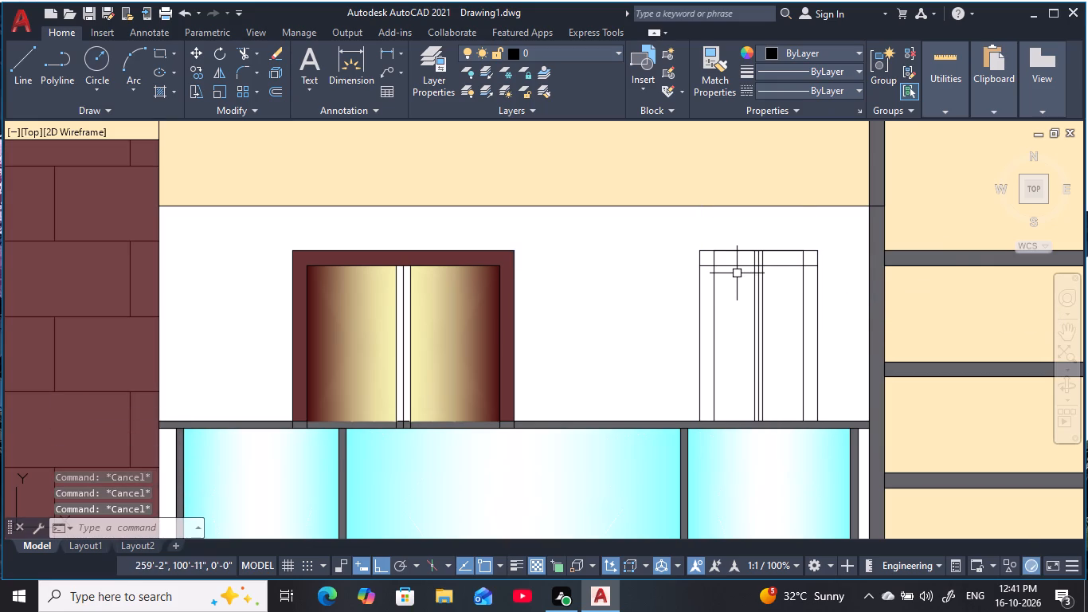
pyautogui.scroll(2, 706, 258)
pyautogui.scroll(-1, 706, 258)
pyautogui.scroll(1, 706, 258)
pyautogui.moveTo(742, 257); pyautogui.dragTo(716, 262)
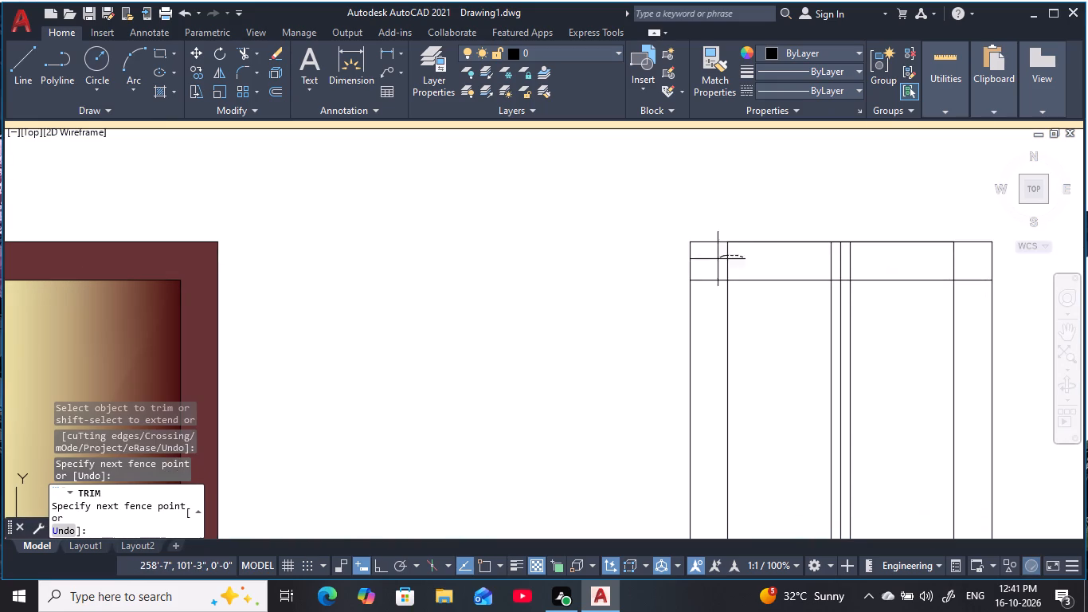
pyautogui.moveTo(716, 262); pyautogui.dragTo(708, 287)
pyautogui.moveTo(874, 263); pyautogui.dragTo(829, 260)
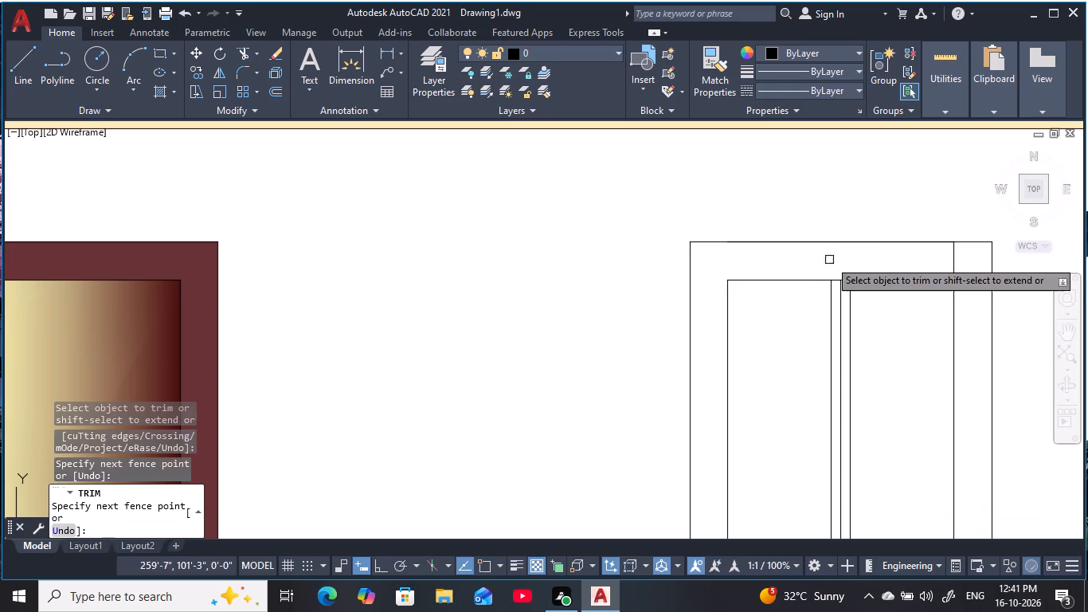
pyautogui.moveTo(926, 262); pyautogui.dragTo(980, 294)
pyautogui.scroll(-2, 836, 323)
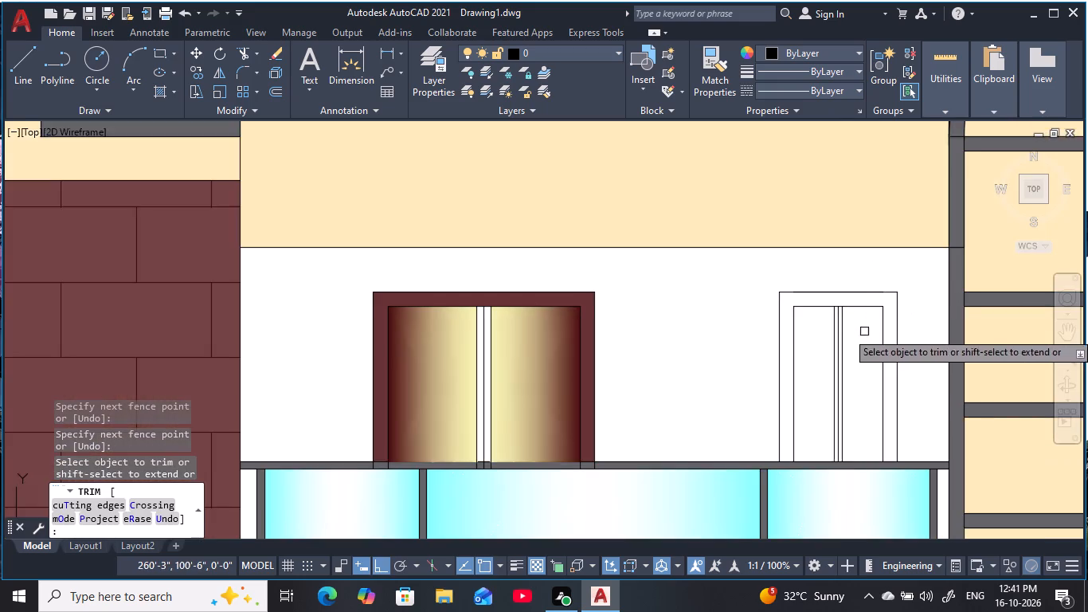
pyautogui.moveTo(864, 331); pyautogui.dragTo(859, 282, button='middle')
pyautogui.press('Escape')
pyautogui.press('Escape')
pyautogui.moveTo(862, 293); pyautogui.dragTo(841, 298, button='middle')
pyautogui.press('Escape')
pyautogui.press('Escape')
pyautogui.press('Escape')
pyautogui.press('Escape')
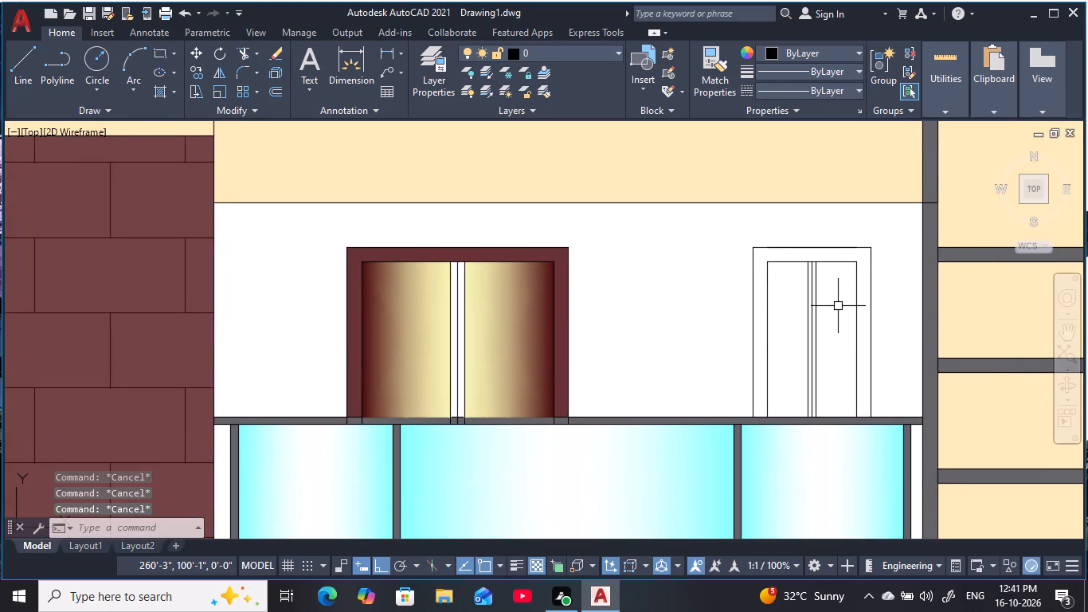
pyautogui.press('Escape')
pyautogui.press('Escape')
pyautogui.press('Escape')
pyautogui.press('Escape')
pyautogui.press('Escape')
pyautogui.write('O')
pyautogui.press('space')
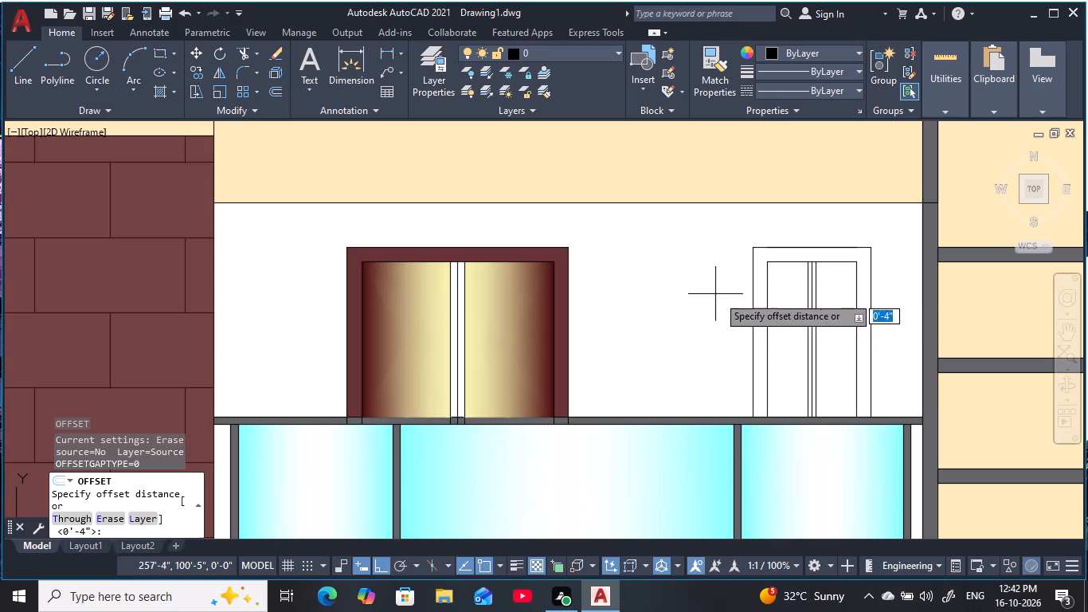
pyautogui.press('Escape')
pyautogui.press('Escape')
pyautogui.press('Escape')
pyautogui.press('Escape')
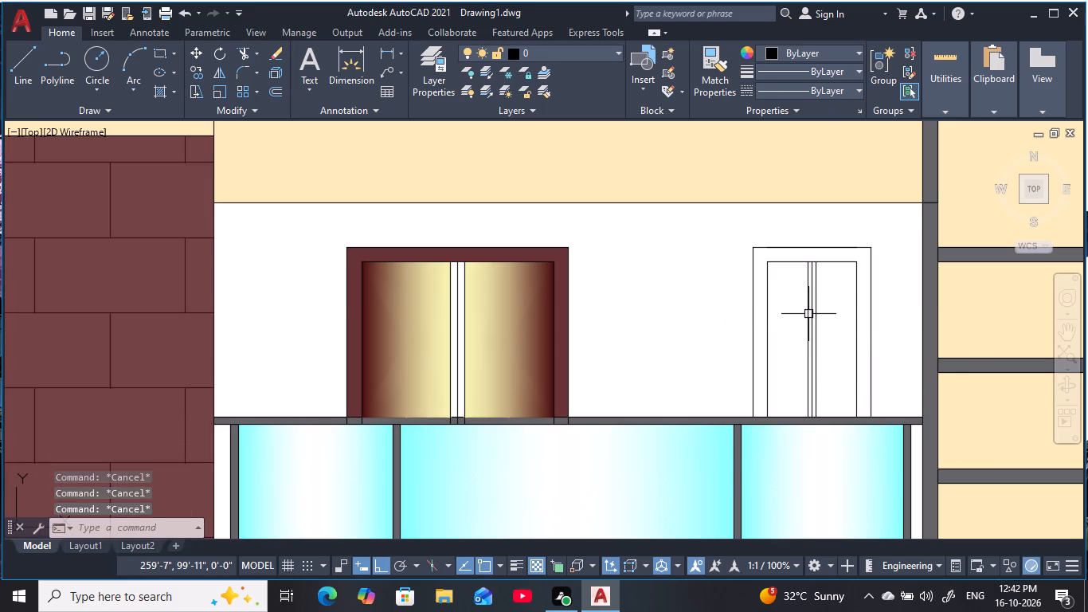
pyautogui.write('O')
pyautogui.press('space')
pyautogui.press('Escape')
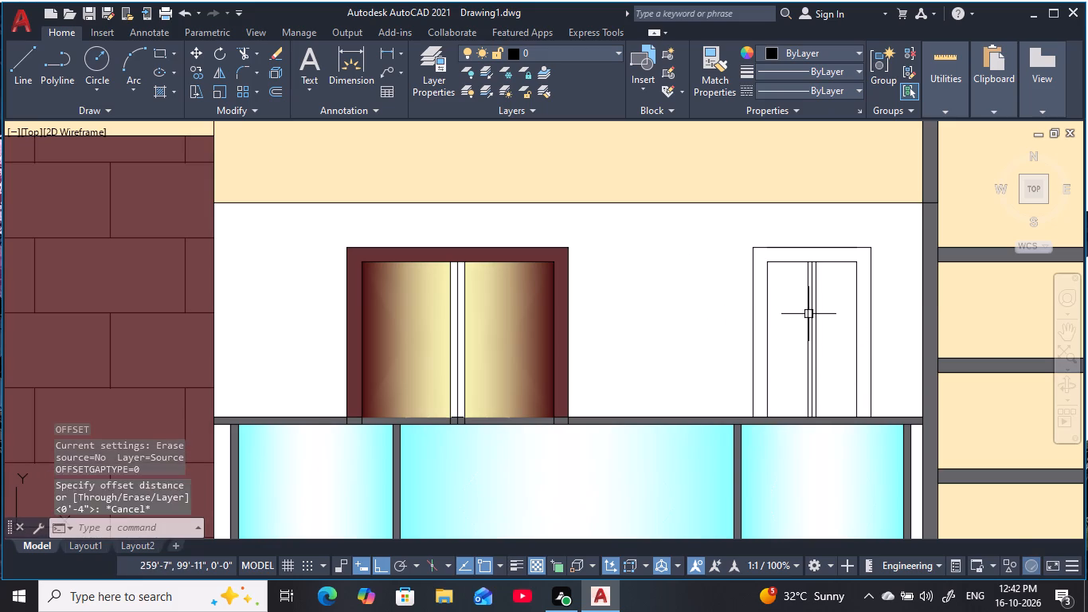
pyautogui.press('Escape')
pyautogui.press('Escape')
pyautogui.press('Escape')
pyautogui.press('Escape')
# Hatch the new narrow opening's frame with the Solid pattern in colour 74,13,14.
pyautogui.write('H')
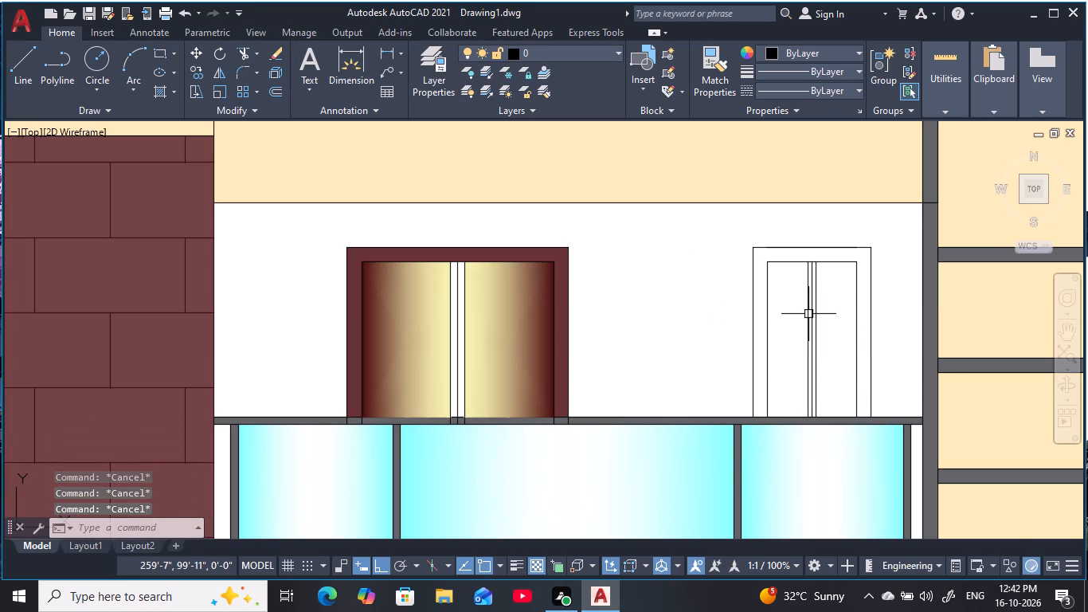
pyautogui.press('space')
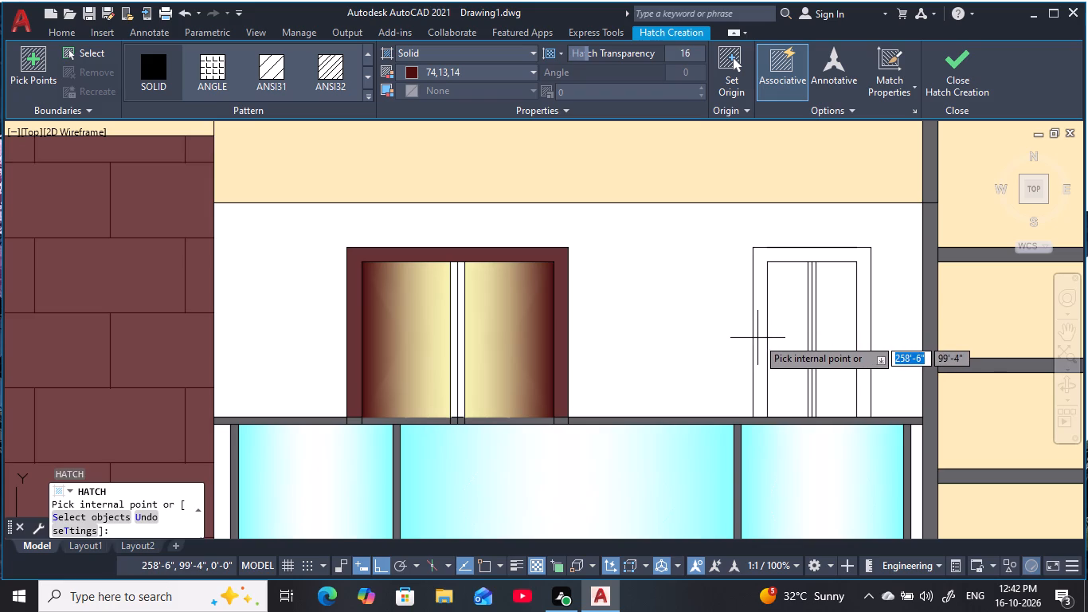
pyautogui.scroll(1, 759, 339)
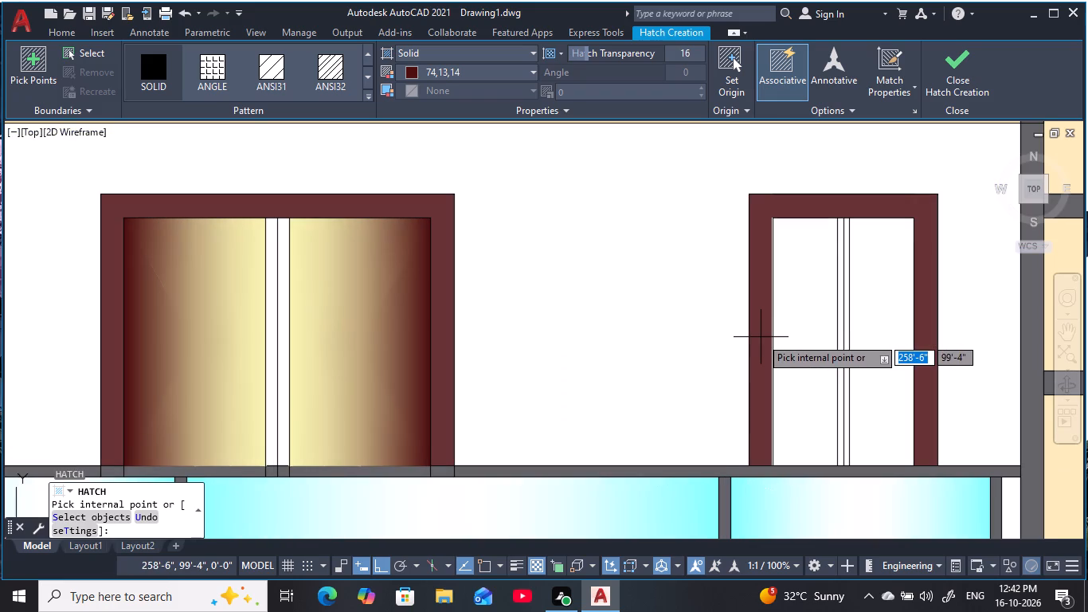
pyautogui.click(761, 337)
pyautogui.press('Escape')
pyautogui.press('Escape')
pyautogui.press('Escape')
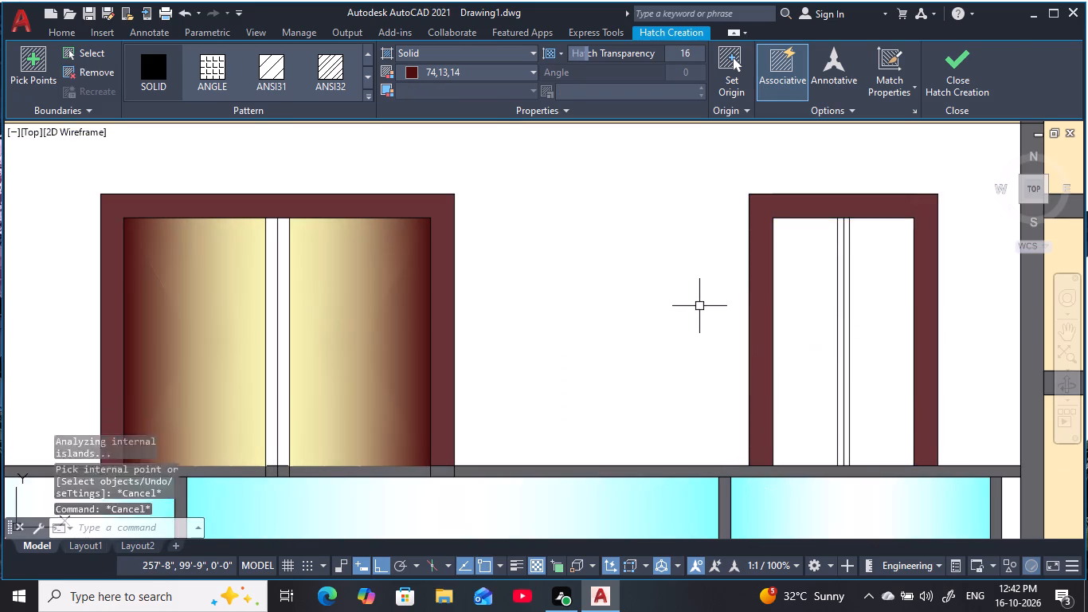
pyautogui.press('Escape')
pyautogui.scroll(-1, 699, 306)
pyautogui.moveTo(699, 306); pyautogui.dragTo(662, 318, button='middle')
pyautogui.press('Escape')
pyautogui.press('Escape')
pyautogui.press('Escape')
pyautogui.scroll(1, 763, 301)
pyautogui.press('Escape')
pyautogui.press('Escape')
pyautogui.scroll(1, 763, 301)
pyautogui.press('Escape')
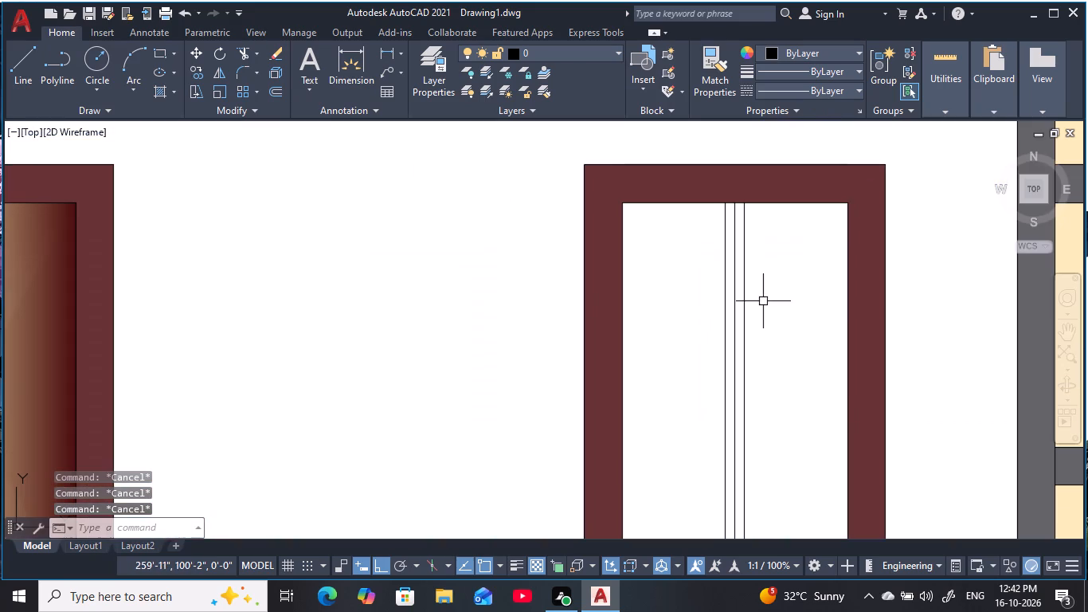
pyautogui.press('Escape')
pyautogui.press('Escape')
pyautogui.press('Escape')
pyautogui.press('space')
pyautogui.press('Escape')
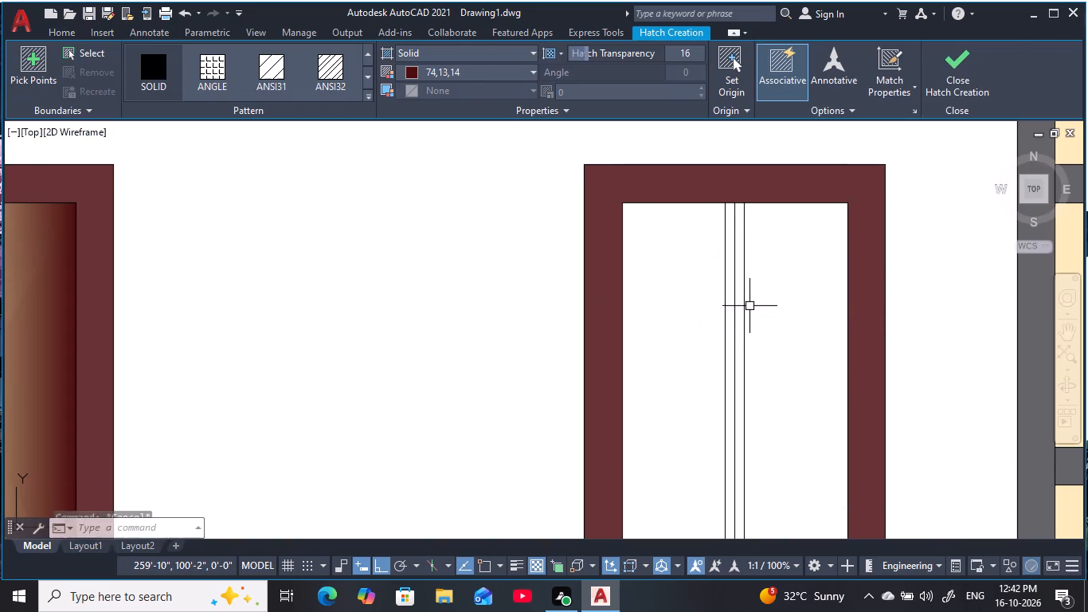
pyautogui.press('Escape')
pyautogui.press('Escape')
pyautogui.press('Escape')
# Hatch the narrow opening's left panel with a GR_INVCYL gradient in colours 255,255,255 and 147,149,152.
pyautogui.scroll(-2, 755, 305)
pyautogui.moveTo(764, 307); pyautogui.dragTo(755, 320, button='middle')
pyautogui.press('Escape')
pyautogui.press('Escape')
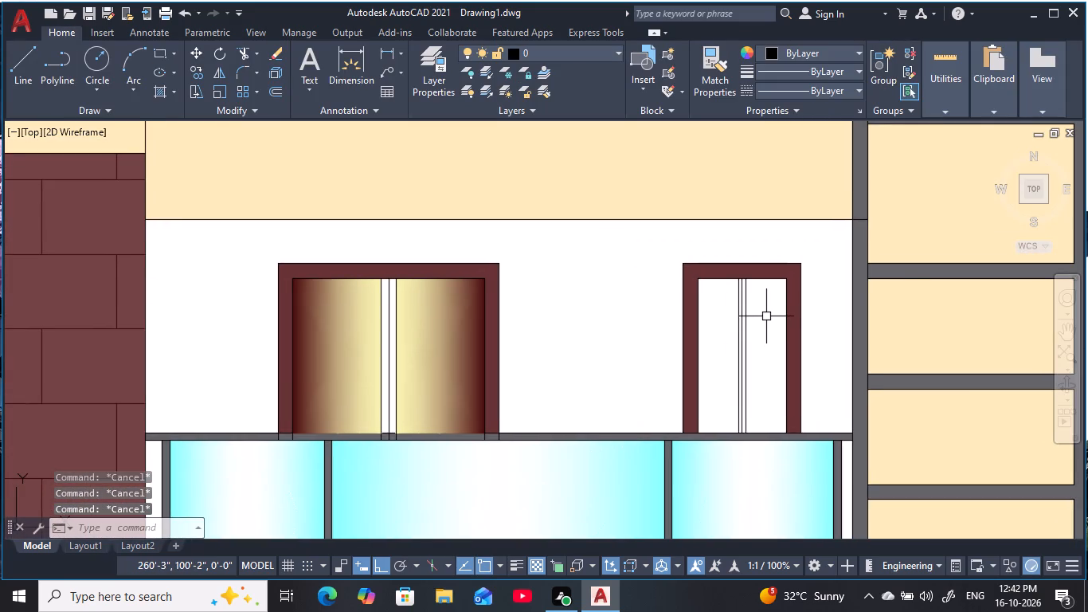
pyautogui.scroll(3, 746, 311)
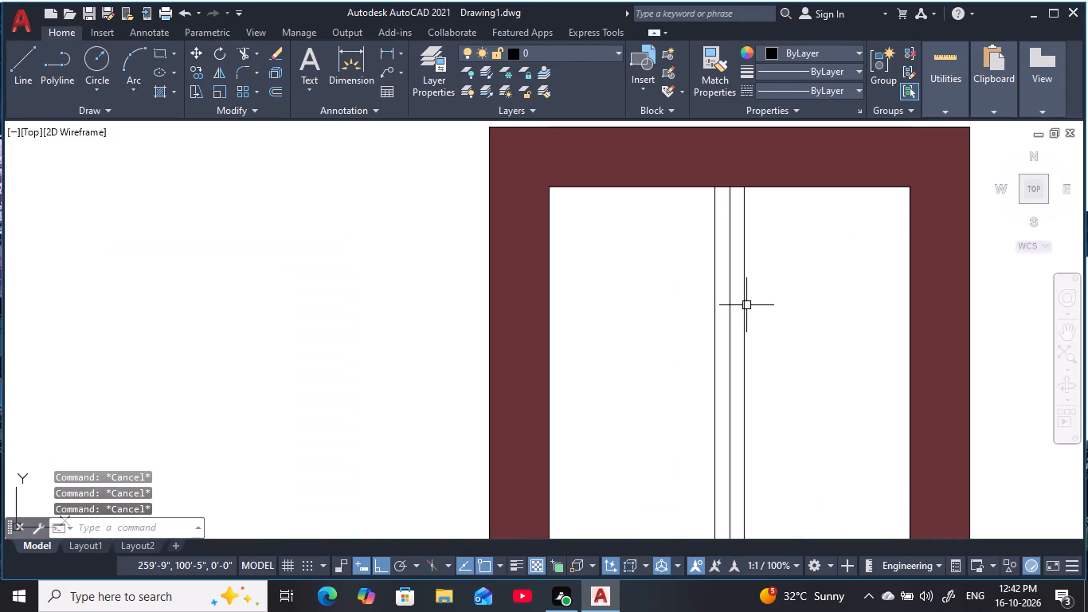
pyautogui.press('Escape')
pyautogui.press('Escape')
pyautogui.press('Escape')
pyautogui.scroll(-3, 718, 308)
pyautogui.moveTo(713, 313); pyautogui.dragTo(724, 306, button='middle')
pyautogui.press('Escape')
pyautogui.write('H')
pyautogui.press('space')
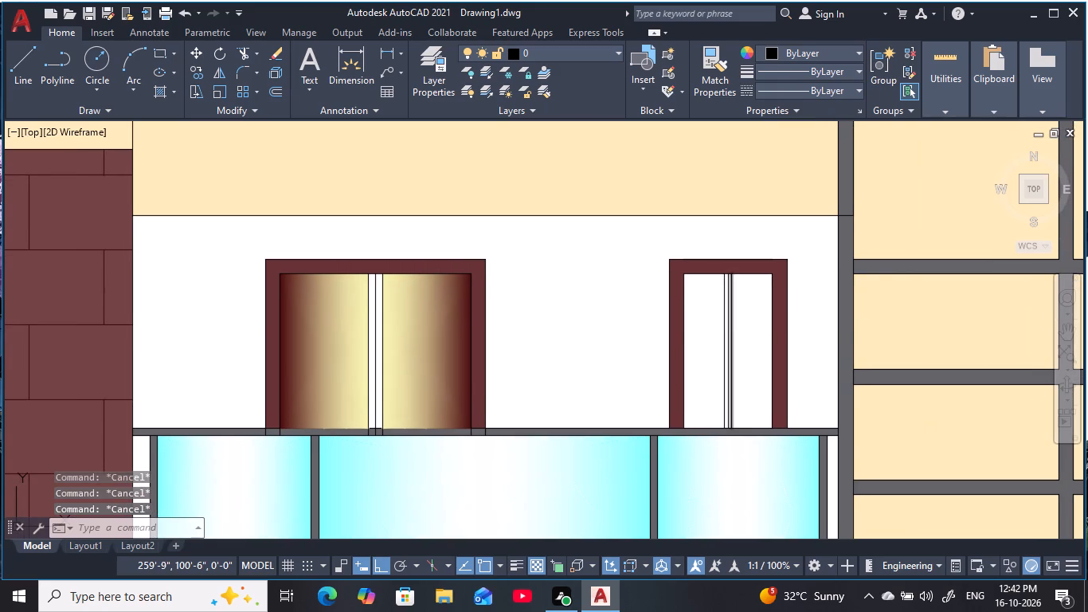
pyautogui.click(512, 53)
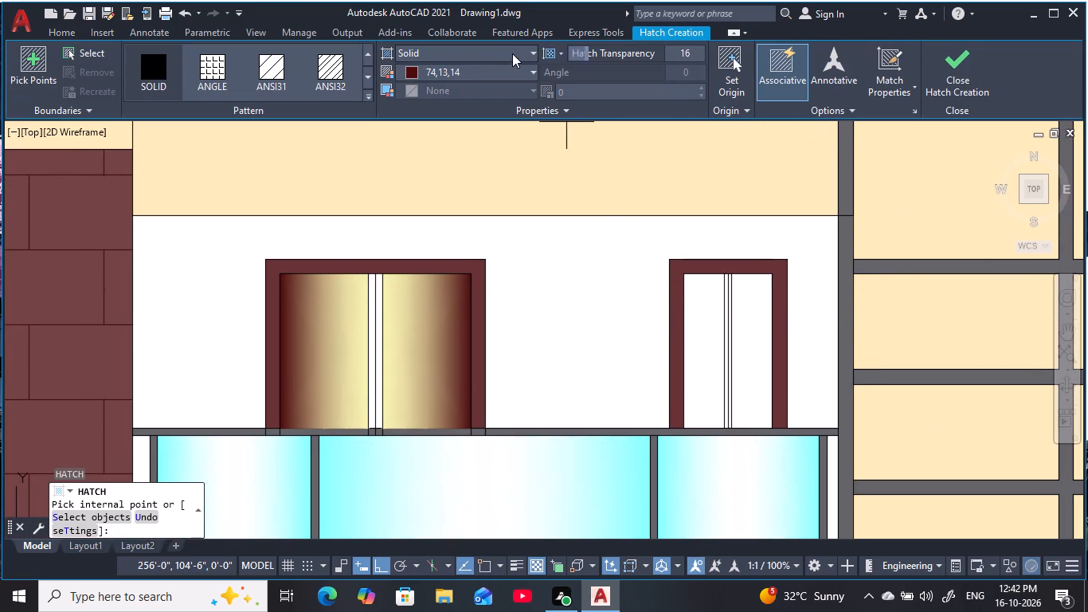
pyautogui.click(464, 84)
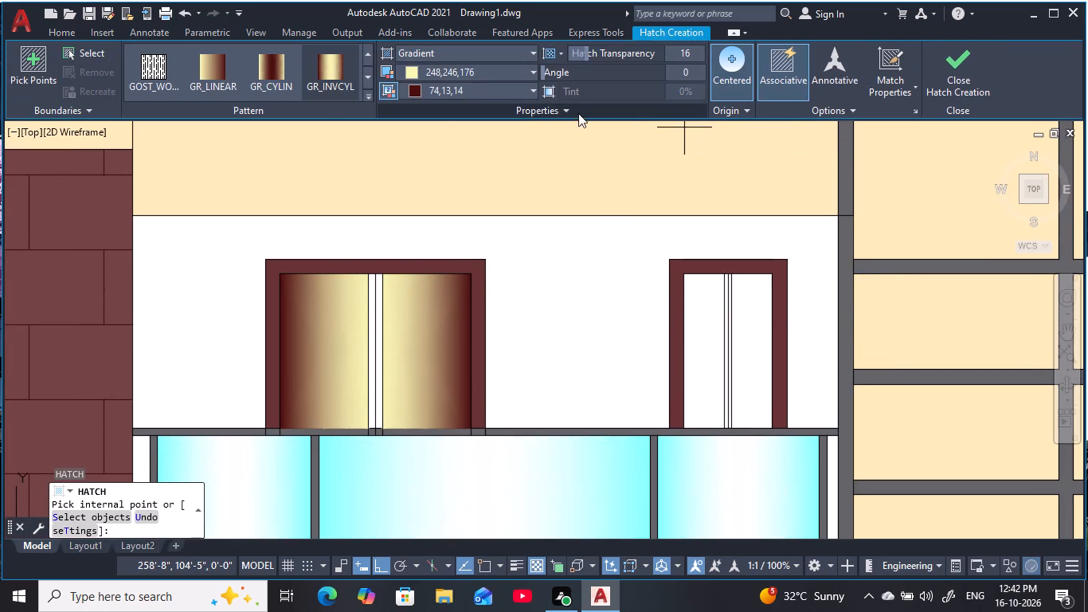
pyautogui.click(460, 85)
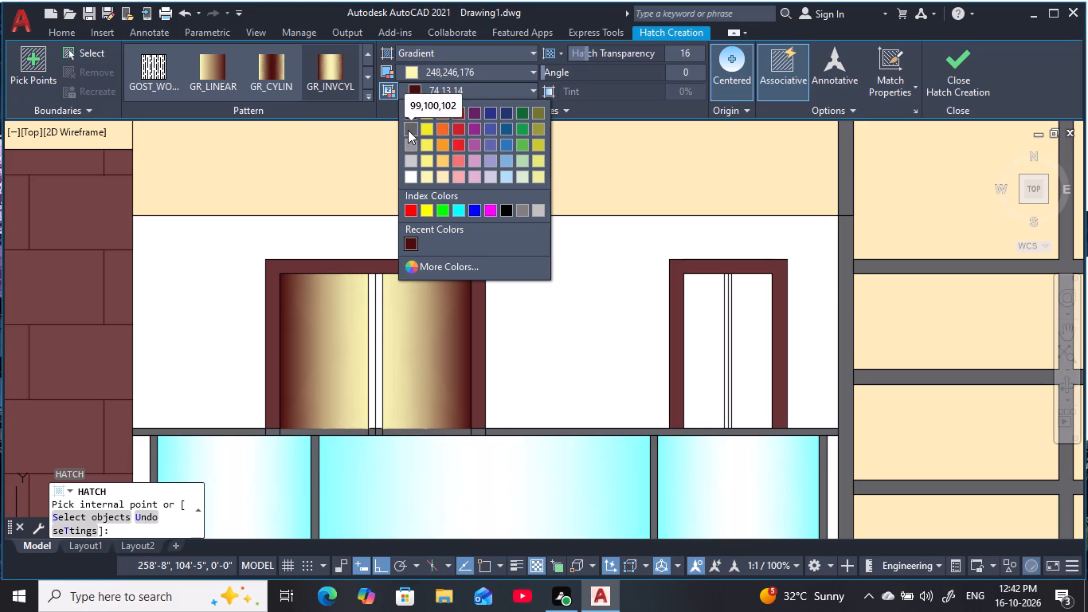
pyautogui.click(413, 139)
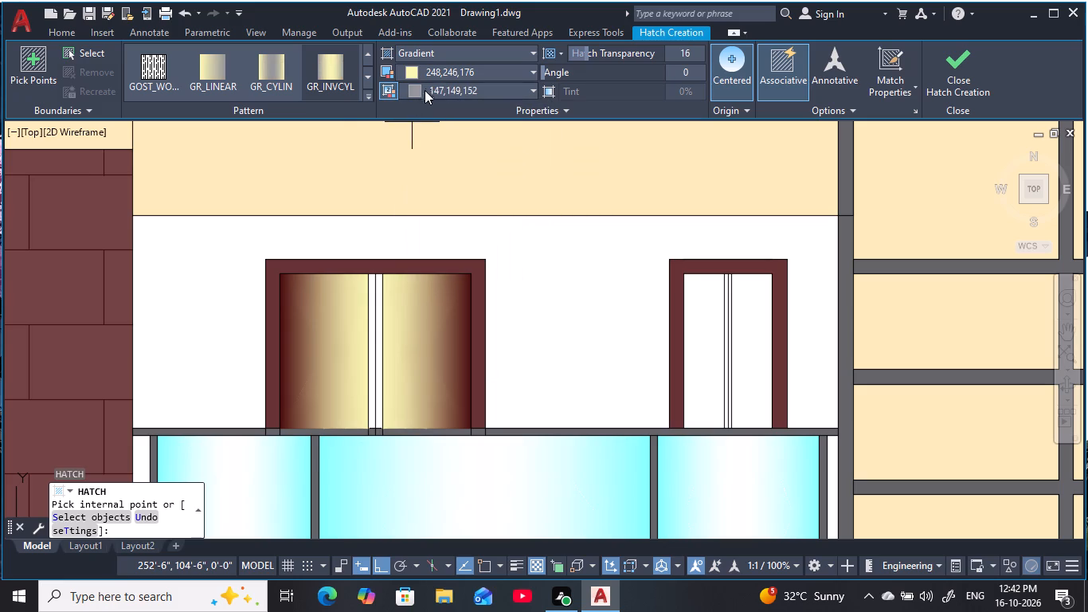
pyautogui.click(436, 70)
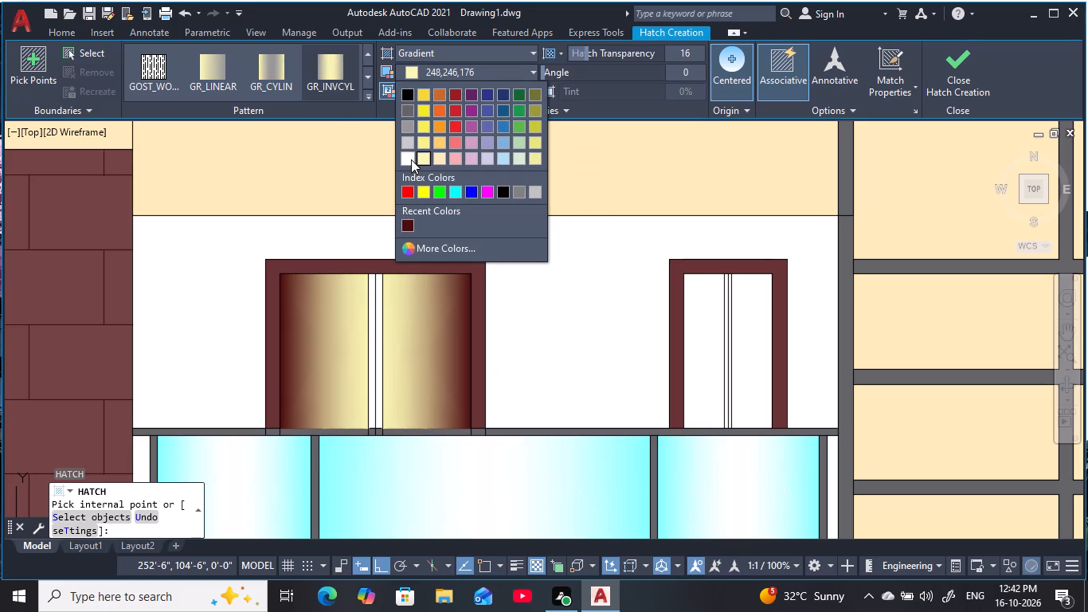
pyautogui.click(411, 159)
pyautogui.click(336, 75)
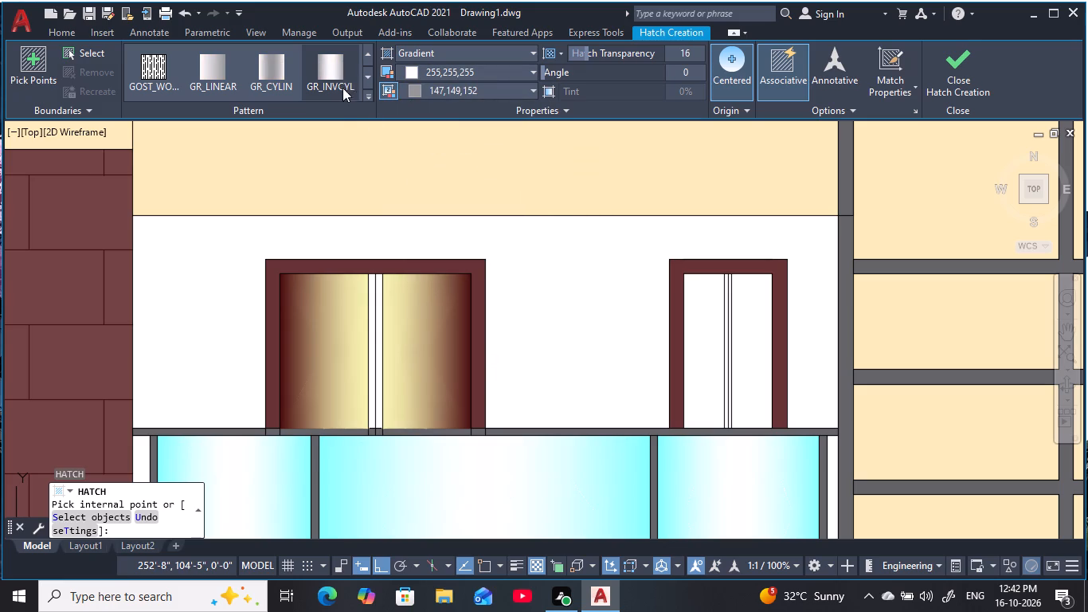
pyautogui.click(701, 347)
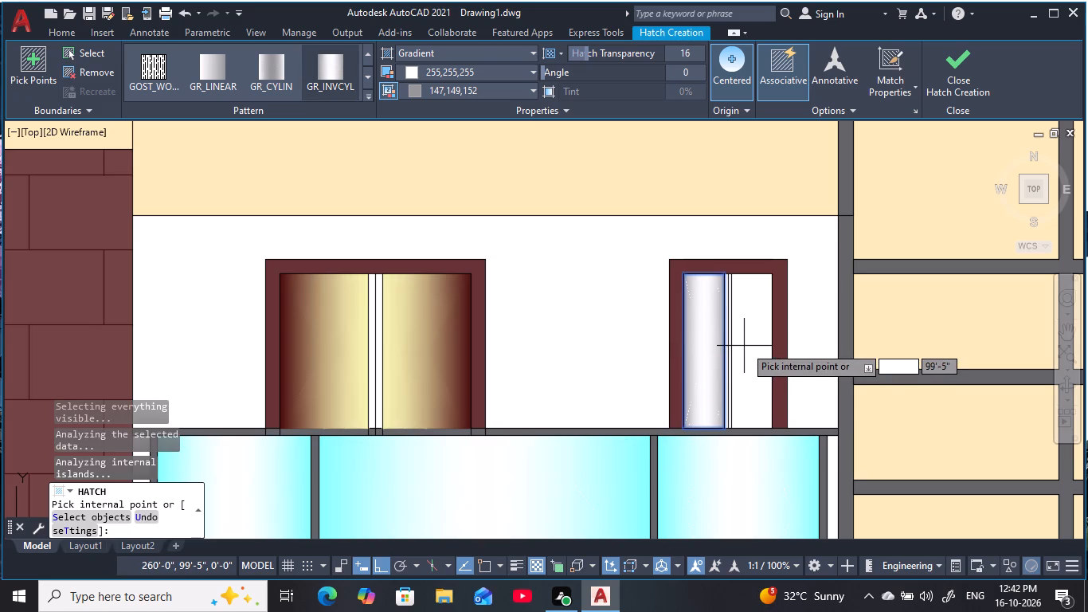
pyautogui.press('Escape')
pyautogui.press('Escape')
pyautogui.press('Escape')
pyautogui.press('Escape')
# Hatch the narrow opening's right panel with a GR_INVCYL gradient in colours 255,255,255 and 147,149,152.
pyautogui.press('space')
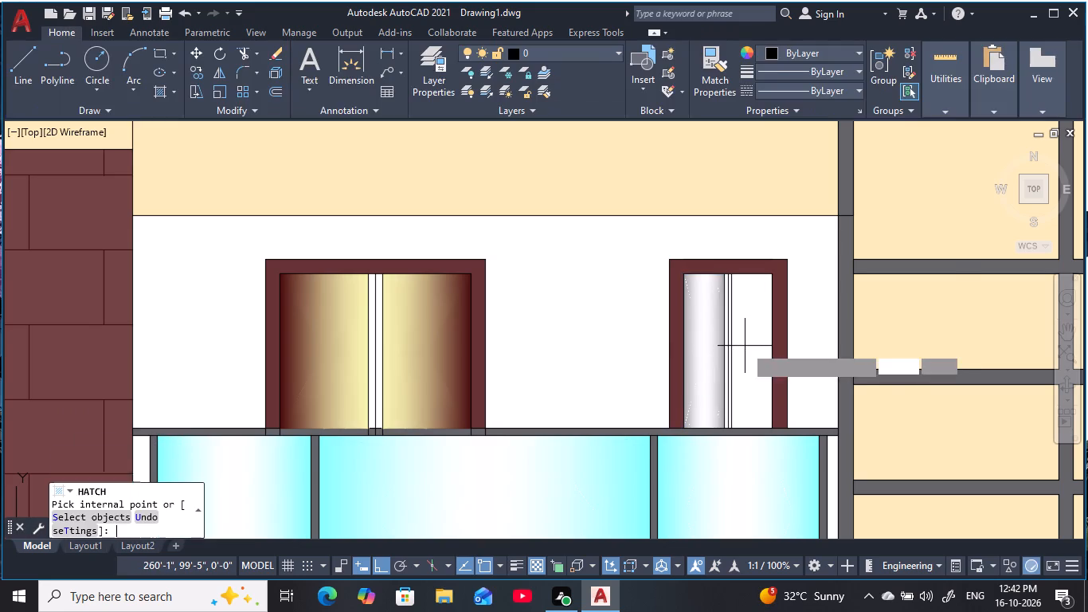
pyautogui.click(497, 44)
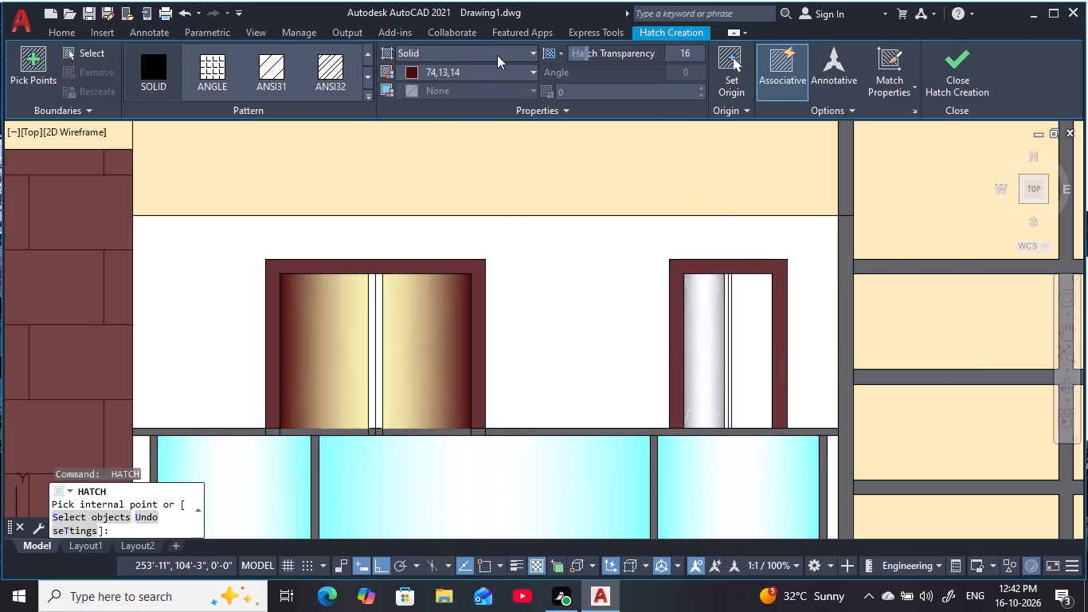
pyautogui.click(499, 54)
pyautogui.click(456, 85)
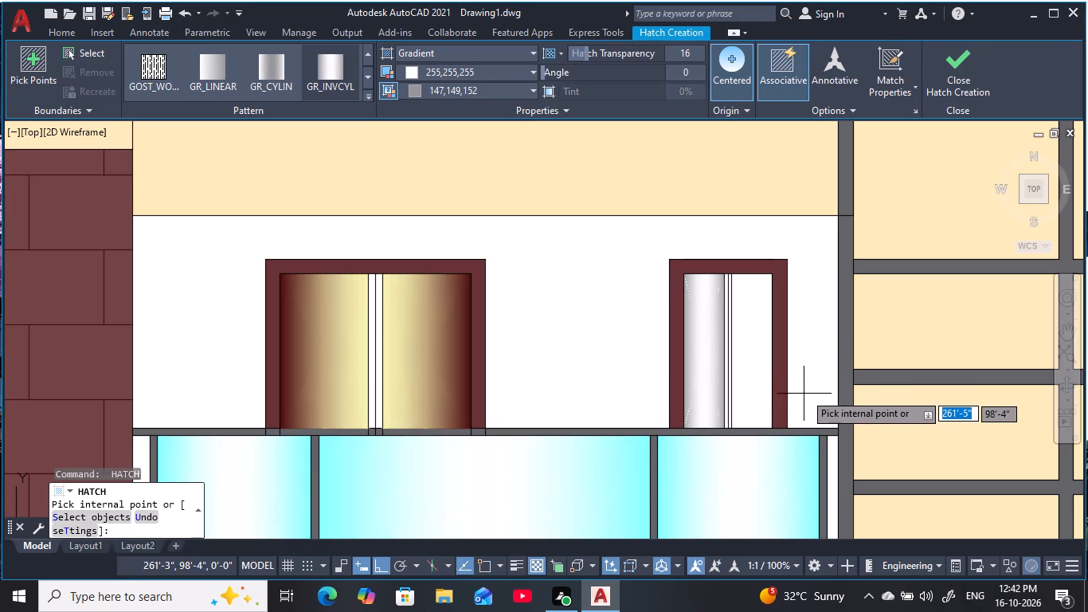
pyautogui.click(757, 358)
pyautogui.press('Escape')
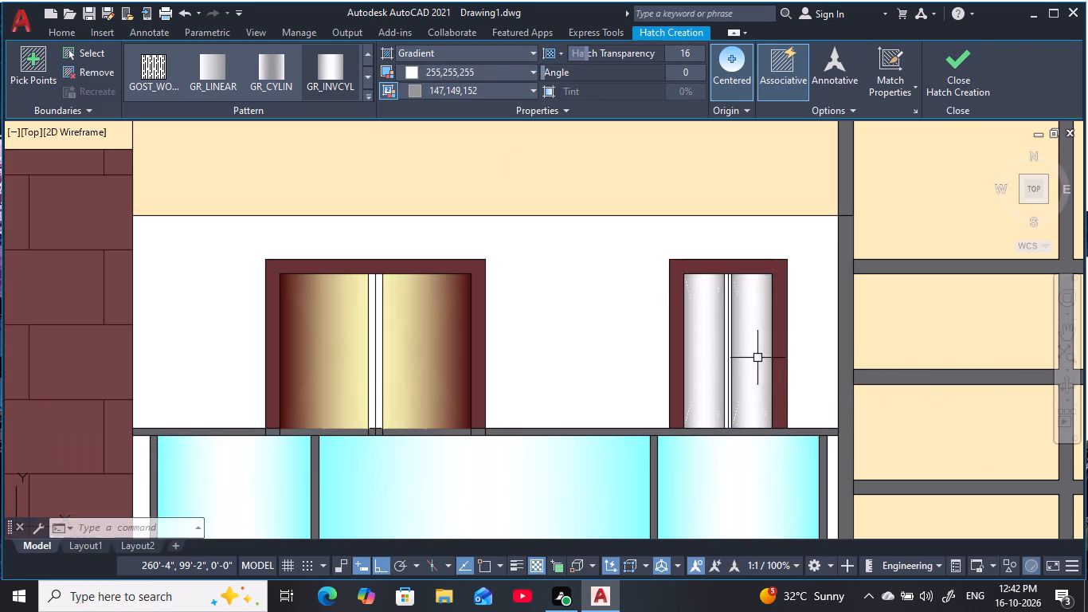
pyautogui.press('Escape')
pyautogui.press('Escape')
pyautogui.press('Escape')
pyautogui.press('Escape')
pyautogui.press('Escape')
pyautogui.press('Escape')
pyautogui.press('Escape')
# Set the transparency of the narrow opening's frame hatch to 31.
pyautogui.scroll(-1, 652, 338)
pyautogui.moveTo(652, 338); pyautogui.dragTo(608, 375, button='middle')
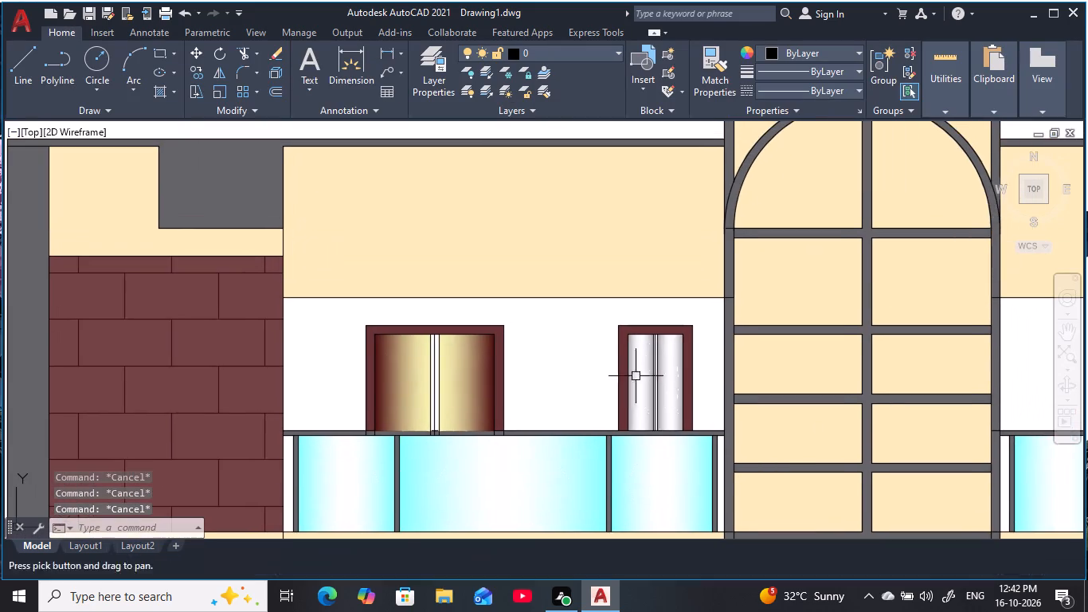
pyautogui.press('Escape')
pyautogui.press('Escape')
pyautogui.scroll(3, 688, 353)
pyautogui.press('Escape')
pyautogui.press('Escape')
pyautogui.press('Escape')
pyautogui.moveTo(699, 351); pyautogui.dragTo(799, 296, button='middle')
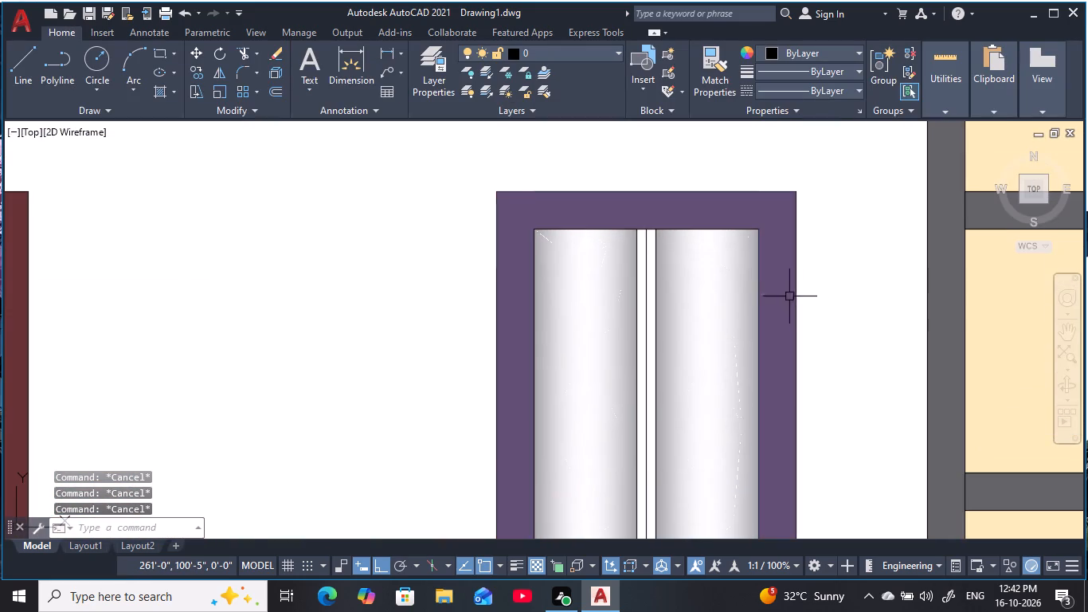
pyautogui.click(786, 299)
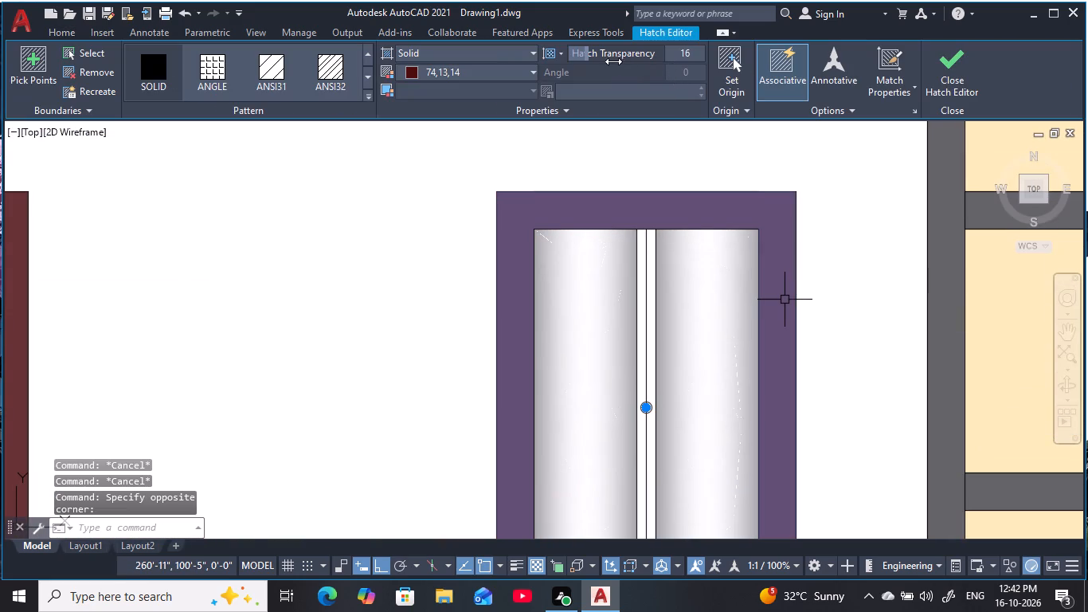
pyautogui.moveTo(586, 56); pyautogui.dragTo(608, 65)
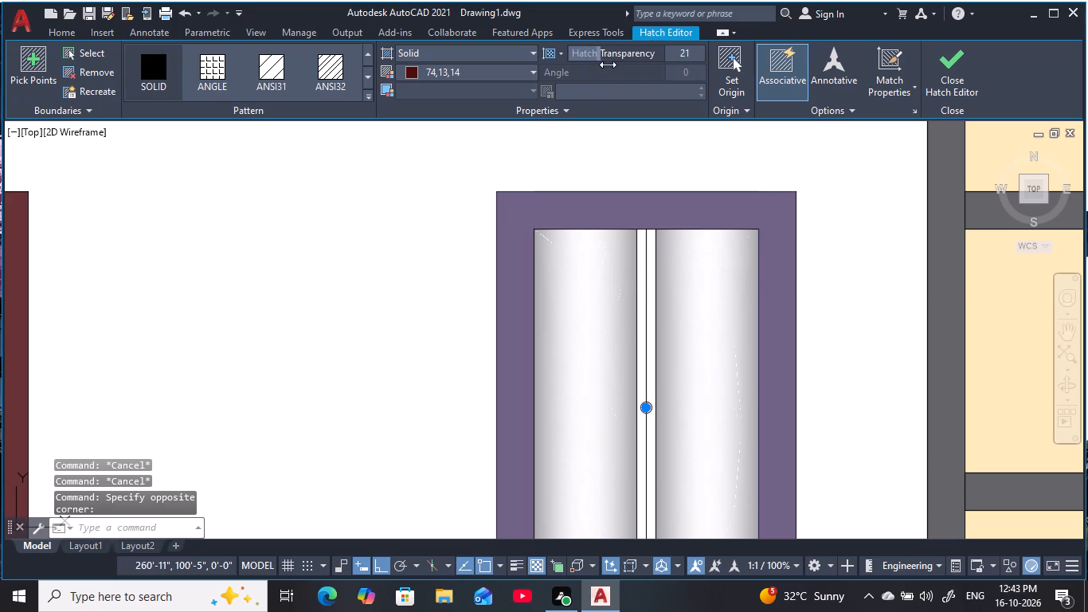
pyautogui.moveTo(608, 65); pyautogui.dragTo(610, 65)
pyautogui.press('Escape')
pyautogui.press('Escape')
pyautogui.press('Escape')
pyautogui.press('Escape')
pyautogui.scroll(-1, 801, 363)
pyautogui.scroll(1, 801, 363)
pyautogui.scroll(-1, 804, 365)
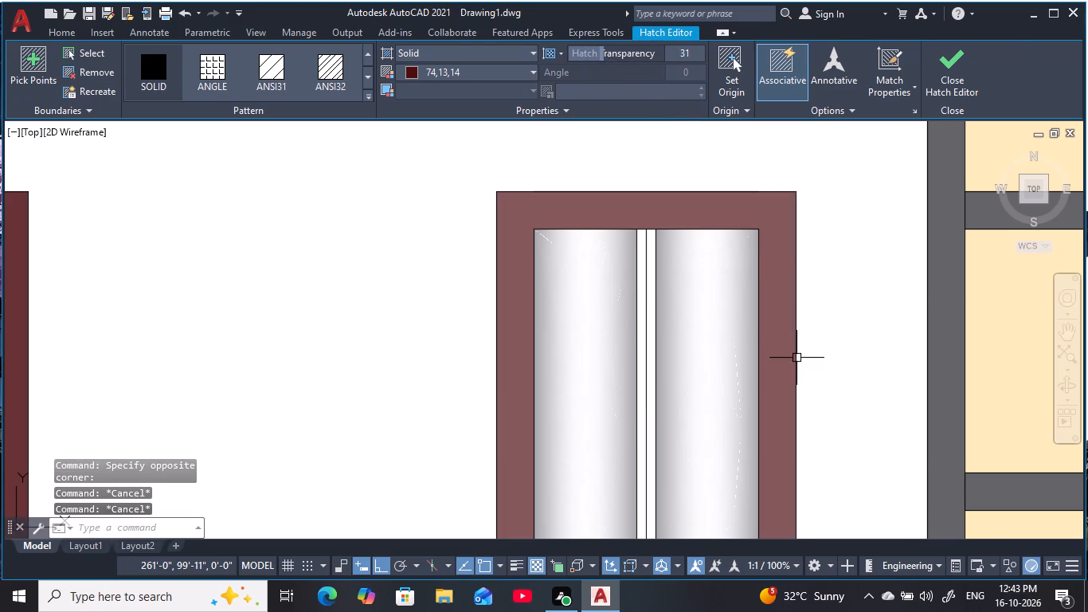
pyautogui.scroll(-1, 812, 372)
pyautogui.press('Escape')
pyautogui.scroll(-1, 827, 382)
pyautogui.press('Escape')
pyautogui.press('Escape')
# Reduce the transparency of the narrow opening's frame hatch slightly.
pyautogui.scroll(2, 812, 327)
pyautogui.click(793, 316)
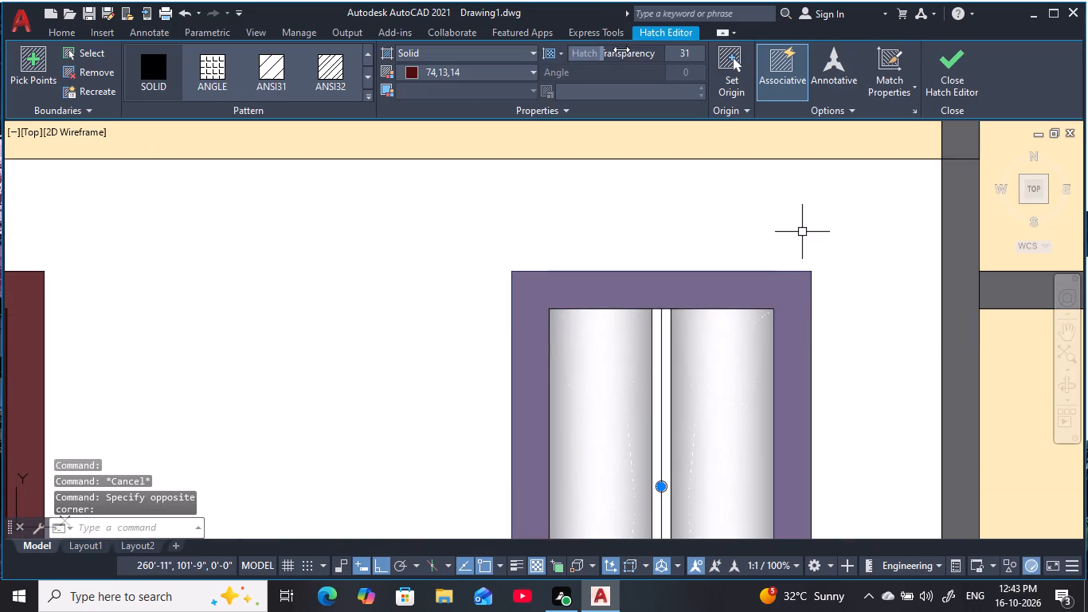
pyautogui.moveTo(605, 57); pyautogui.dragTo(584, 60)
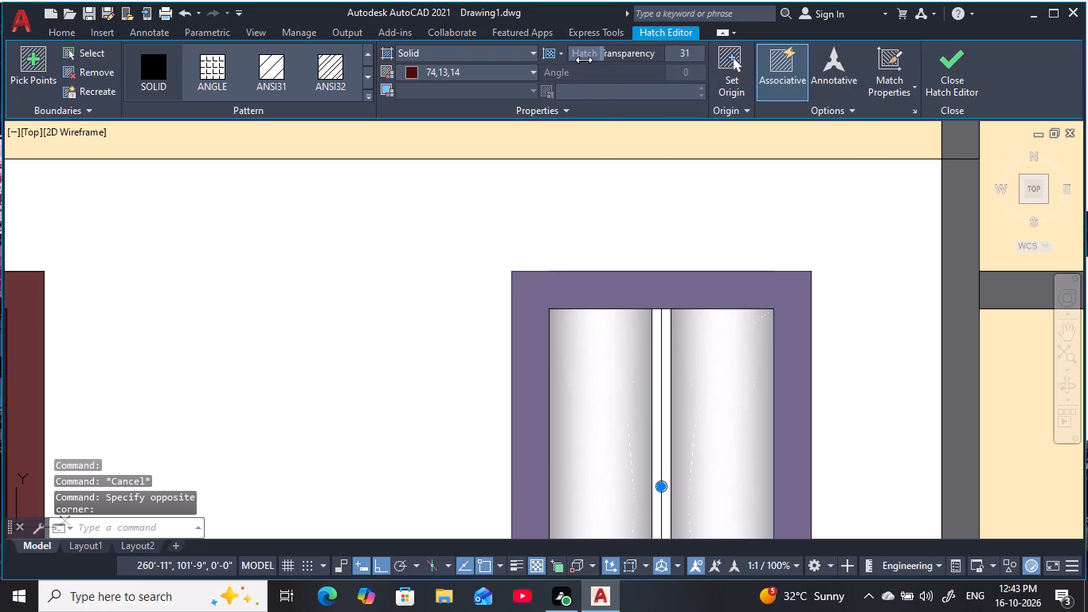
pyautogui.moveTo(584, 60); pyautogui.dragTo(577, 59)
pyautogui.press('Escape')
pyautogui.press('Escape')
pyautogui.press('Escape')
pyautogui.press('Escape')
pyautogui.scroll(-2, 722, 267)
pyautogui.scroll(-2, 777, 320)
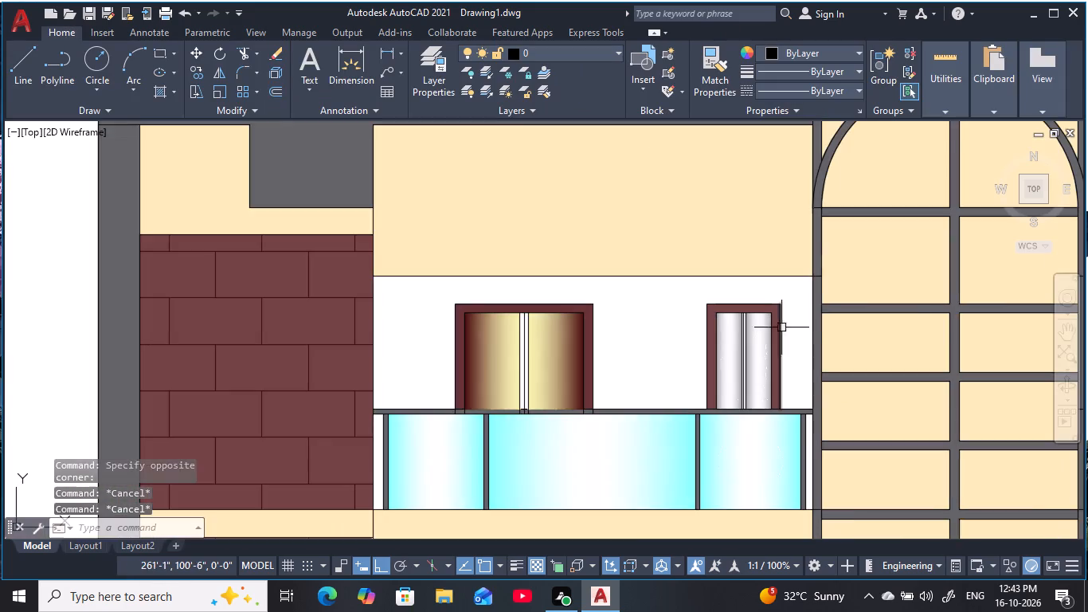
pyautogui.press('Escape')
# Draw a slim vertical handle rectangle, about 1" by 6", on the narrow door's right panel beside the mullion.
pyautogui.scroll(2, 799, 333)
pyautogui.moveTo(799, 335); pyautogui.dragTo(859, 269, button='middle')
pyautogui.press('Escape')
pyautogui.press('Escape')
pyautogui.press('Escape')
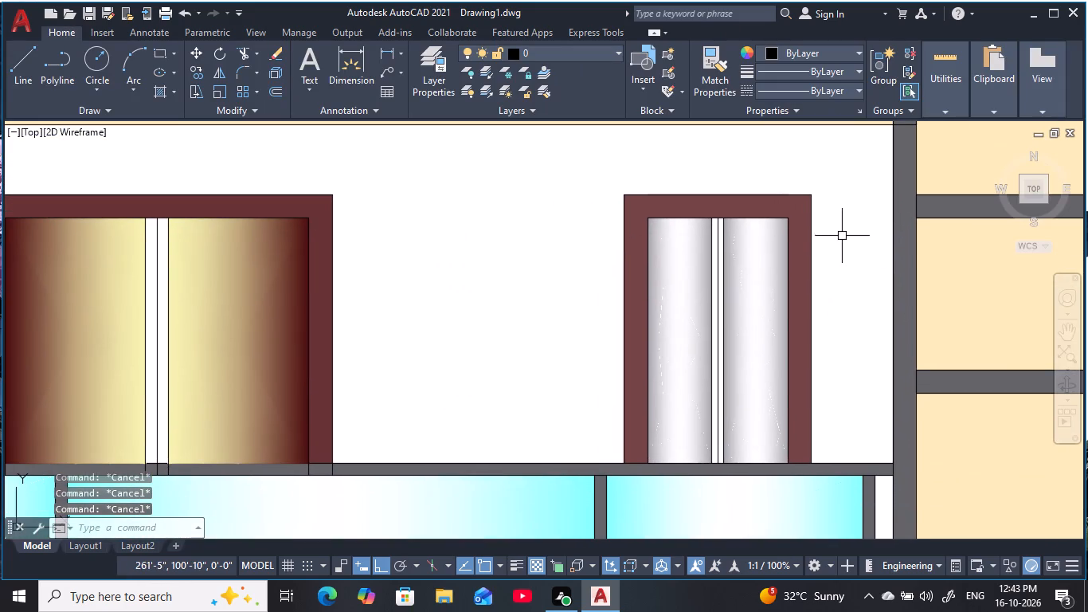
pyautogui.press('Escape')
pyautogui.press('Escape')
pyautogui.press('Escape')
pyautogui.write('REC')
pyautogui.press('space')
pyautogui.scroll(1, 735, 308)
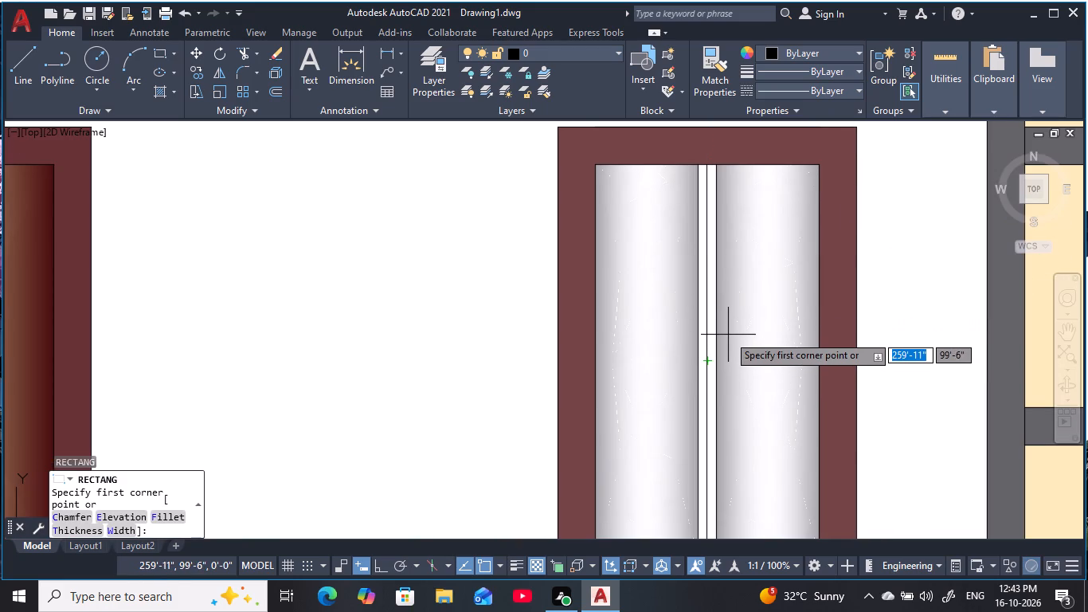
pyautogui.click(731, 335)
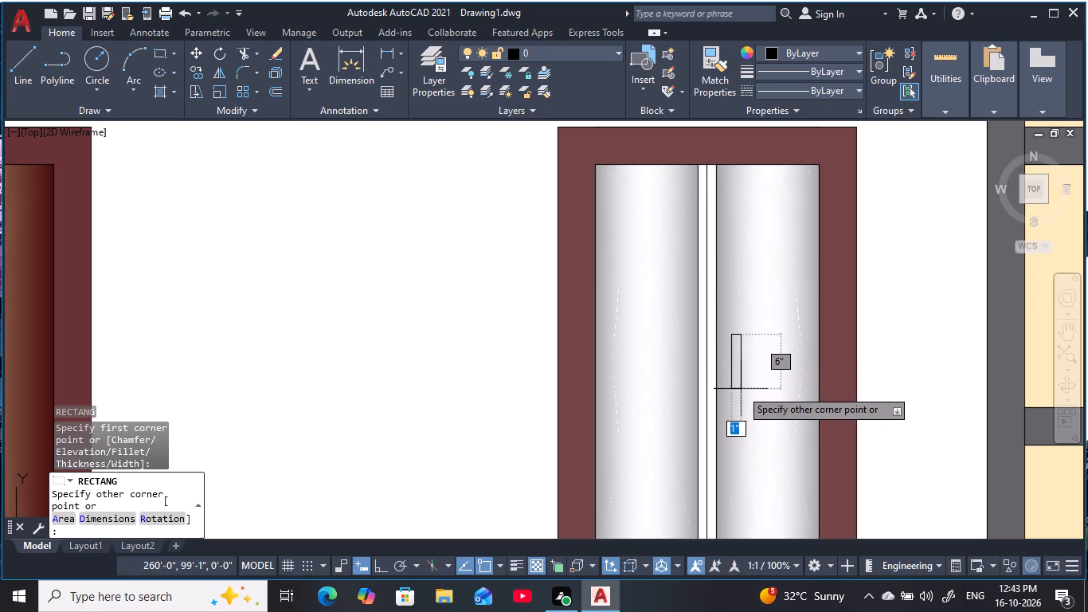
pyautogui.click(740, 390)
pyautogui.press('Escape')
pyautogui.press('Escape')
pyautogui.press('Escape')
pyautogui.press('Escape')
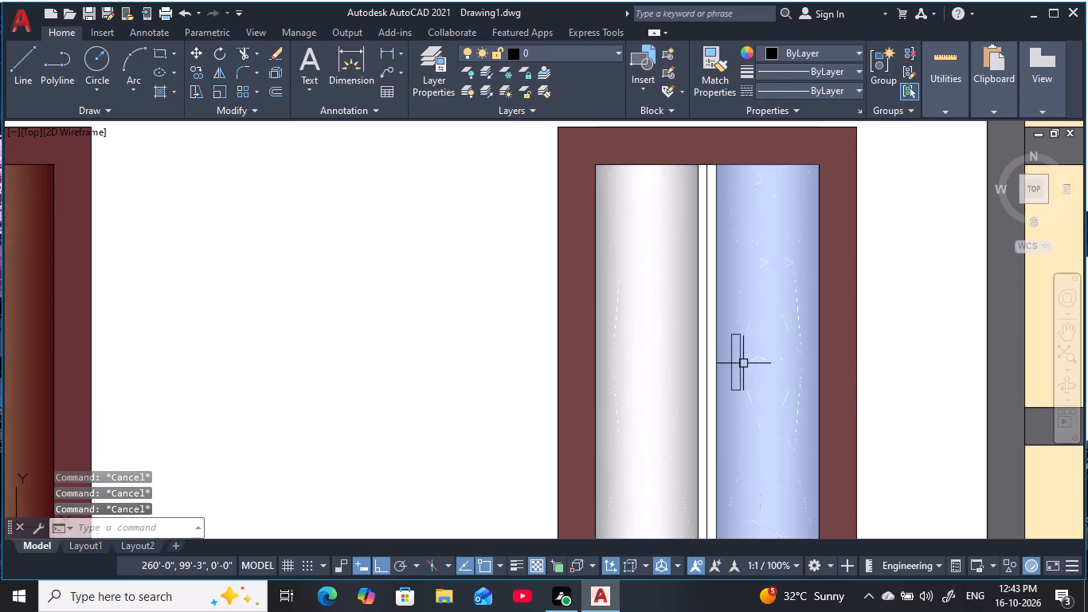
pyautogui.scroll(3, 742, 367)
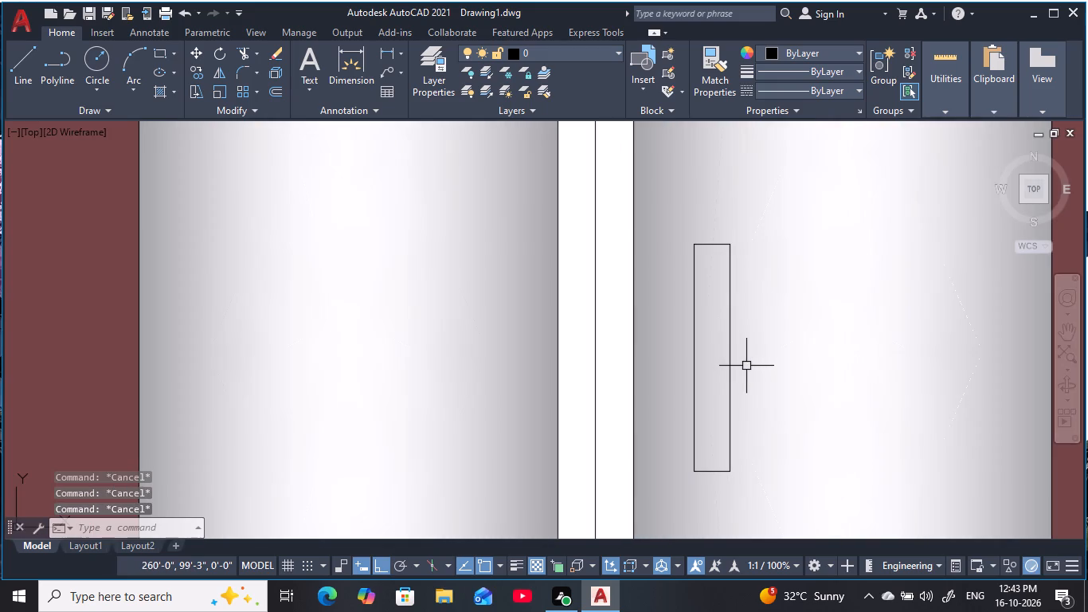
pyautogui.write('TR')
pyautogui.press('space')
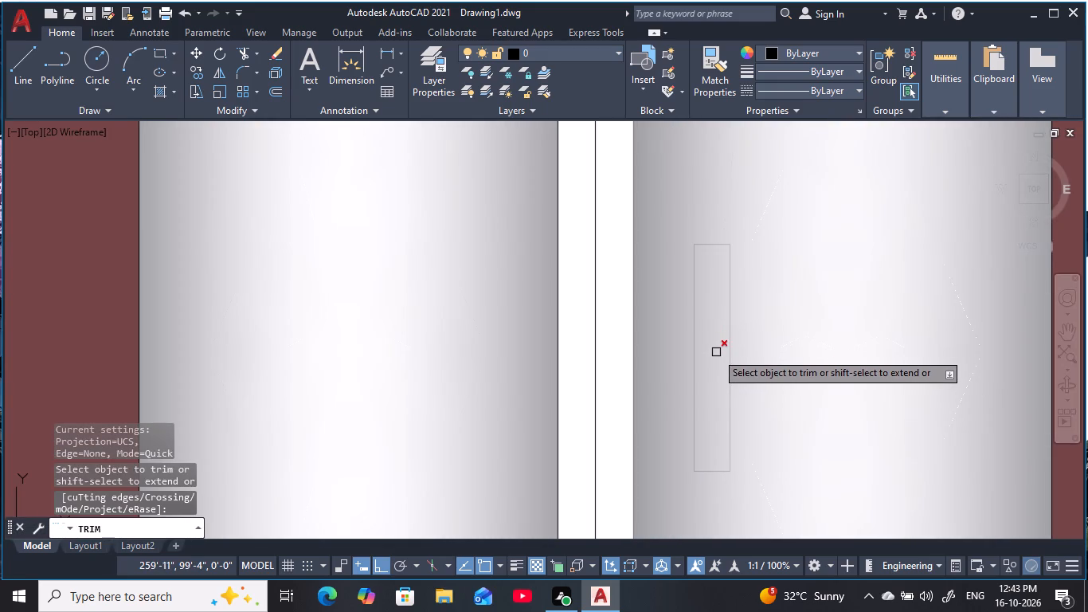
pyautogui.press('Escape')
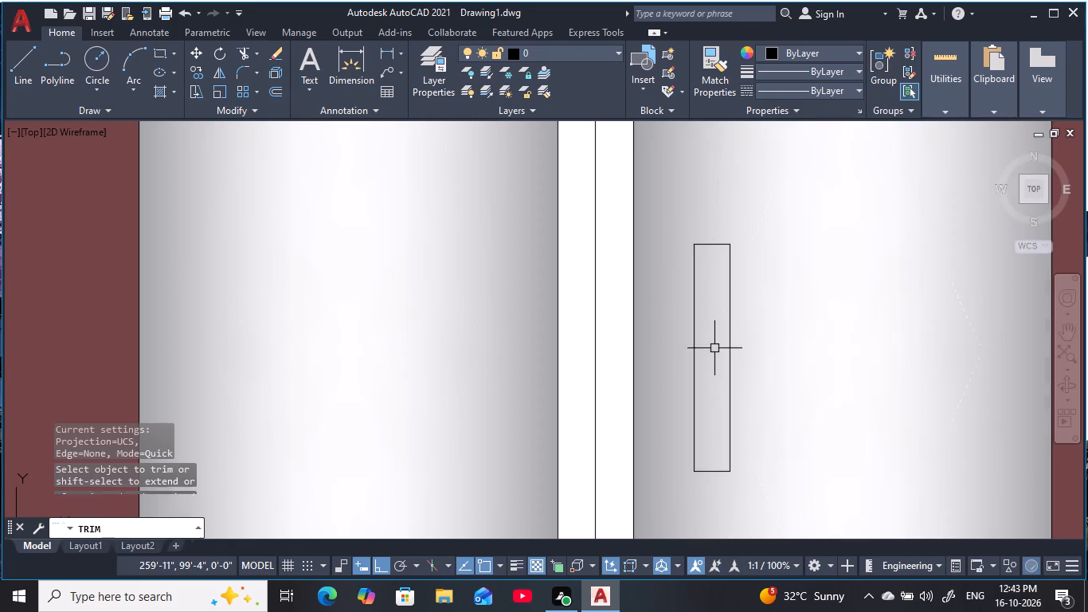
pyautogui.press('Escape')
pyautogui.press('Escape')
# Copy the handle rectangle horizontally about 6" across the mullion onto the narrow door's left panel.
pyautogui.scroll(-2, 720, 349)
pyautogui.moveTo(723, 350); pyautogui.dragTo(824, 305, button='middle')
pyautogui.press('Escape')
pyautogui.scroll(-2, 846, 298)
pyautogui.moveTo(843, 300); pyautogui.dragTo(824, 308, button='middle')
pyautogui.scroll(-1, 825, 308)
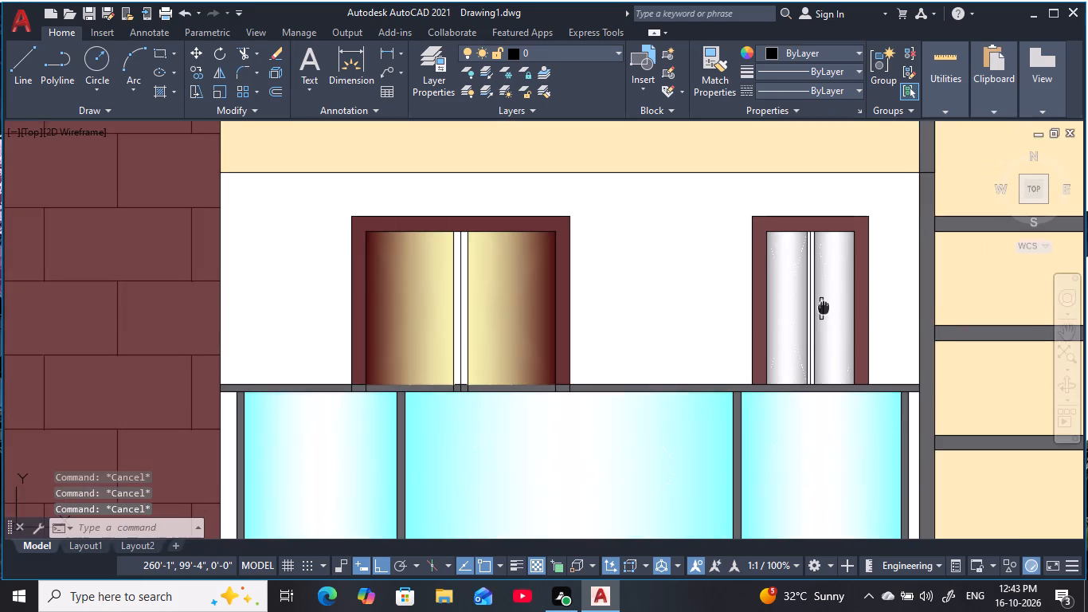
pyautogui.press('Escape')
pyautogui.press('Escape')
pyautogui.press('Escape')
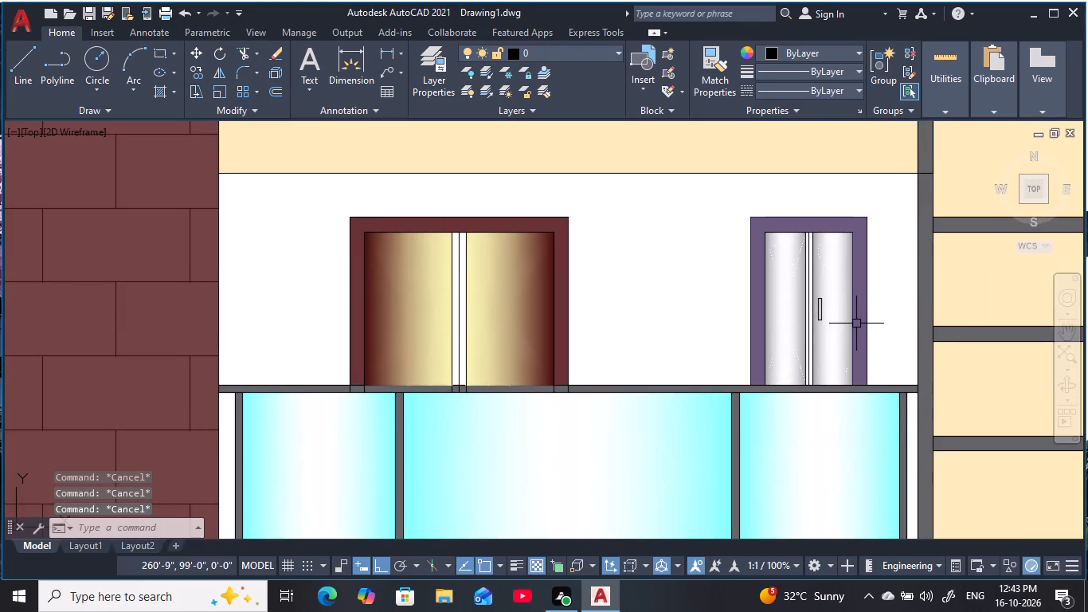
pyautogui.press('c')
pyautogui.press('o')
pyautogui.press('space')
pyautogui.scroll(2, 808, 320)
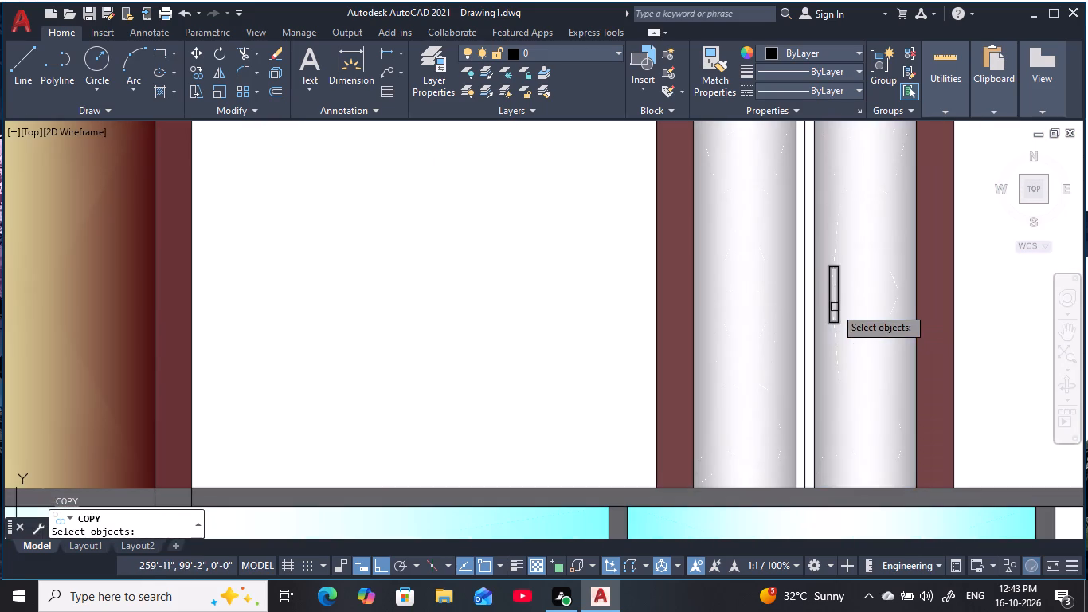
pyautogui.click(831, 312)
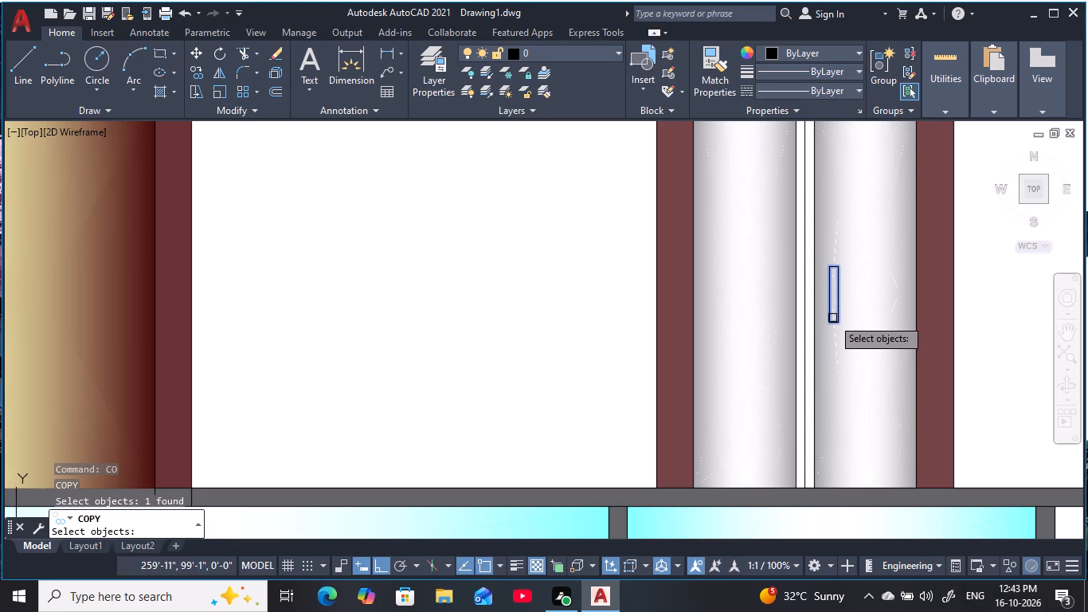
pyautogui.press('space')
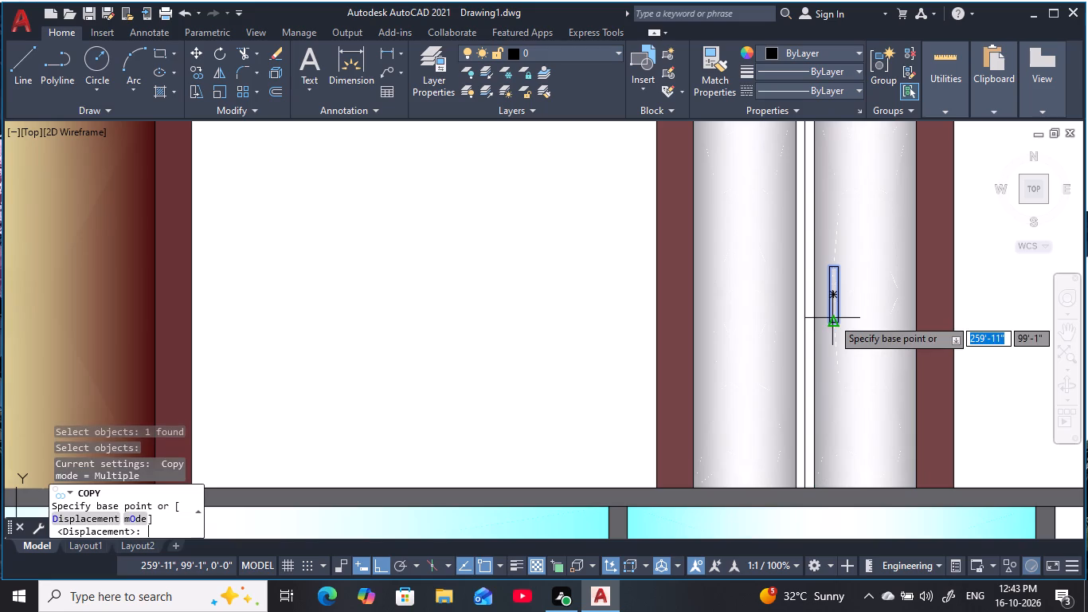
pyautogui.click(836, 294)
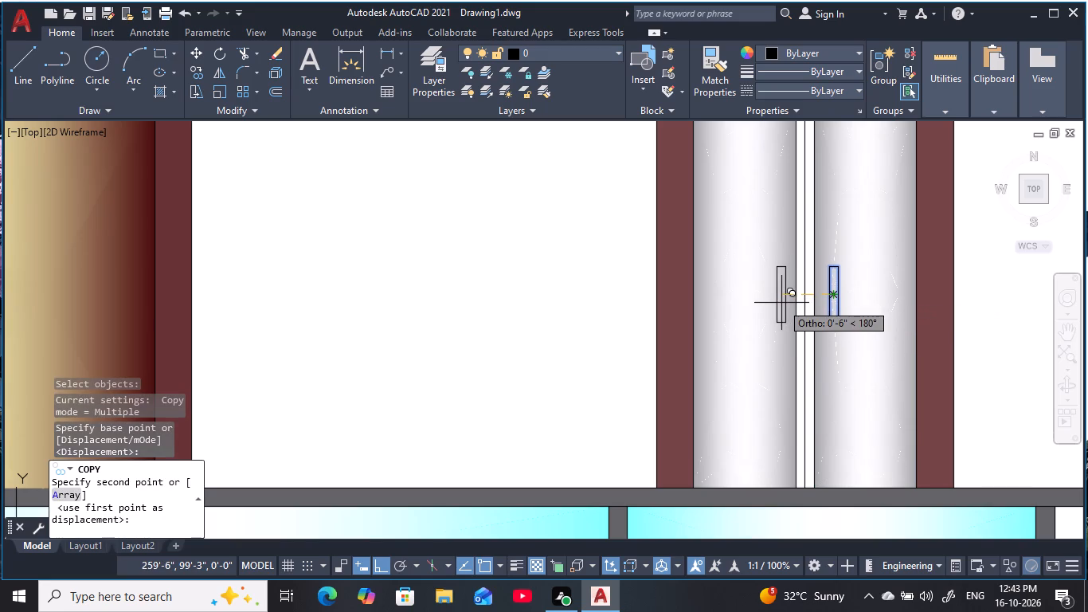
pyautogui.click(781, 303)
pyautogui.press('Escape')
pyautogui.press('Escape')
pyautogui.scroll(-3, 831, 307)
pyautogui.press('Escape')
# Check the finished narrow door with its handles in the left wing's top floor of the elevation.
pyautogui.moveTo(829, 308); pyautogui.dragTo(706, 304, button='middle')
pyautogui.scroll(-1, 729, 300)
pyautogui.moveTo(730, 305); pyautogui.dragTo(690, 320, button='middle')
pyautogui.scroll(-1, 692, 320)
pyautogui.moveTo(687, 319); pyautogui.dragTo(557, 277, button='middle')
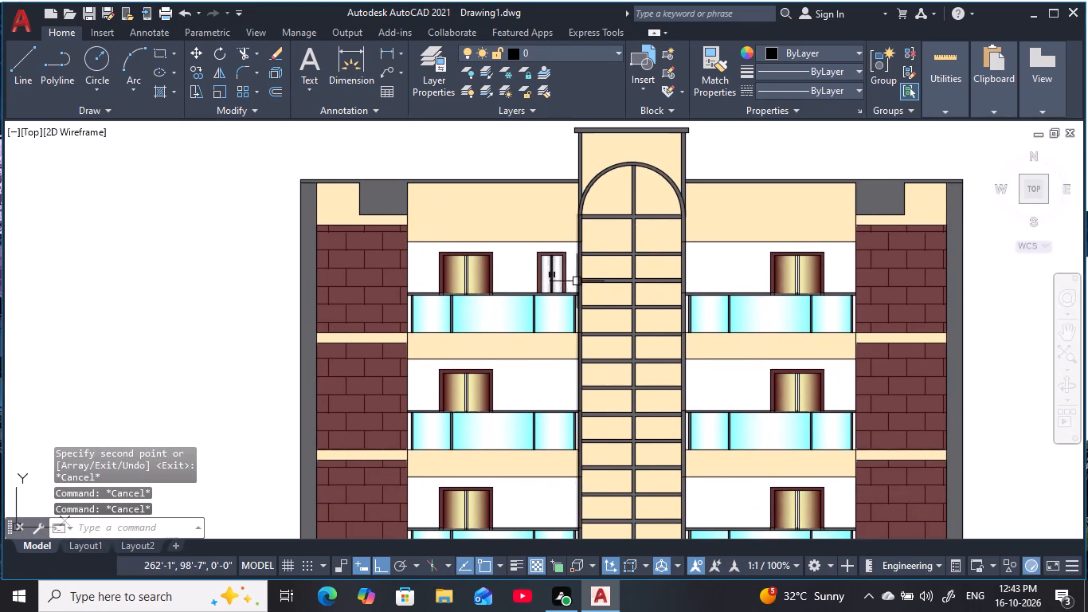
pyautogui.scroll(-1, 581, 296)
pyautogui.scroll(5, 558, 290)
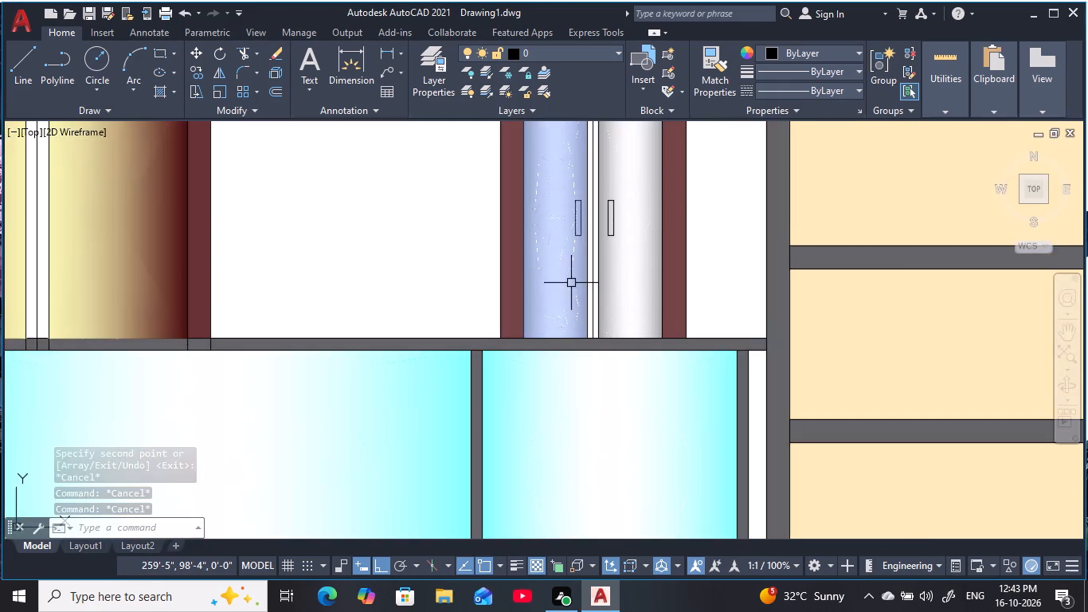
pyautogui.moveTo(569, 285); pyautogui.dragTo(558, 404, button='middle')
pyautogui.scroll(-1, 447, 383)
pyautogui.moveTo(421, 391); pyautogui.dragTo(530, 382, button='middle')
pyautogui.press('Escape')
pyautogui.press('Escape')
pyautogui.press('Escape')
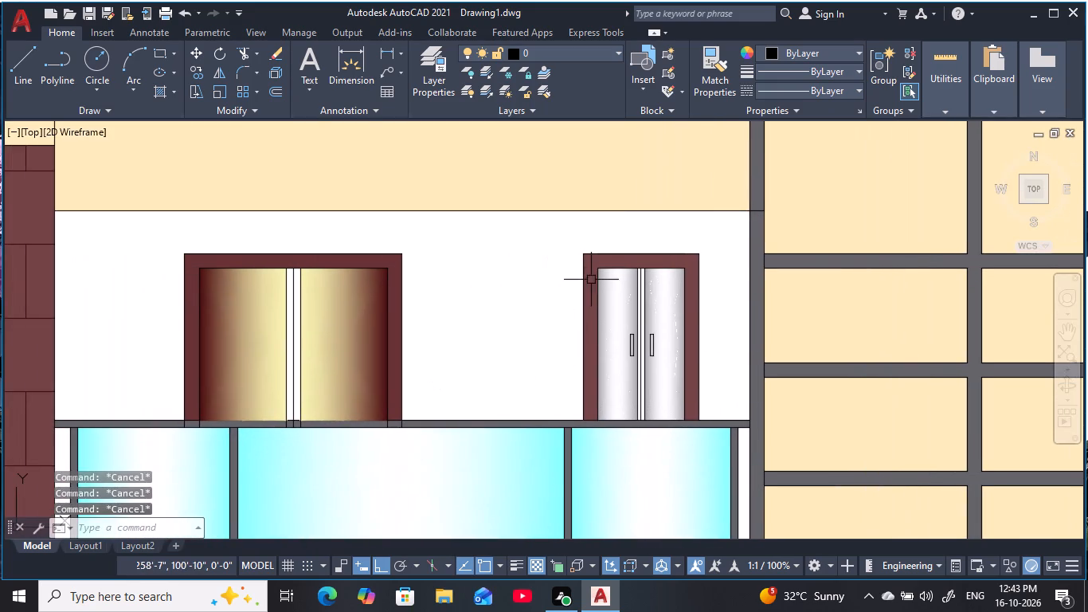
# Copy the complete narrow door from its bottom-right corner straight down about 11' onto the railing line one floor below.
pyautogui.click(558, 231)
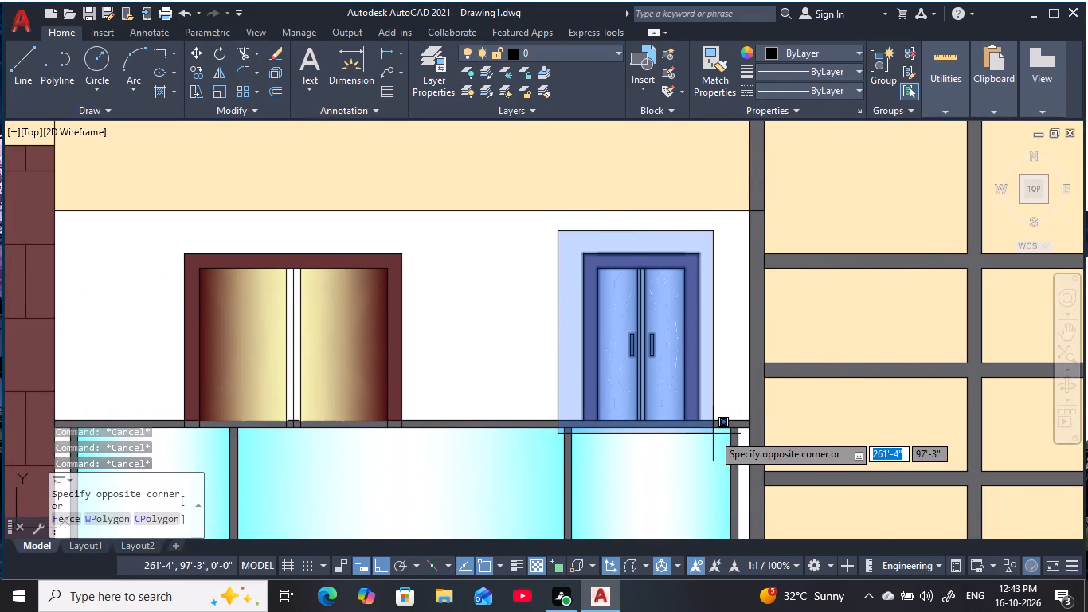
pyautogui.click(713, 433)
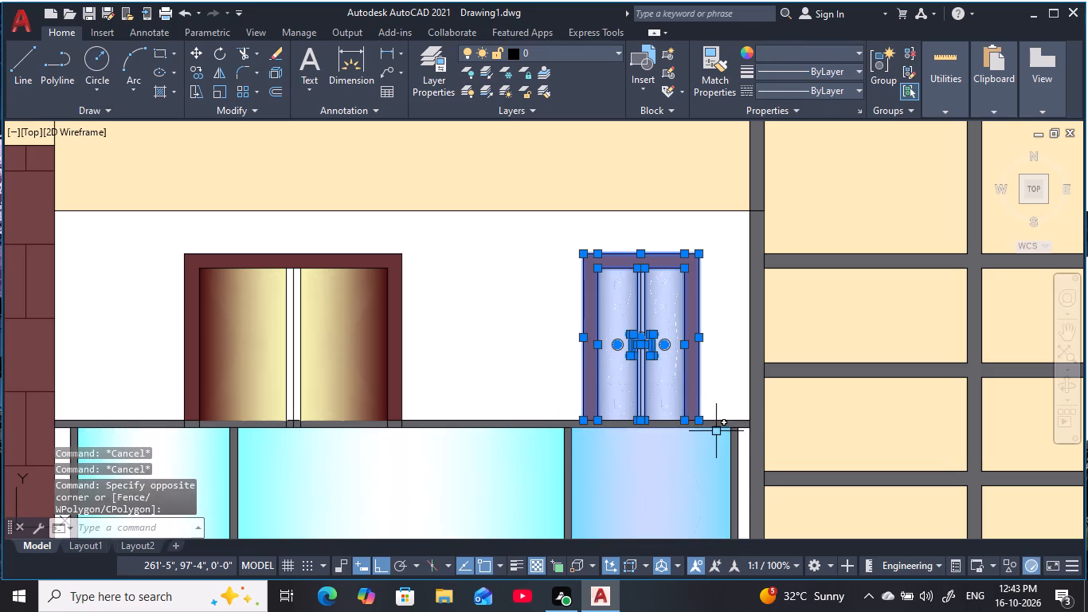
pyautogui.write('CO')
pyautogui.press('space')
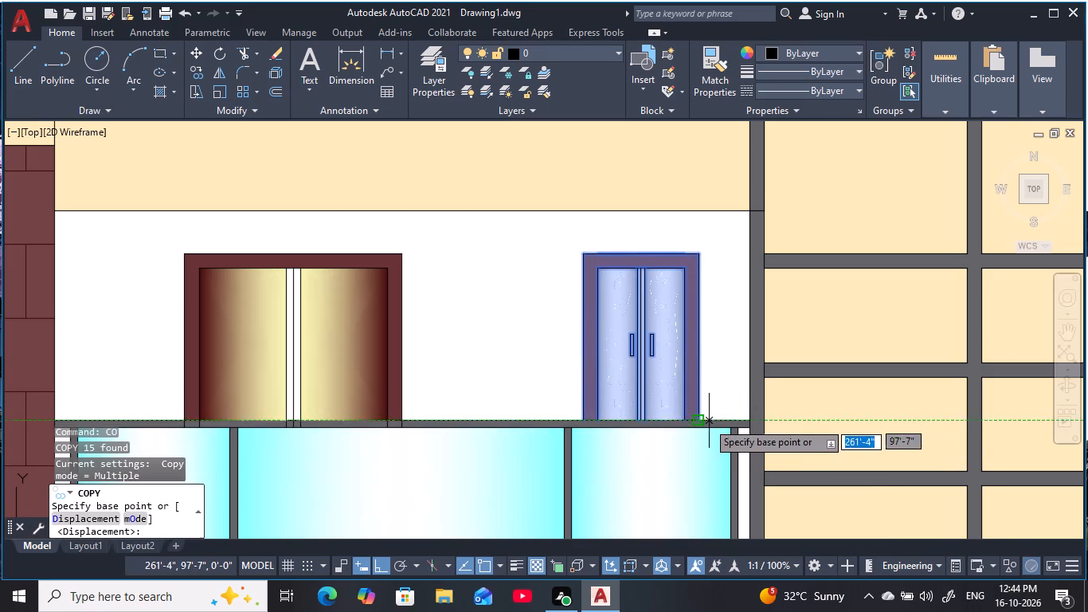
pyautogui.scroll(3, 706, 422)
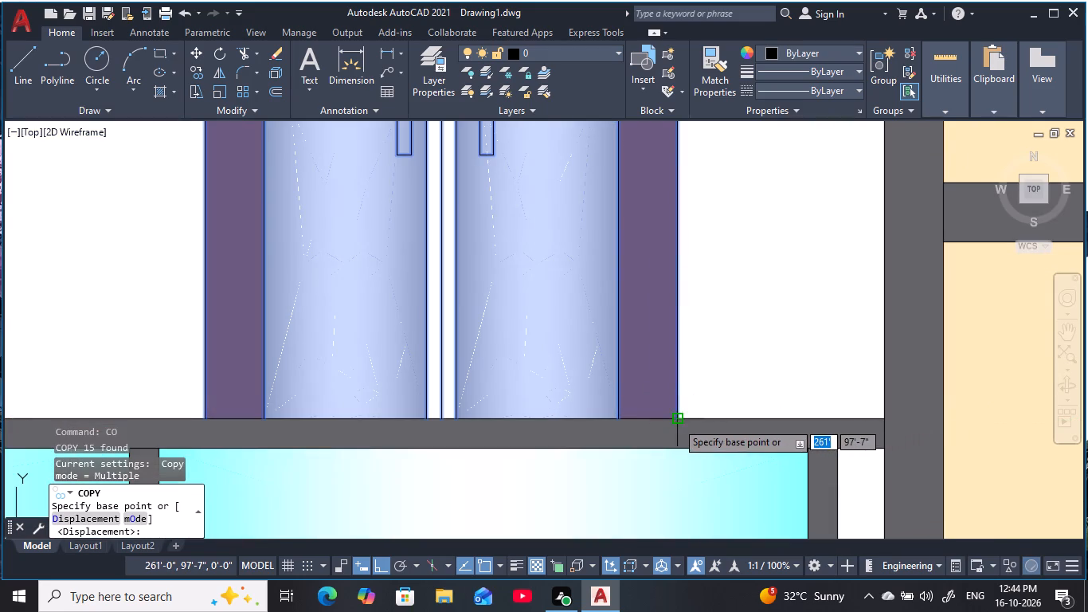
pyautogui.click(676, 422)
pyautogui.scroll(-3, 698, 486)
pyautogui.moveTo(693, 470); pyautogui.dragTo(688, 453, button='middle')
pyautogui.scroll(-1, 688, 457)
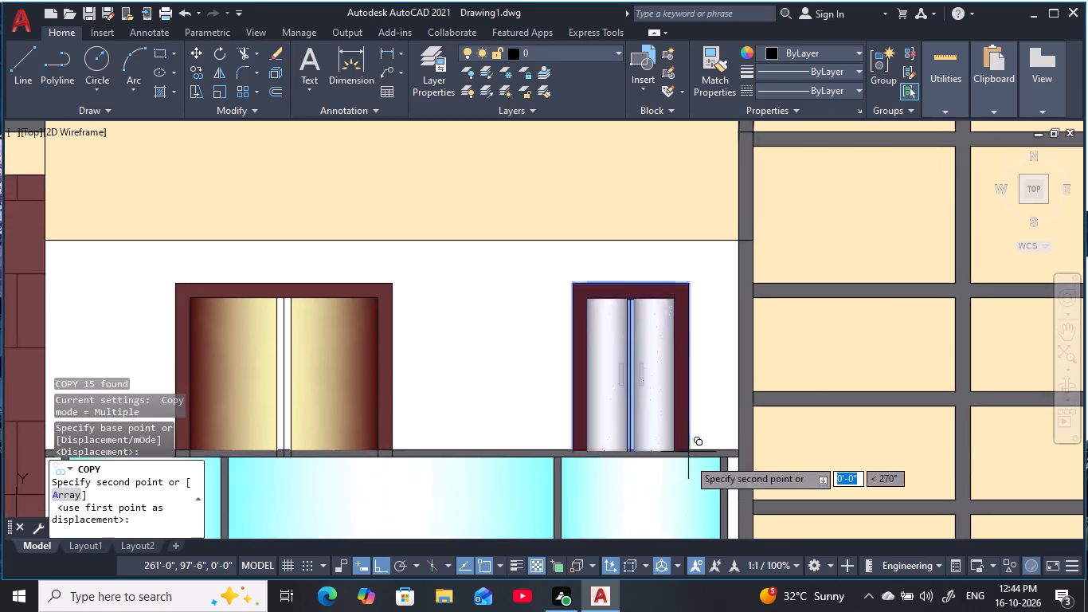
pyautogui.scroll(-1, 687, 458)
pyautogui.moveTo(687, 461); pyautogui.dragTo(688, 242, button='middle')
pyautogui.scroll(4, 727, 418)
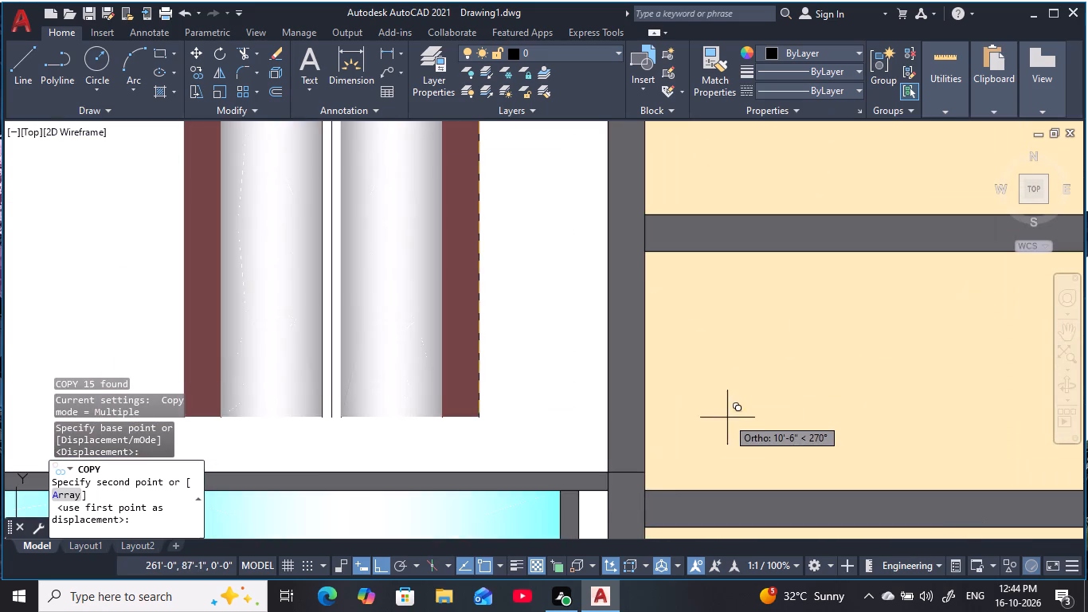
pyautogui.moveTo(575, 479); pyautogui.dragTo(867, 288, button='middle')
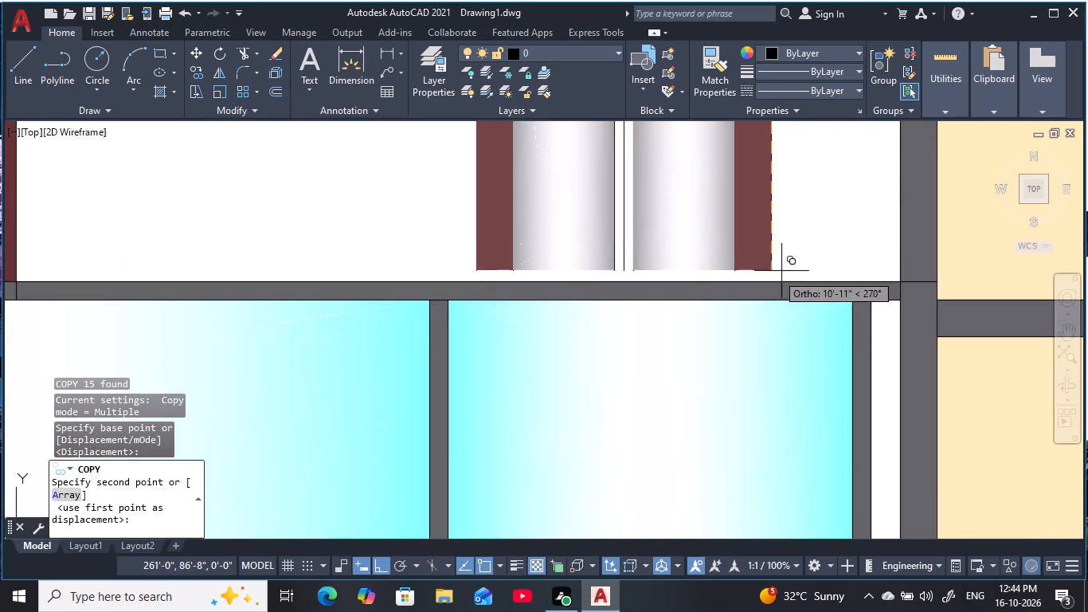
pyautogui.click(772, 280)
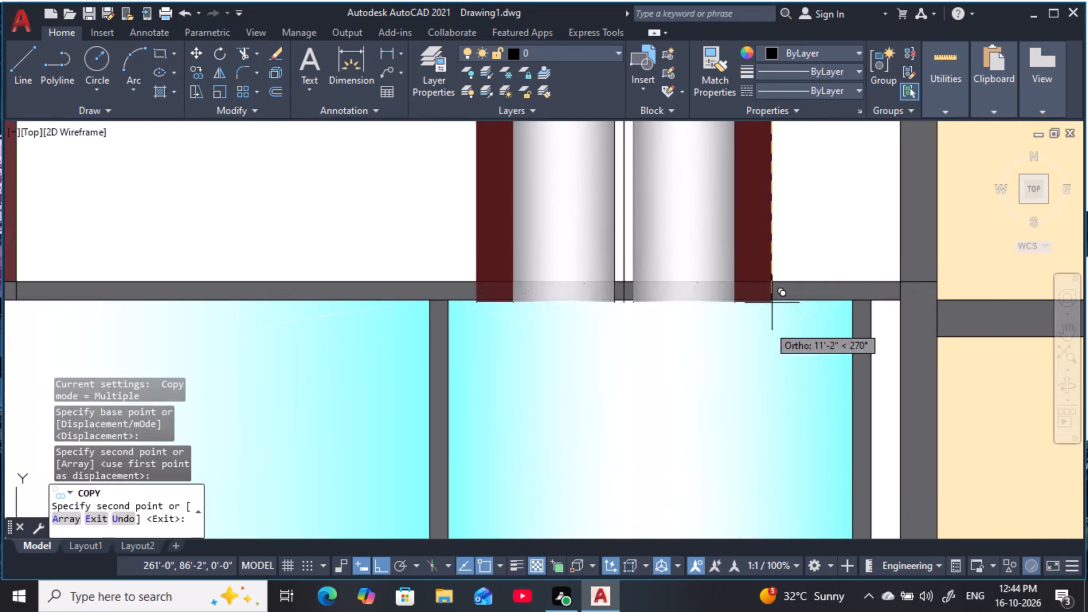
# Place another copy of the narrow door 22'-0" below the original, on the next floor's railing line.
pyautogui.scroll(-3, 761, 363)
pyautogui.moveTo(765, 374); pyautogui.dragTo(791, 164, button='middle')
pyautogui.moveTo(800, 433); pyautogui.dragTo(804, 298, button='middle')
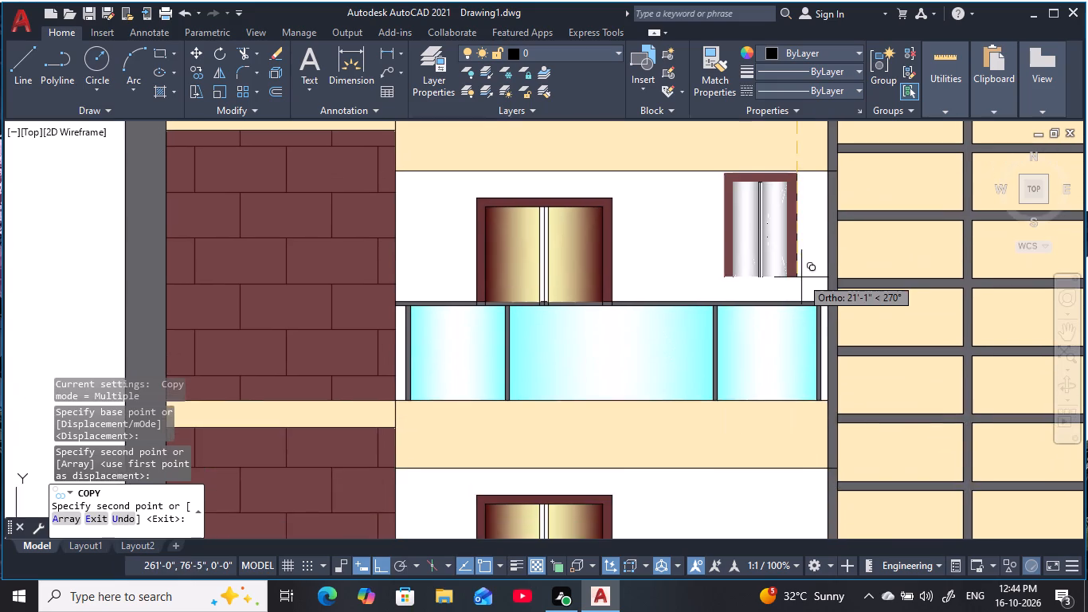
pyautogui.scroll(3, 801, 280)
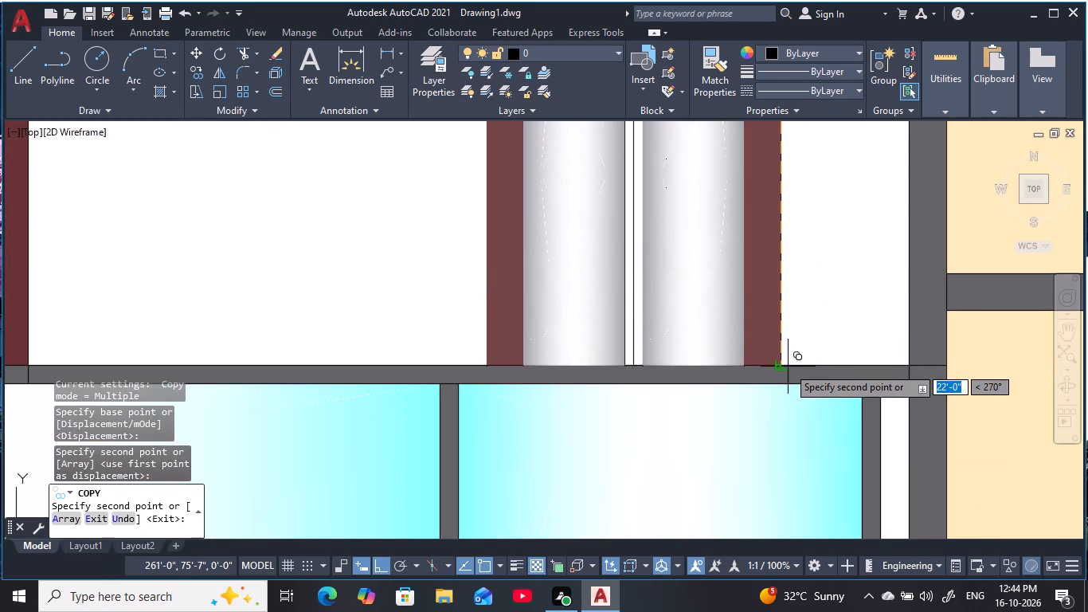
pyautogui.click(779, 366)
# Place another copy of the narrow door 33'-0" below the original, on the following floor's railing line.
pyautogui.scroll(-3, 768, 422)
pyautogui.moveTo(772, 415); pyautogui.dragTo(789, 312, button='middle')
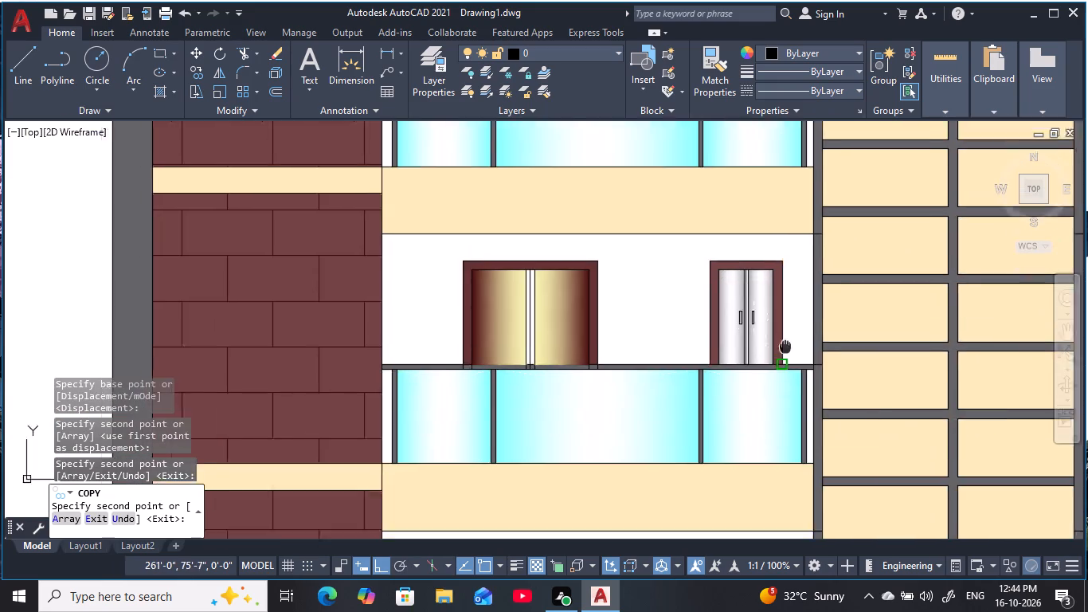
pyautogui.moveTo(789, 312); pyautogui.dragTo(785, 163, button='middle')
pyautogui.moveTo(810, 389); pyautogui.dragTo(785, 198, button='middle')
pyautogui.scroll(4, 769, 220)
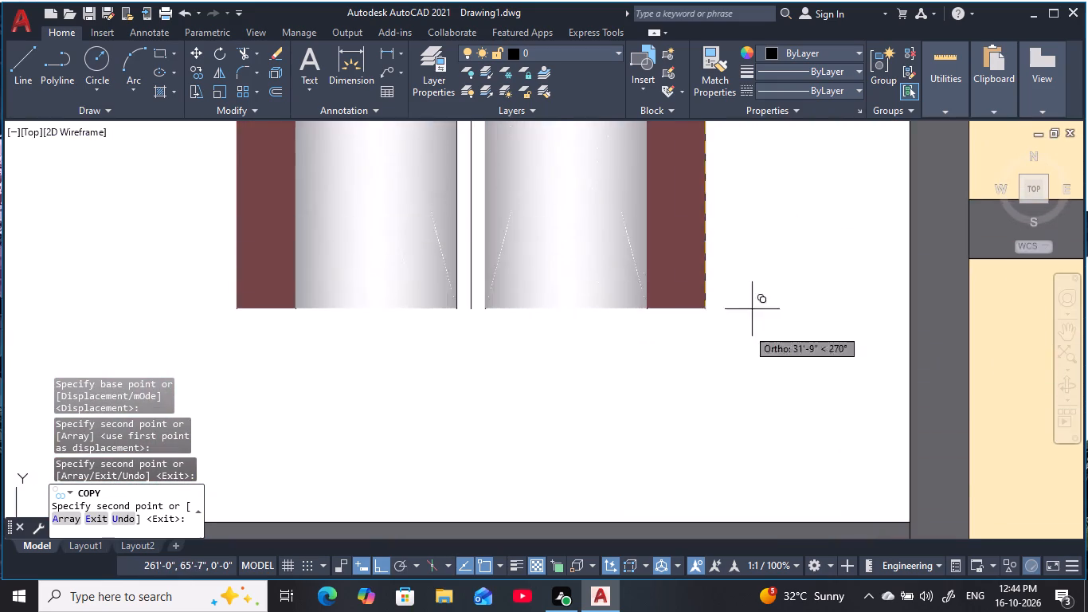
pyautogui.scroll(-2, 747, 347)
pyautogui.moveTo(755, 339); pyautogui.dragTo(773, 279, button='middle')
pyautogui.scroll(1, 760, 281)
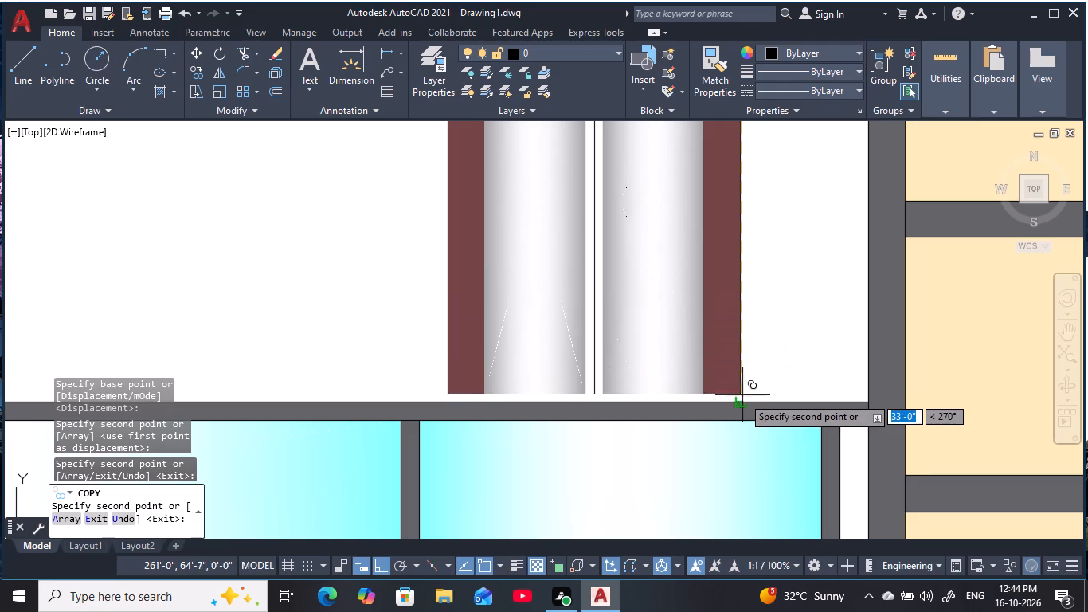
pyautogui.click(743, 400)
# Place the last narrow door copy 44'-0" below the original, above the basket-weave parapet, and turn ortho off.
pyautogui.scroll(-2, 750, 399)
pyautogui.moveTo(758, 394); pyautogui.dragTo(847, 111, button='middle')
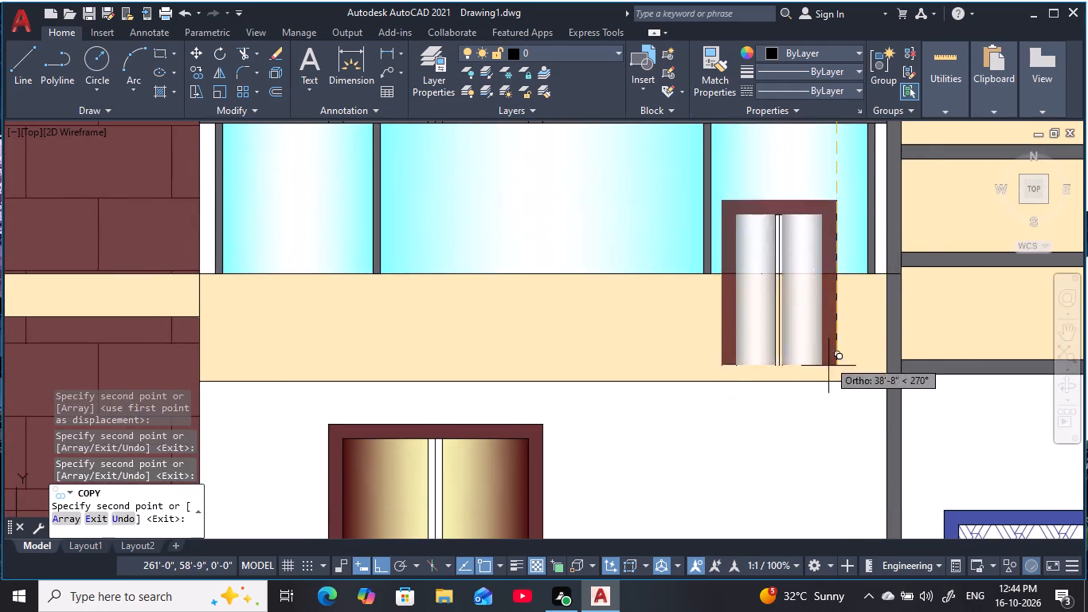
pyautogui.moveTo(833, 388); pyautogui.dragTo(794, 144, button='middle')
pyautogui.scroll(1, 797, 132)
pyautogui.moveTo(793, 351); pyautogui.dragTo(804, 277, button='middle')
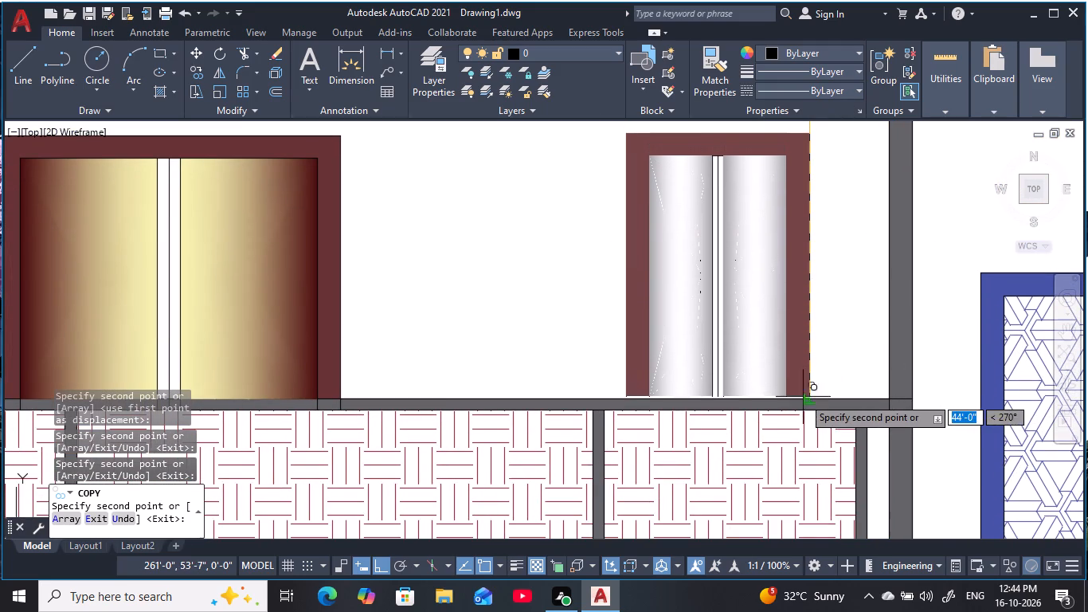
pyautogui.click(808, 400)
pyautogui.scroll(-3, 831, 362)
pyautogui.moveTo(835, 356); pyautogui.dragTo(731, 422, button='middle')
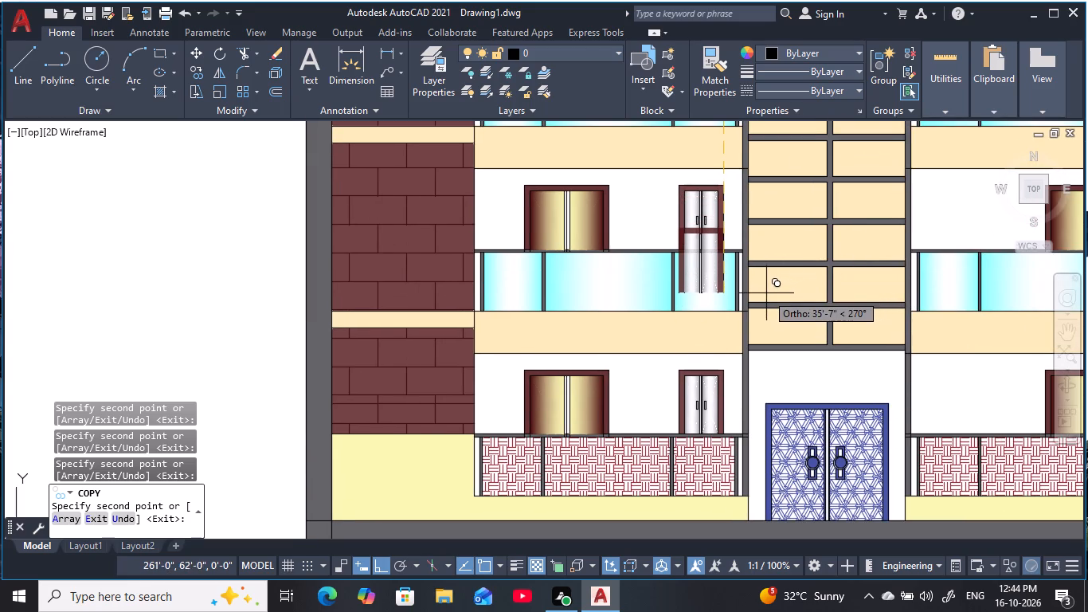
pyautogui.press('F8')
pyautogui.press('Escape')
pyautogui.press('Escape')
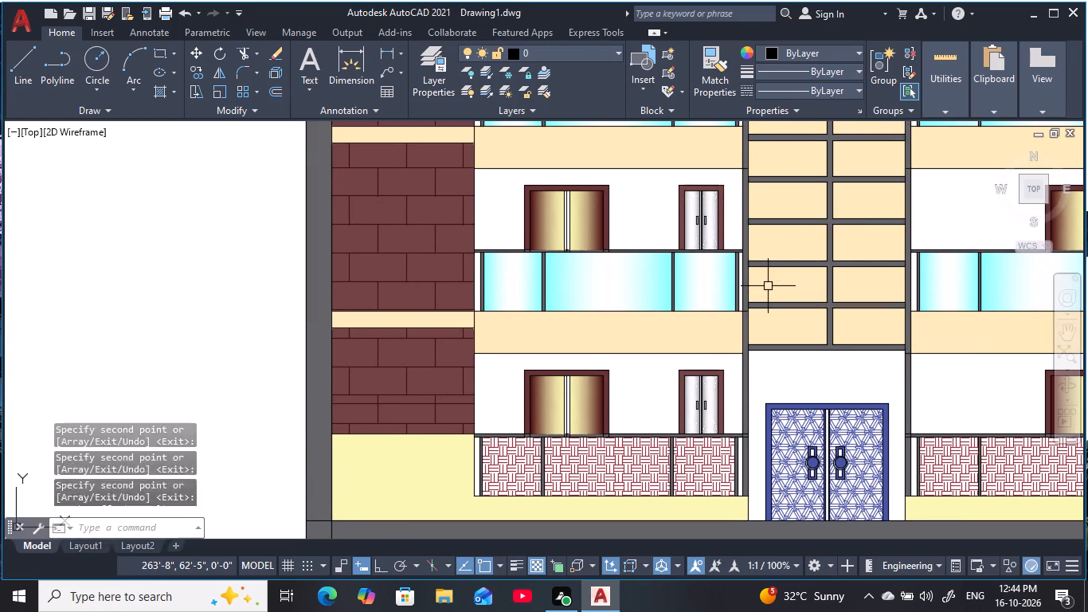
pyautogui.press('Escape')
pyautogui.press('Escape')
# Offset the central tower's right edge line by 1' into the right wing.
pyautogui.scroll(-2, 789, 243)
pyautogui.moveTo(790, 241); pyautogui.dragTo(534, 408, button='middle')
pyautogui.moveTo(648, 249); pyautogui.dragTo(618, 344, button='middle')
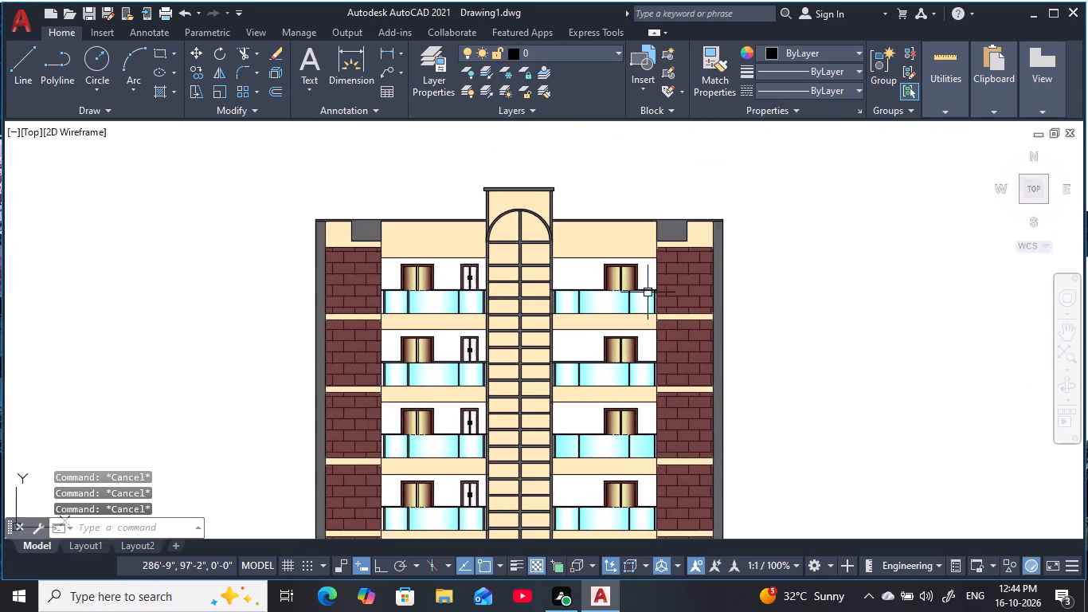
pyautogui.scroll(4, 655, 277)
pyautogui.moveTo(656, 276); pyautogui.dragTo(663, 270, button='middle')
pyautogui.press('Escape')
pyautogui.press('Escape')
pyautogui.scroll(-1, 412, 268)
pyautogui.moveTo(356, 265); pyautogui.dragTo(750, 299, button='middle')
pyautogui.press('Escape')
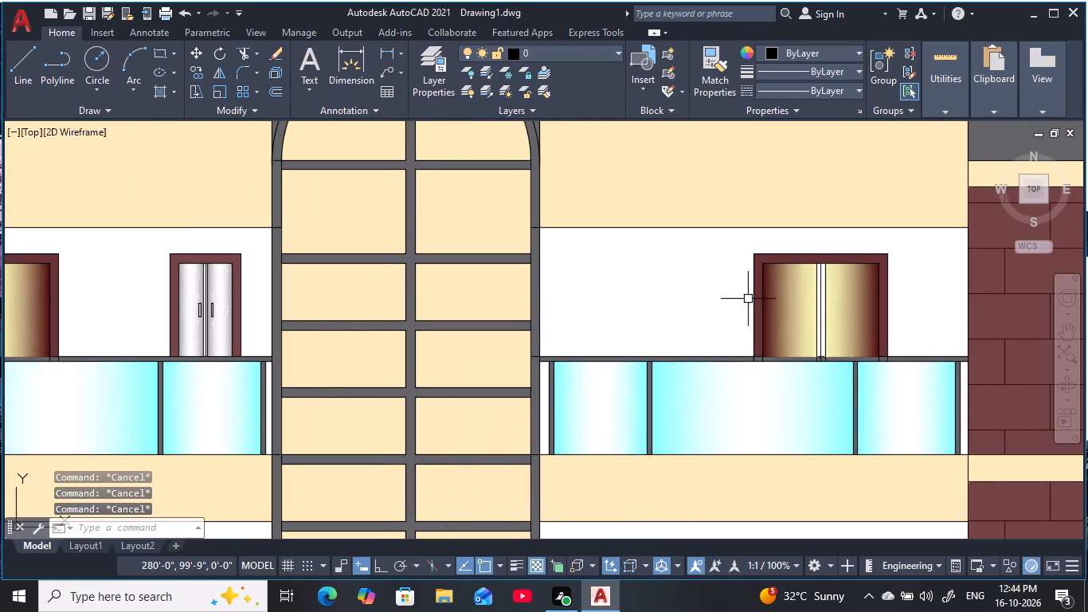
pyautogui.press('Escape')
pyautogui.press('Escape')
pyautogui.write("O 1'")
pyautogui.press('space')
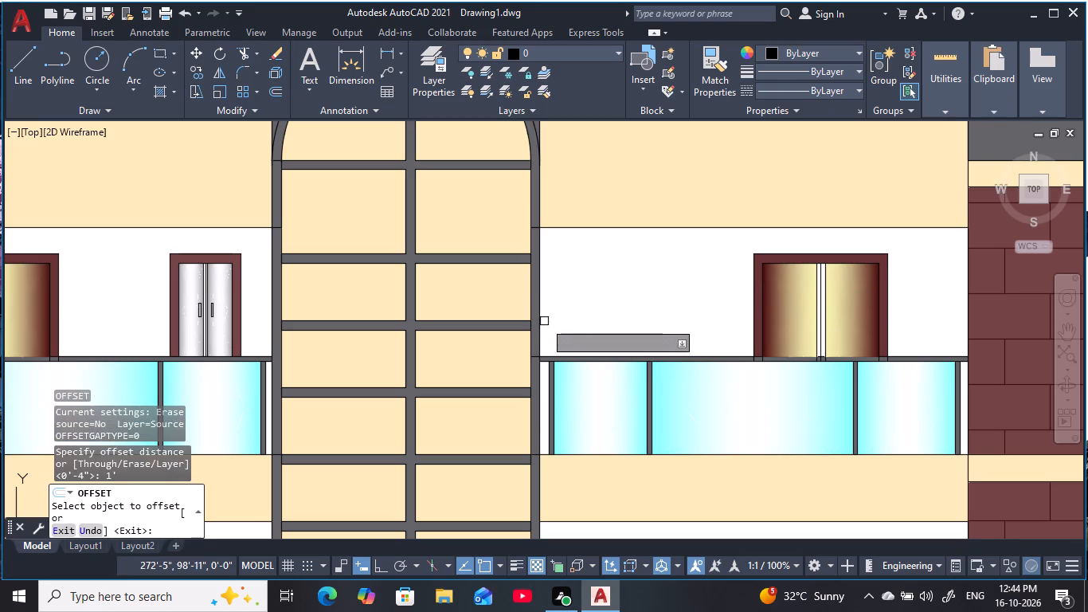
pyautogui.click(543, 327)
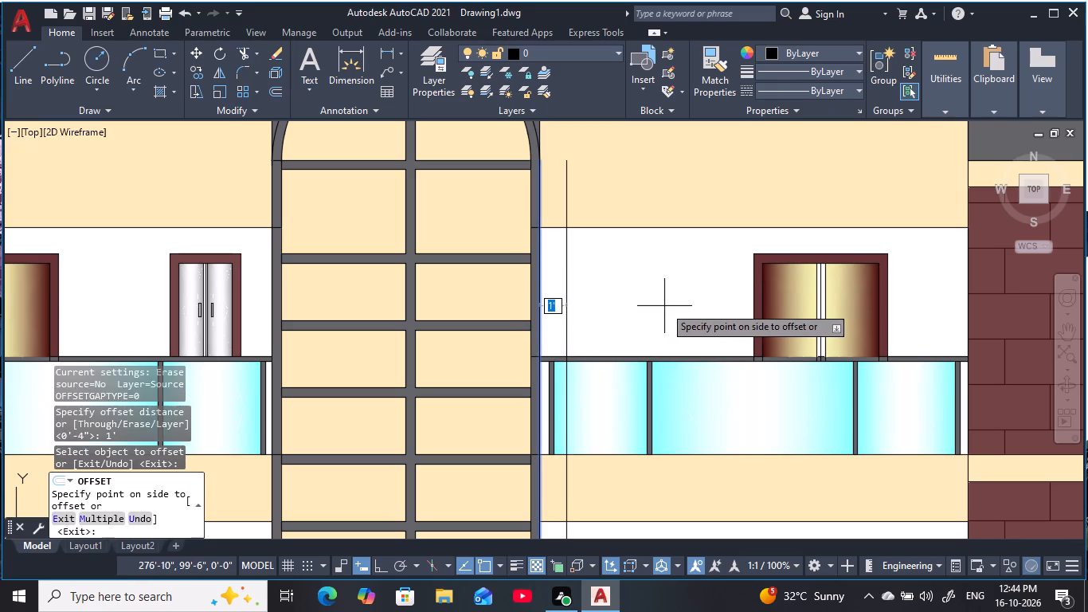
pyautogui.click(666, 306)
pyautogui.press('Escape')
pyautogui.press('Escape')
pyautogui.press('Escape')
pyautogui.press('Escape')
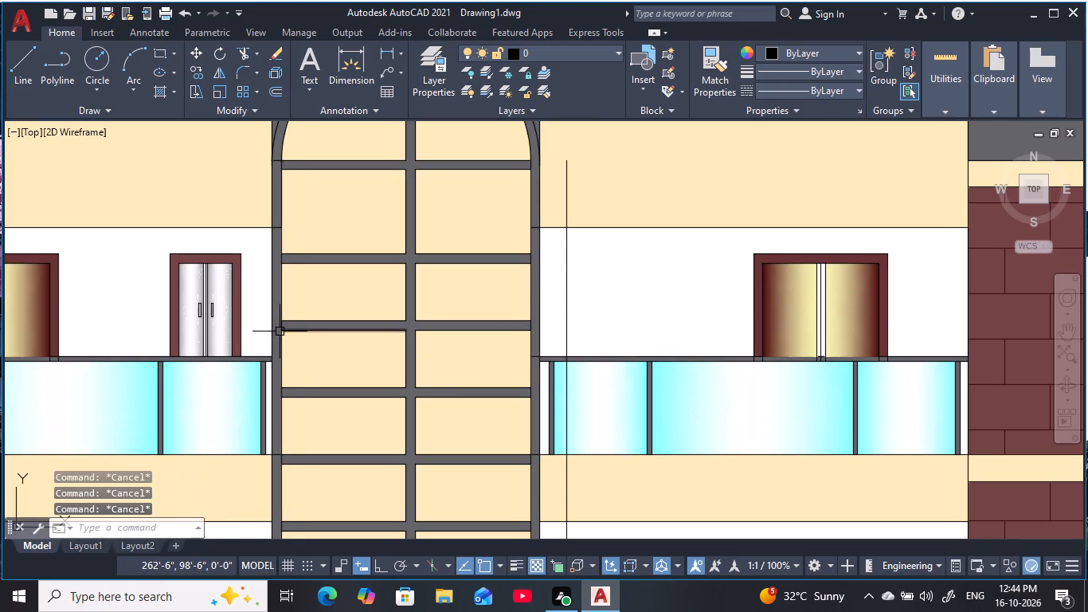
# Measure the horizontal gap between the narrow door frame's right edge and the central tower's left edge.
pyautogui.press('d')
pyautogui.write('LI')
pyautogui.press('space')
pyautogui.scroll(2, 248, 278)
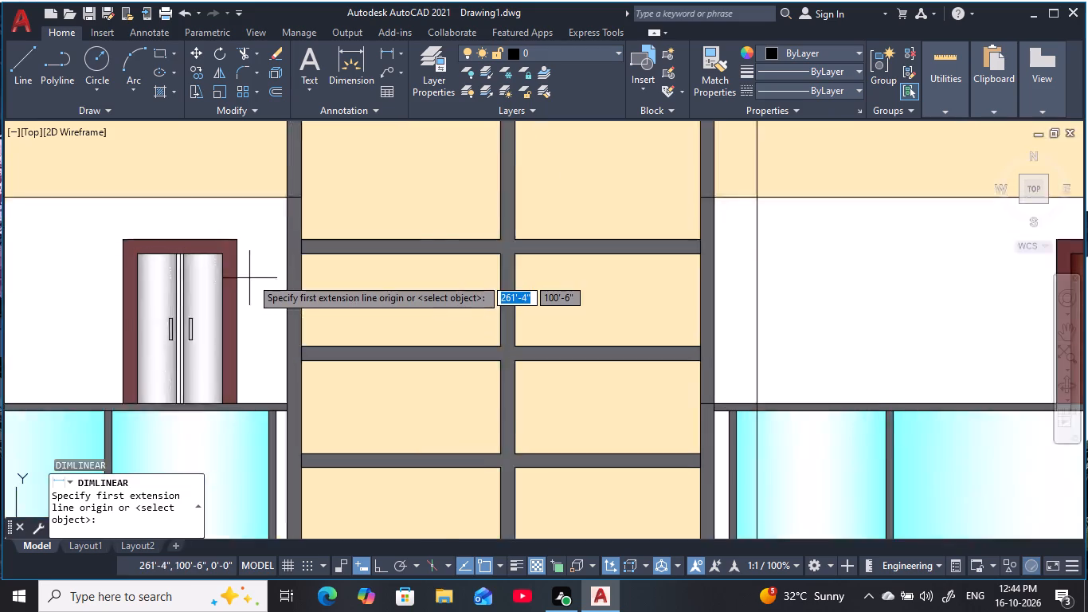
pyautogui.scroll(2, 254, 277)
pyautogui.click(182, 305)
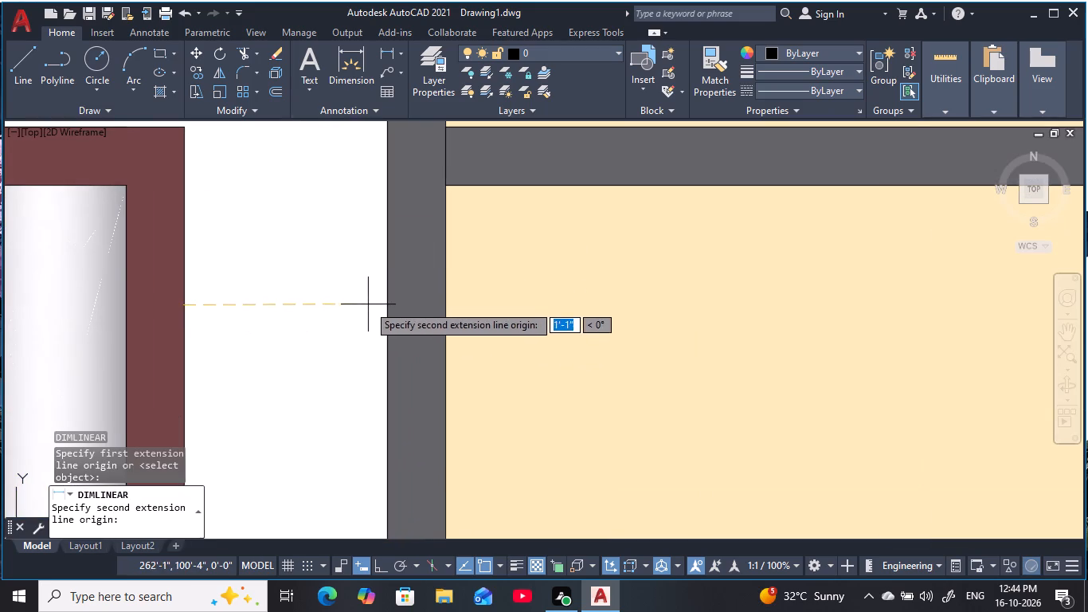
pyautogui.click(385, 304)
pyautogui.press('Escape')
pyautogui.press('Escape')
pyautogui.press('Escape')
pyautogui.press('Escape')
pyautogui.press('Escape')
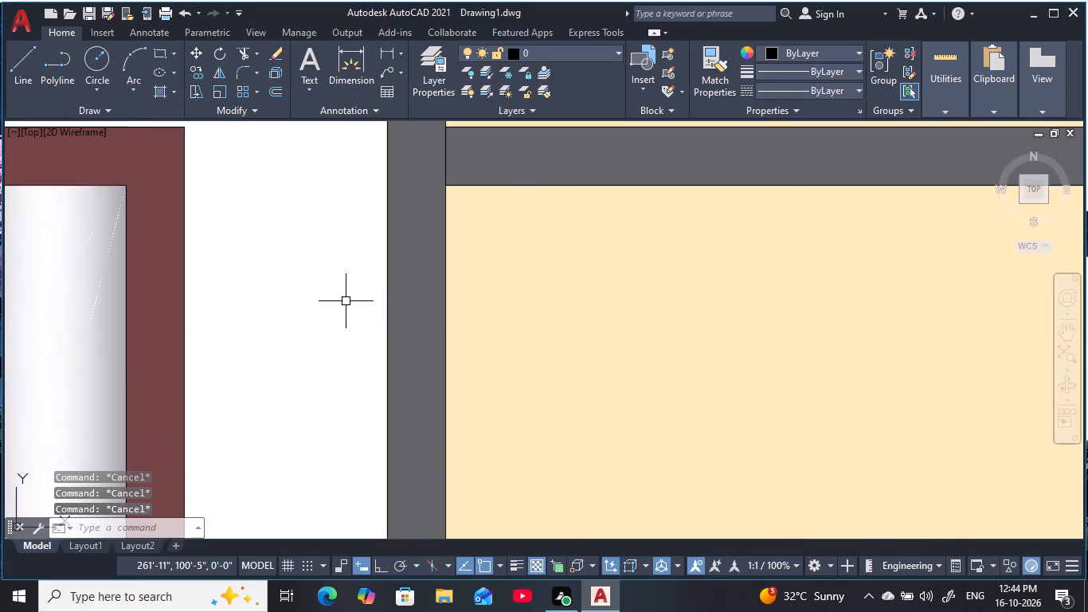
pyautogui.press('Escape')
pyautogui.press('Escape')
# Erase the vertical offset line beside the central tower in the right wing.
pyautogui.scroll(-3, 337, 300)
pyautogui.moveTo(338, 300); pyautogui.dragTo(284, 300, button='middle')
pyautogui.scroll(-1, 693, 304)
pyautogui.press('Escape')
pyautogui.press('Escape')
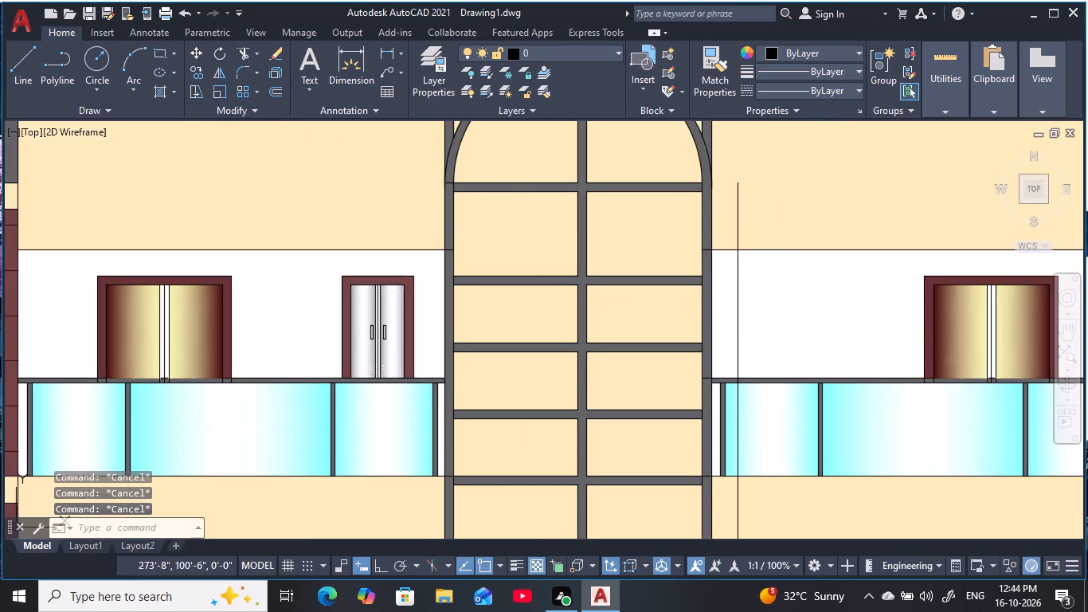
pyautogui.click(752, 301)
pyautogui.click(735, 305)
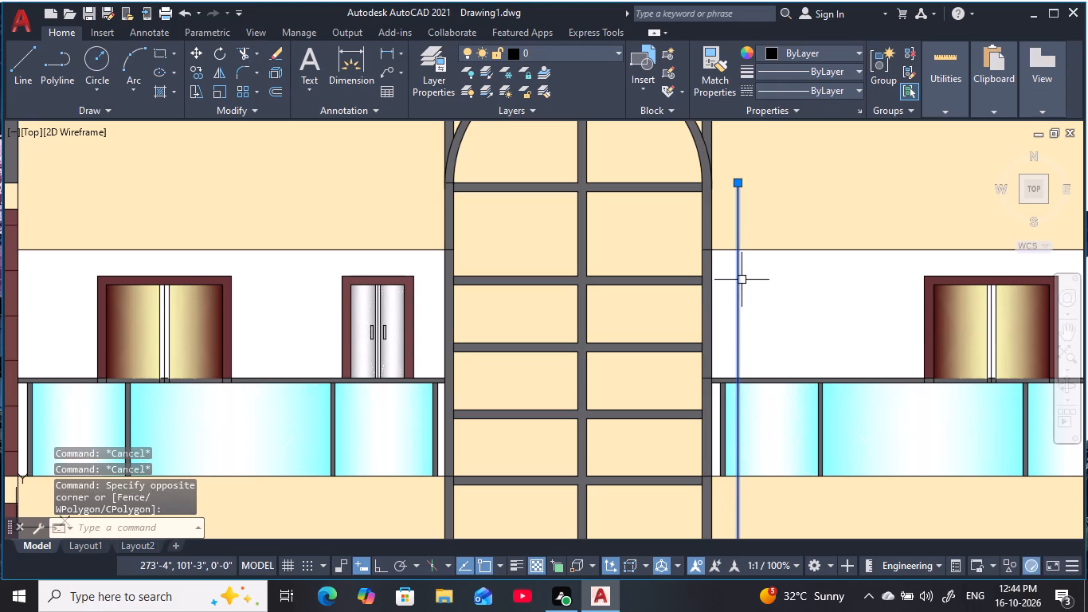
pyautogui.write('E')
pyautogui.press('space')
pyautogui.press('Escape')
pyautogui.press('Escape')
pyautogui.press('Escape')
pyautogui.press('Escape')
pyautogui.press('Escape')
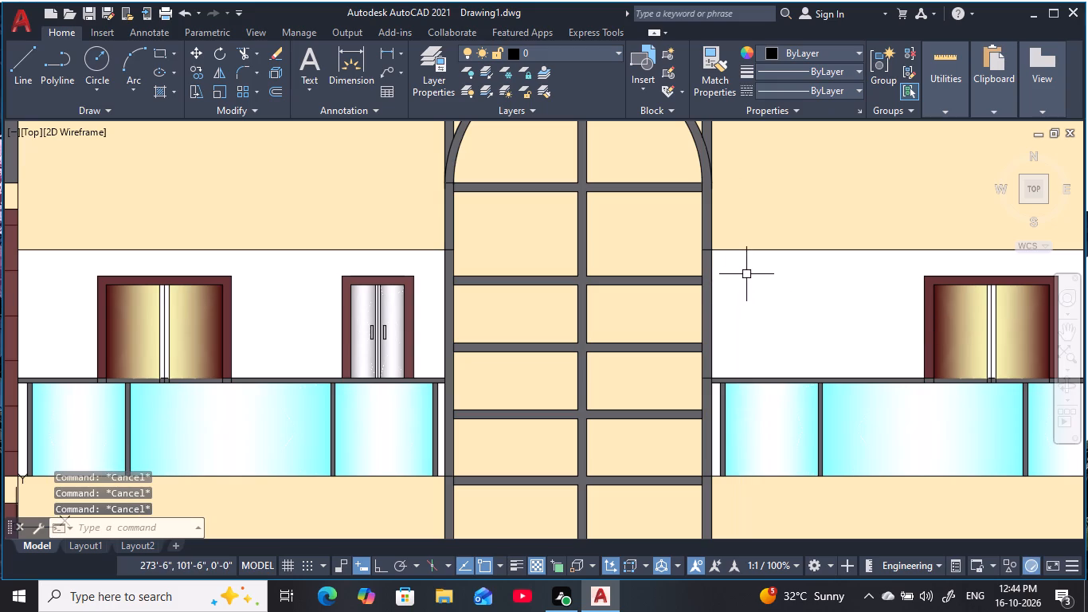
# Offset the central tower's right edge line by 1'-2" into the right wing.
pyautogui.write('O 1')
pyautogui.press("'")
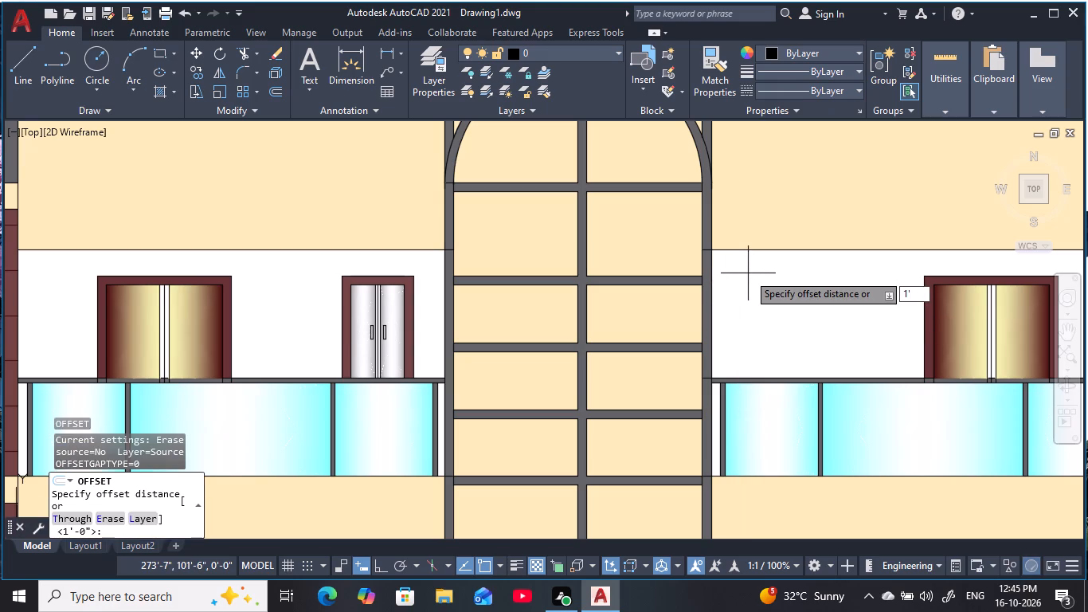
pyautogui.write('2')
pyautogui.press('space')
pyautogui.click(714, 318)
pyautogui.click(814, 288)
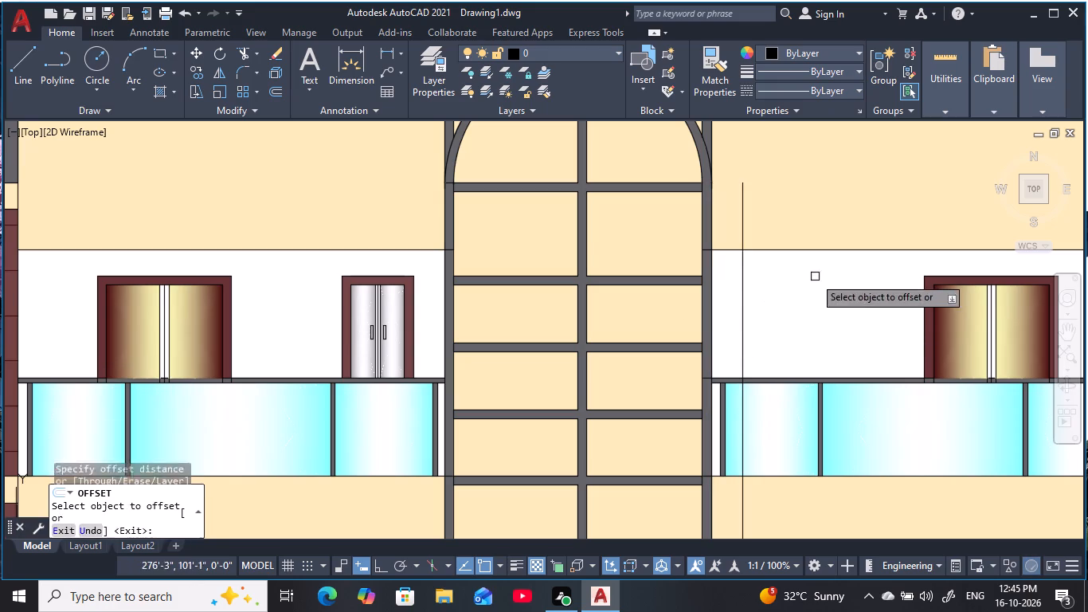
pyautogui.press('Escape')
pyautogui.press('Escape')
pyautogui.press('Escape')
pyautogui.press('Escape')
pyautogui.press('Escape')
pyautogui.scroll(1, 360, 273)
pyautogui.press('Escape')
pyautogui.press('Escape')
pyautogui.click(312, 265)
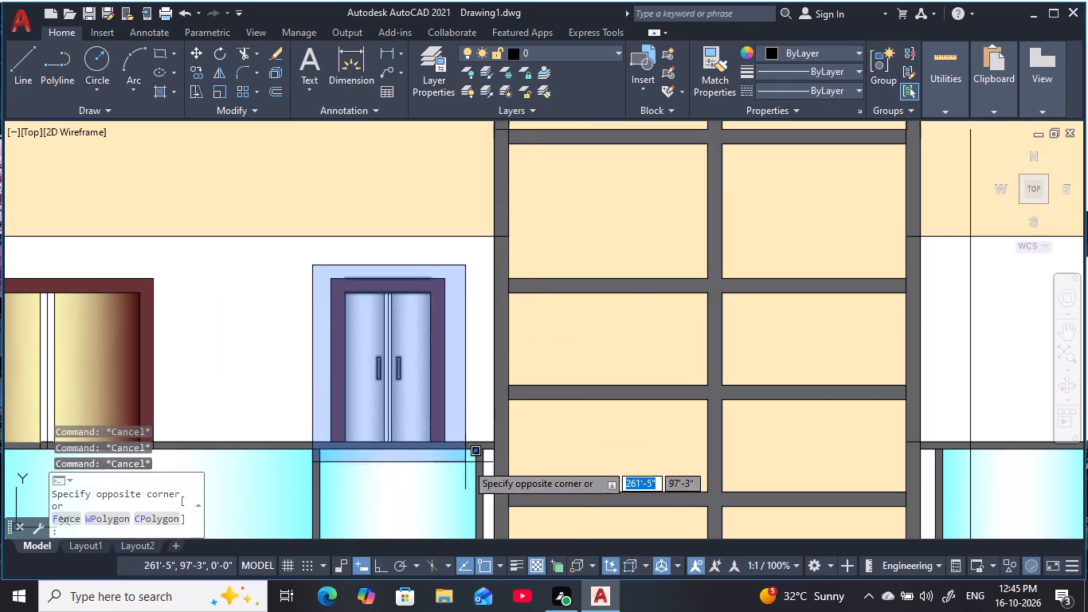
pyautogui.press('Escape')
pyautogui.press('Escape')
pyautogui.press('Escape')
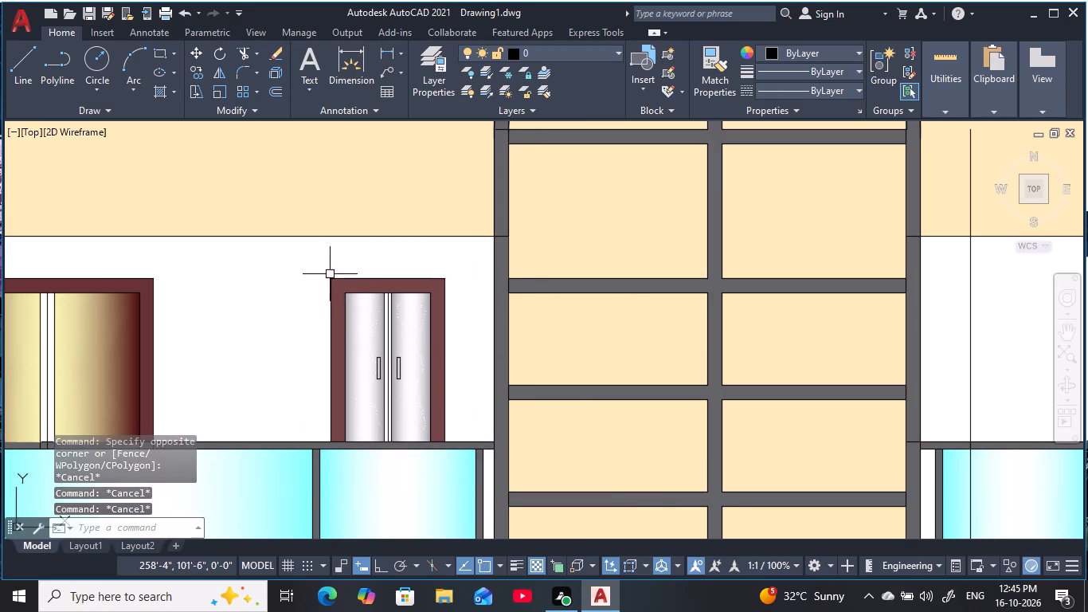
# Copy the narrow two-panel door from the left wing's top floor to the offset line on the right wing's top-floor balcony rail.
pyautogui.click(319, 268)
pyautogui.click(460, 480)
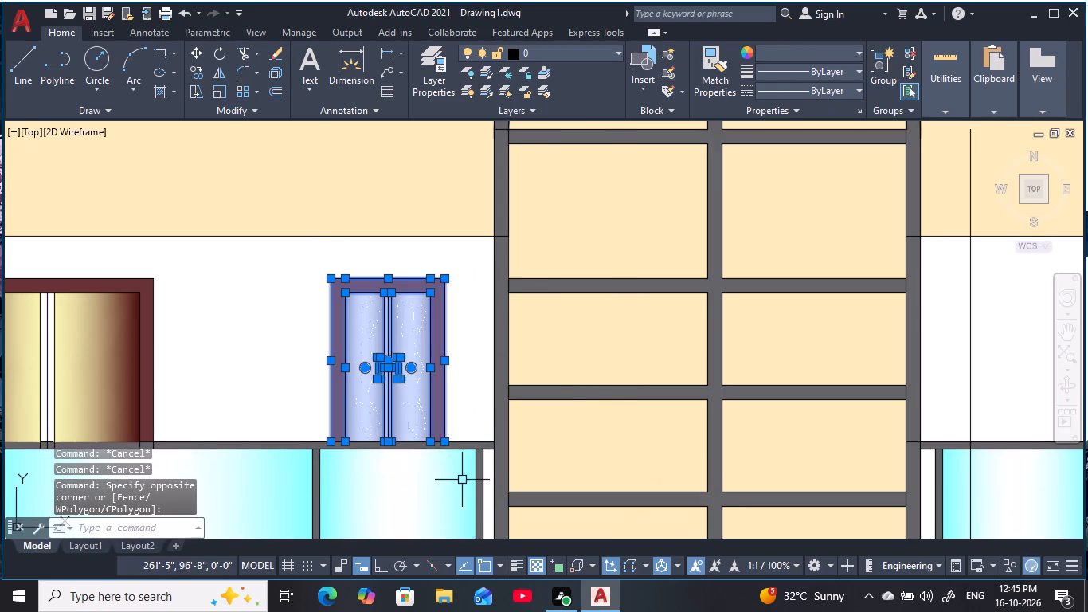
pyautogui.press('c')
pyautogui.write('O')
pyautogui.press('space')
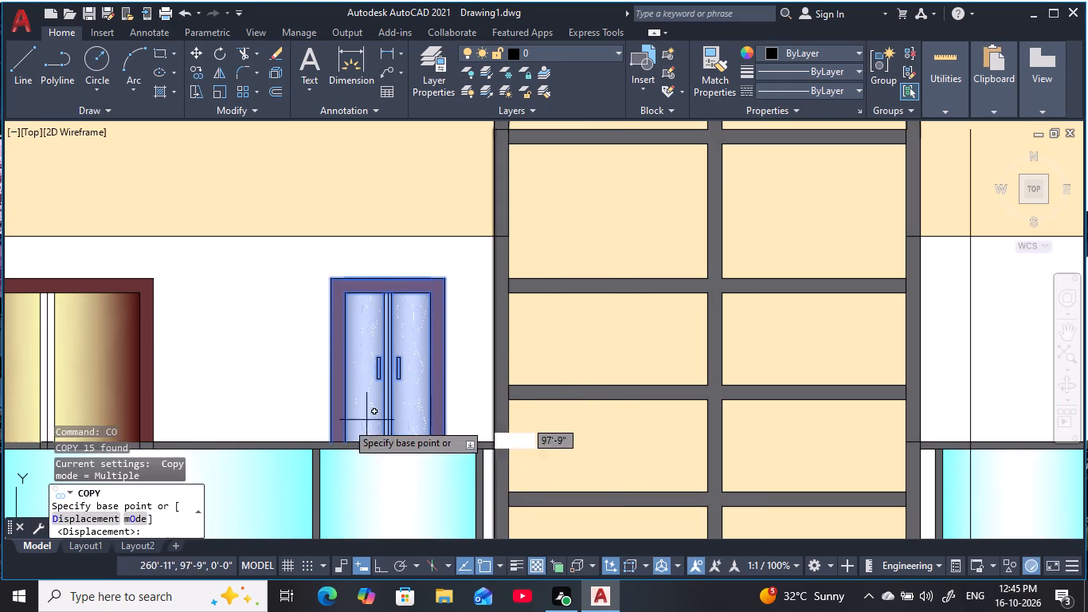
pyautogui.scroll(3, 335, 441)
pyautogui.click(328, 443)
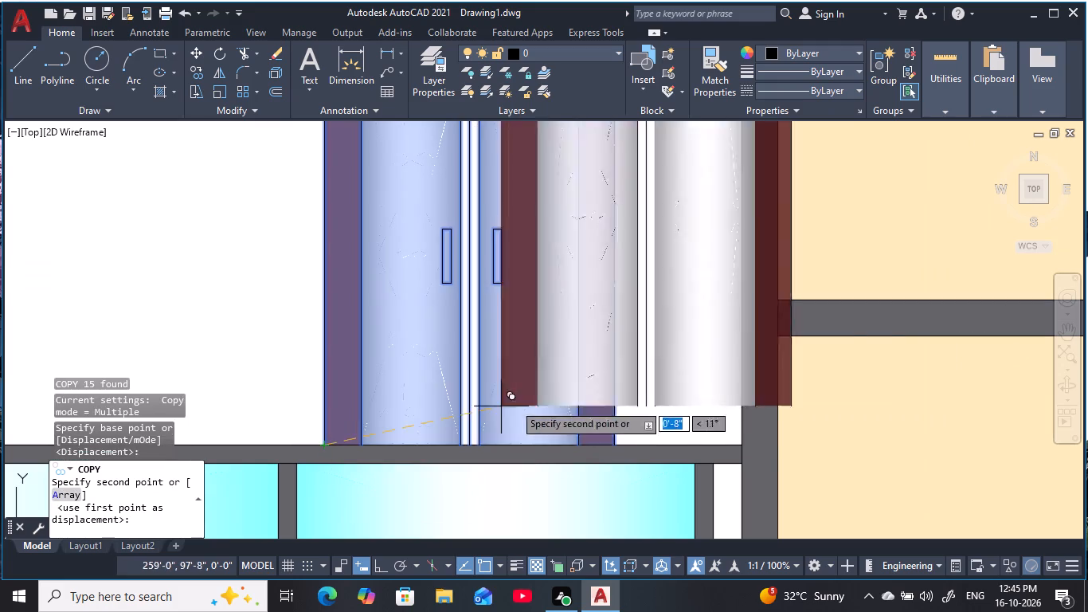
pyautogui.moveTo(638, 380); pyautogui.dragTo(418, 394, button='middle')
pyautogui.scroll(1, 639, 380)
pyautogui.scroll(-2, 391, 395)
pyautogui.moveTo(803, 388); pyautogui.dragTo(628, 405, button='middle')
pyautogui.scroll(-3, 592, 403)
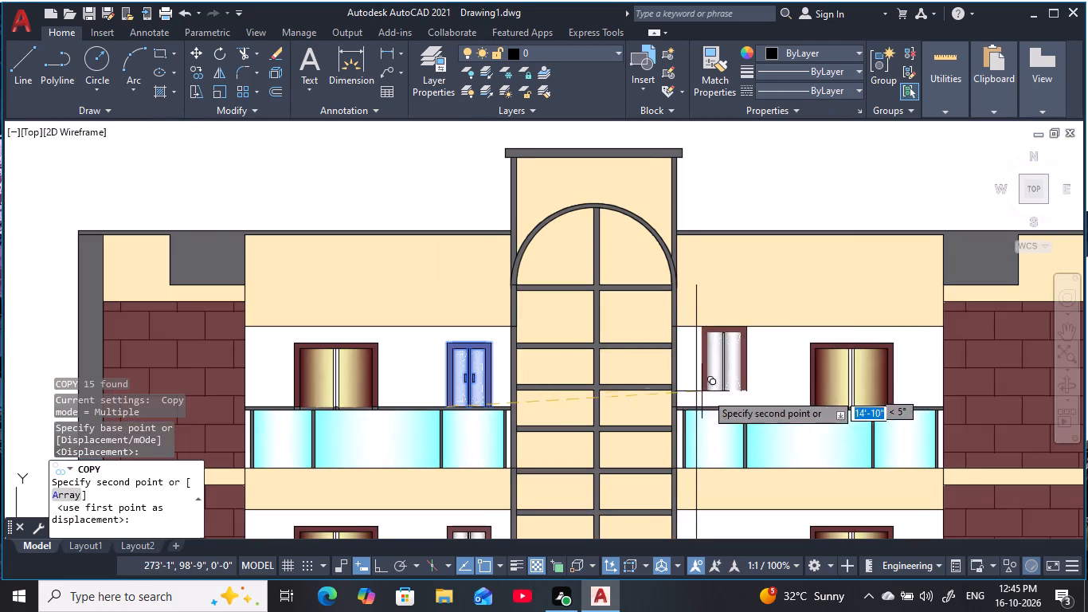
pyautogui.scroll(3, 718, 396)
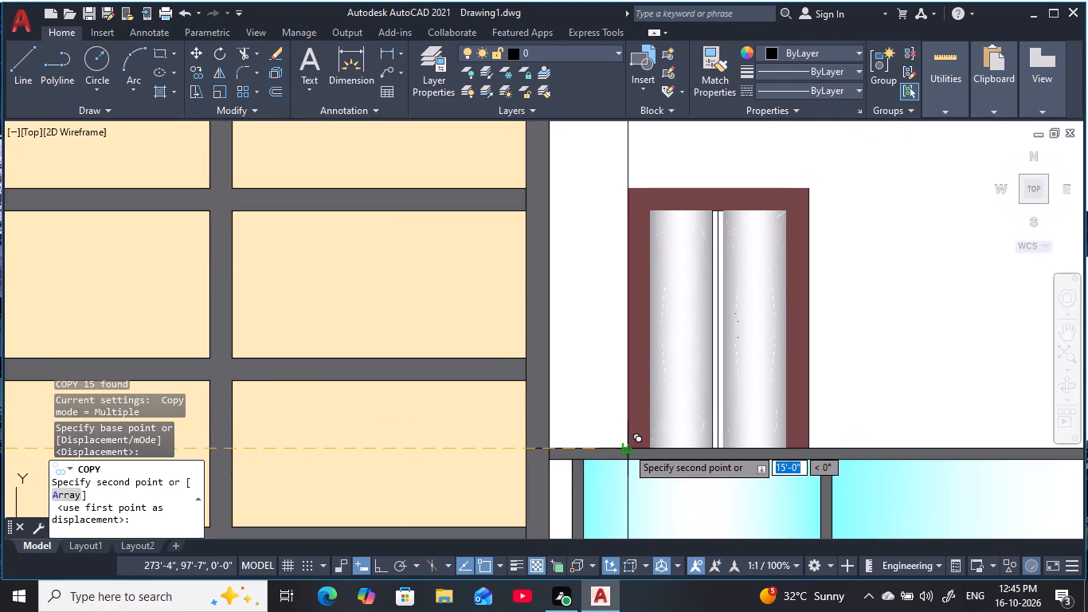
pyautogui.click(627, 447)
pyautogui.press('Escape')
pyautogui.press('Escape')
pyautogui.press('Escape')
pyautogui.press('Escape')
pyautogui.press('Escape')
pyautogui.press('Escape')
pyautogui.press('Escape')
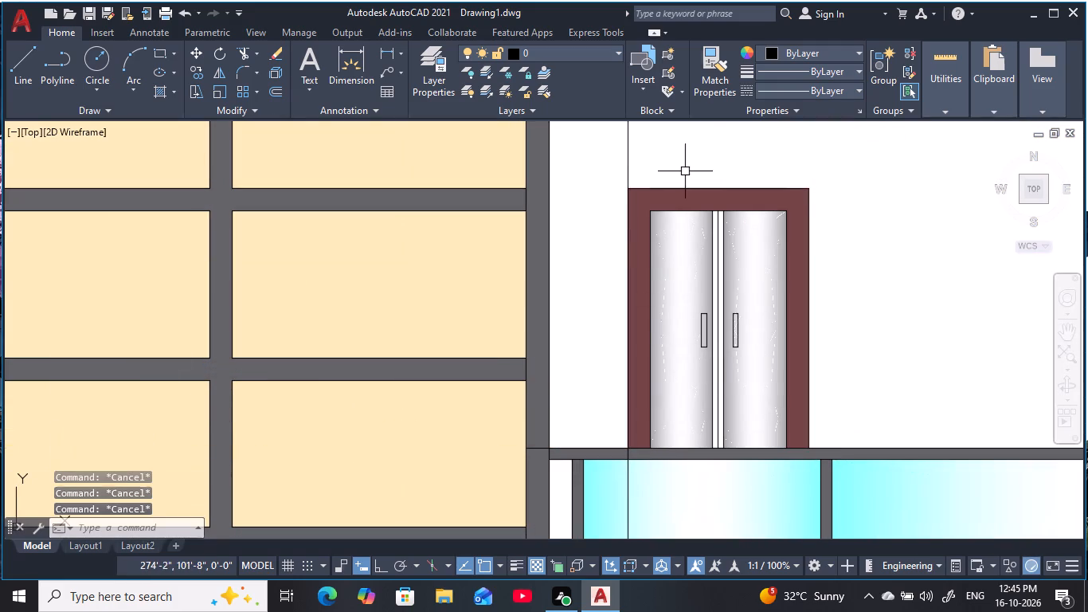
# Erase the vertical offset line beside the central tower in the right wing.
pyautogui.click(685, 171)
pyautogui.click(618, 159)
pyautogui.write('E')
pyautogui.press('space')
pyautogui.press('Escape')
pyautogui.press('Escape')
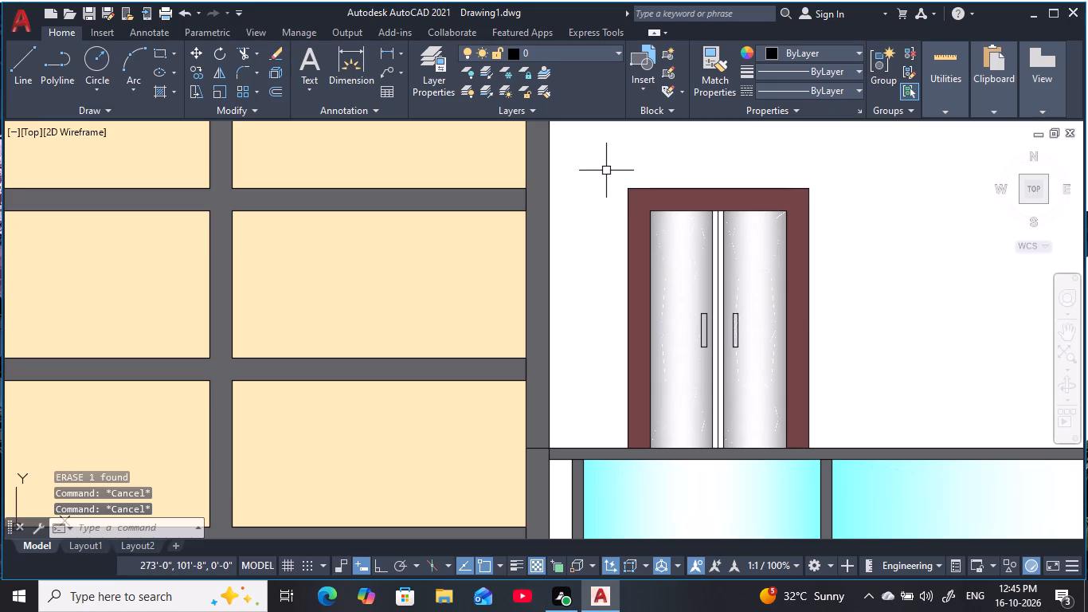
# Copy the right wing's top-floor narrow door 11'-0" straight down with Ortho on, onto the balcony rail of the floor below.
pyautogui.click(606, 179)
pyautogui.click(817, 456)
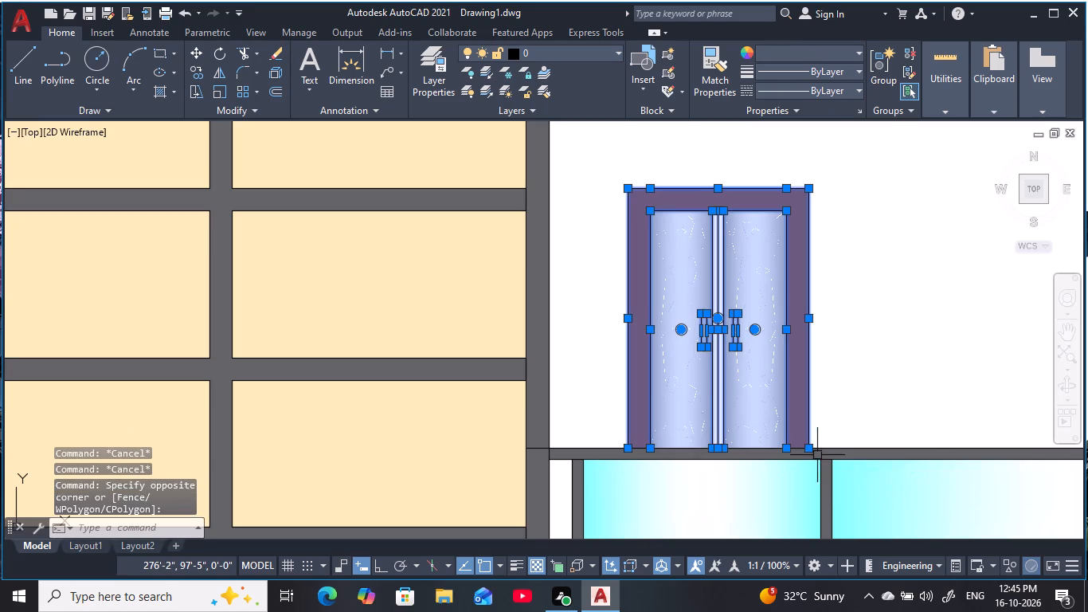
pyautogui.press('c')
pyautogui.write('O')
pyautogui.press('space')
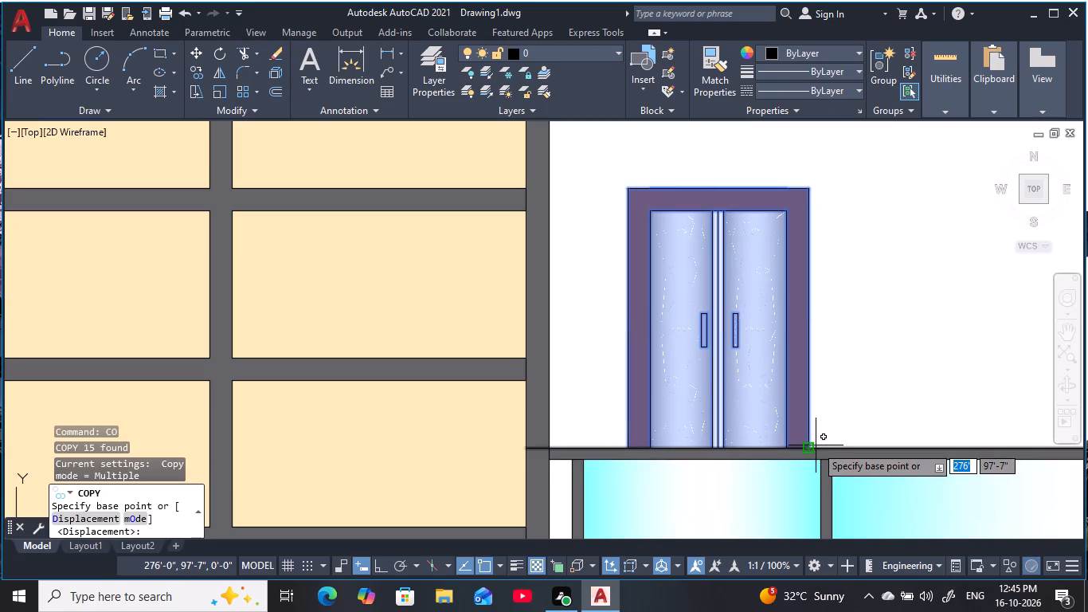
pyautogui.press('F8')
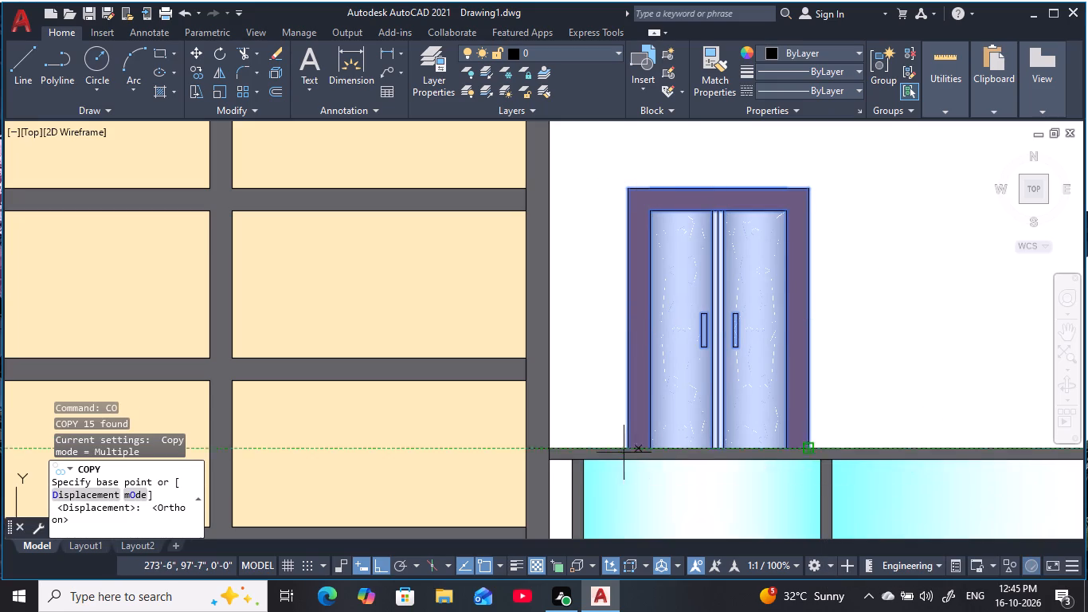
pyautogui.click(630, 450)
pyautogui.moveTo(641, 452); pyautogui.dragTo(700, 162, button='middle')
pyautogui.scroll(-1, 708, 128)
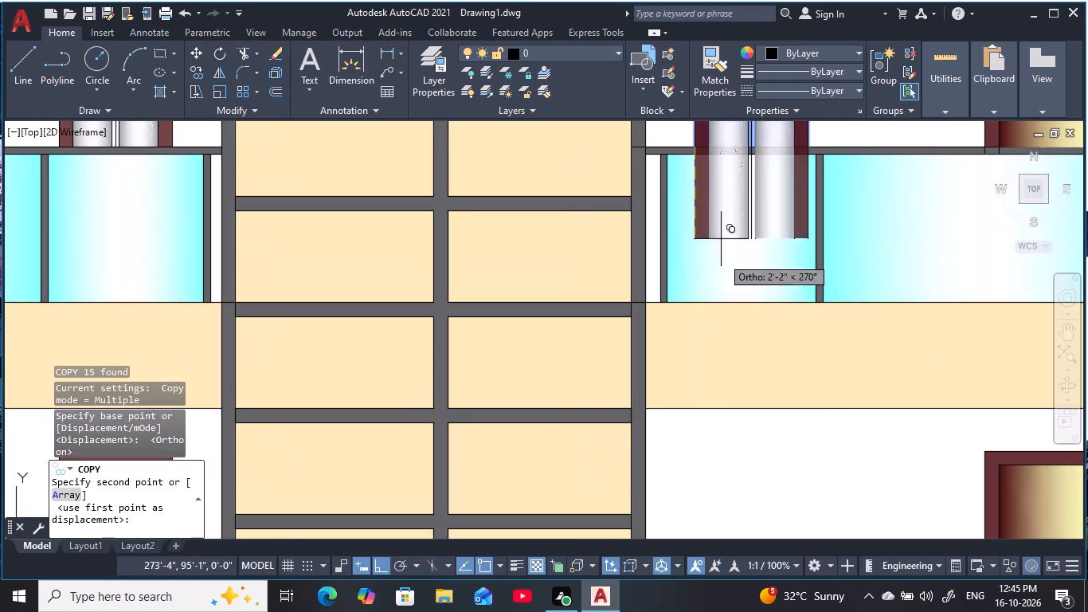
pyautogui.moveTo(751, 376); pyautogui.dragTo(781, 175, button='middle')
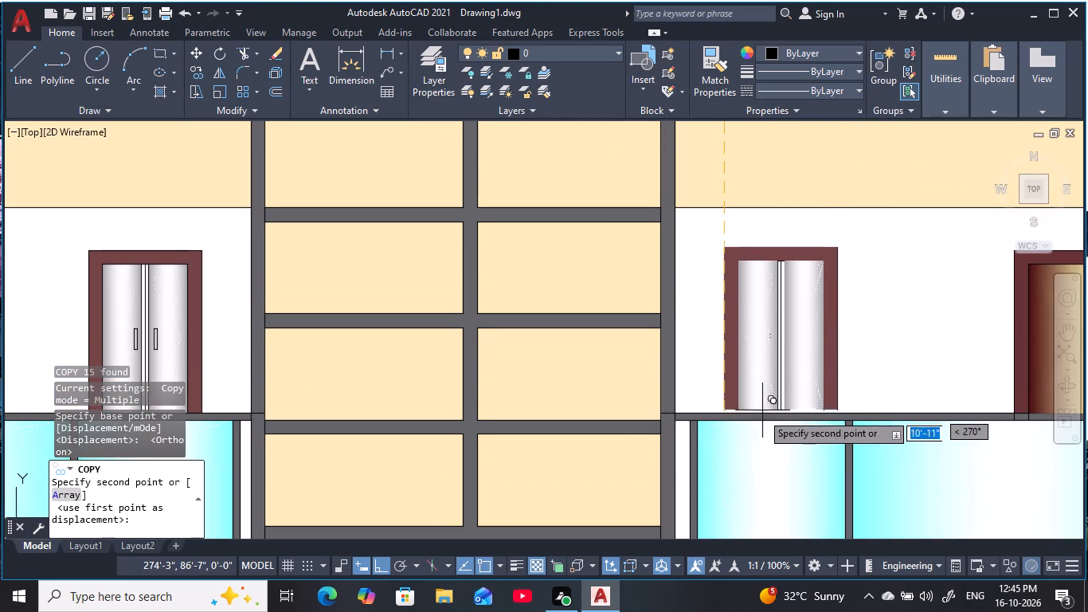
pyautogui.scroll(3, 741, 406)
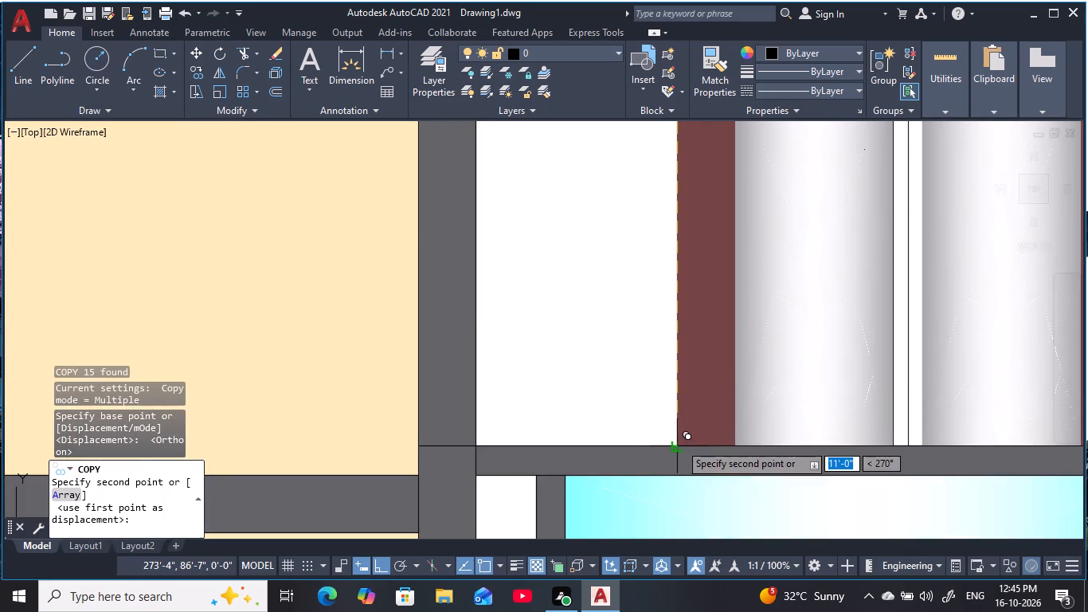
pyautogui.click(679, 444)
# Place two more copies of the narrow door straight down on the balcony rails of the right wing's next two floors.
pyautogui.scroll(-2, 724, 439)
pyautogui.moveTo(731, 429); pyautogui.dragTo(787, 166, button='middle')
pyautogui.moveTo(851, 417); pyautogui.dragTo(859, 130, button='middle')
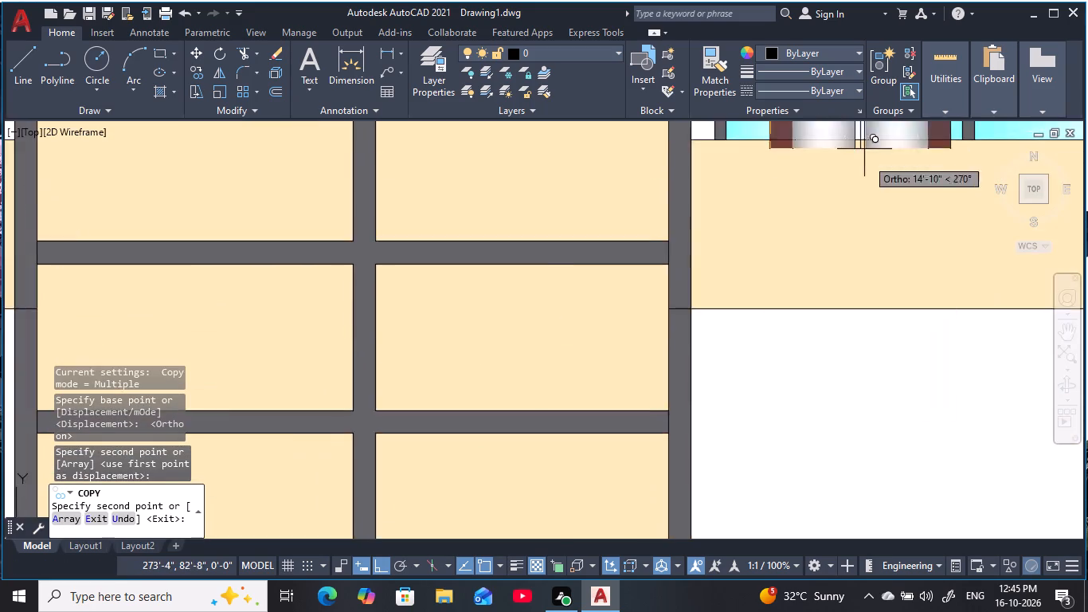
pyautogui.scroll(-2, 868, 199)
pyautogui.moveTo(867, 326); pyautogui.dragTo(861, 198, button='middle')
pyautogui.scroll(3, 863, 234)
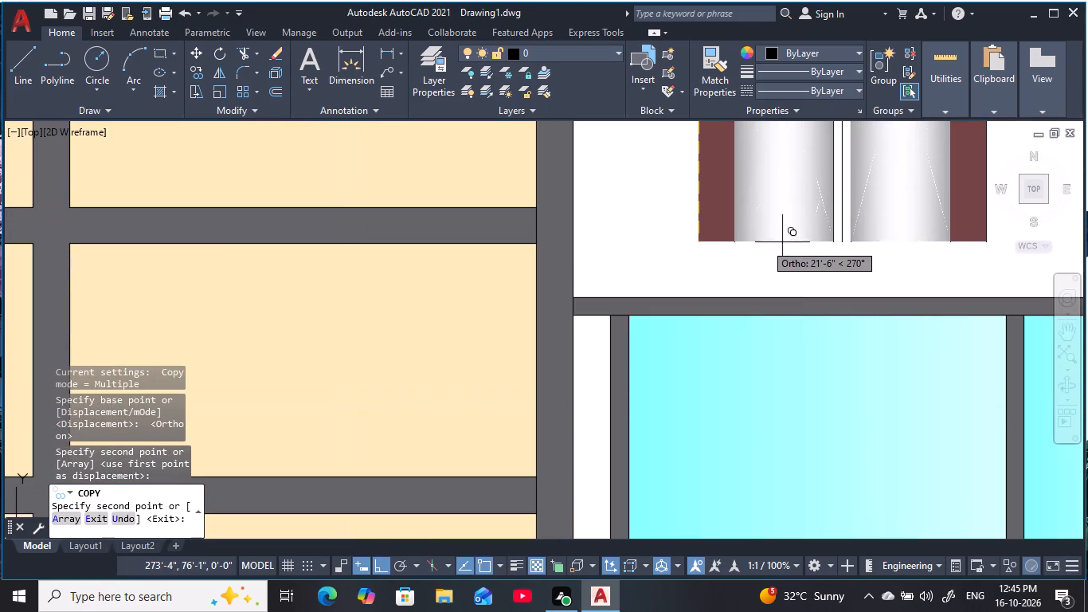
pyautogui.click(703, 294)
pyautogui.scroll(-1, 726, 310)
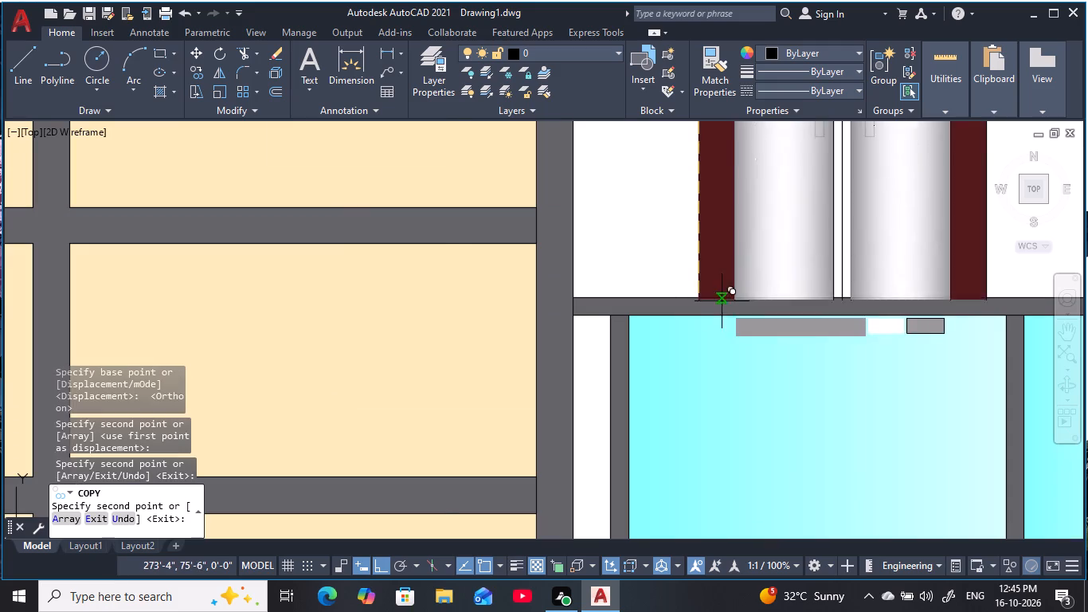
pyautogui.scroll(-2, 730, 316)
pyautogui.moveTo(739, 337); pyautogui.dragTo(832, 71, button='middle')
pyautogui.scroll(3, 817, 328)
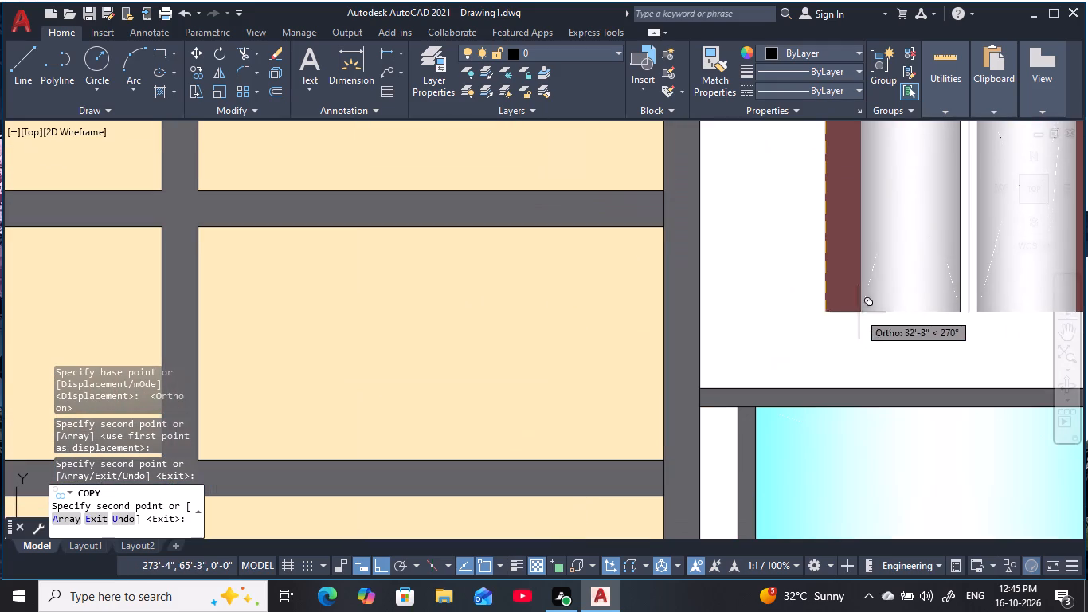
pyautogui.click(824, 387)
# Place the last narrow door copy 44'-0" below the original, on the right wing's ground-floor railing, and finish copying.
pyautogui.scroll(-3, 841, 414)
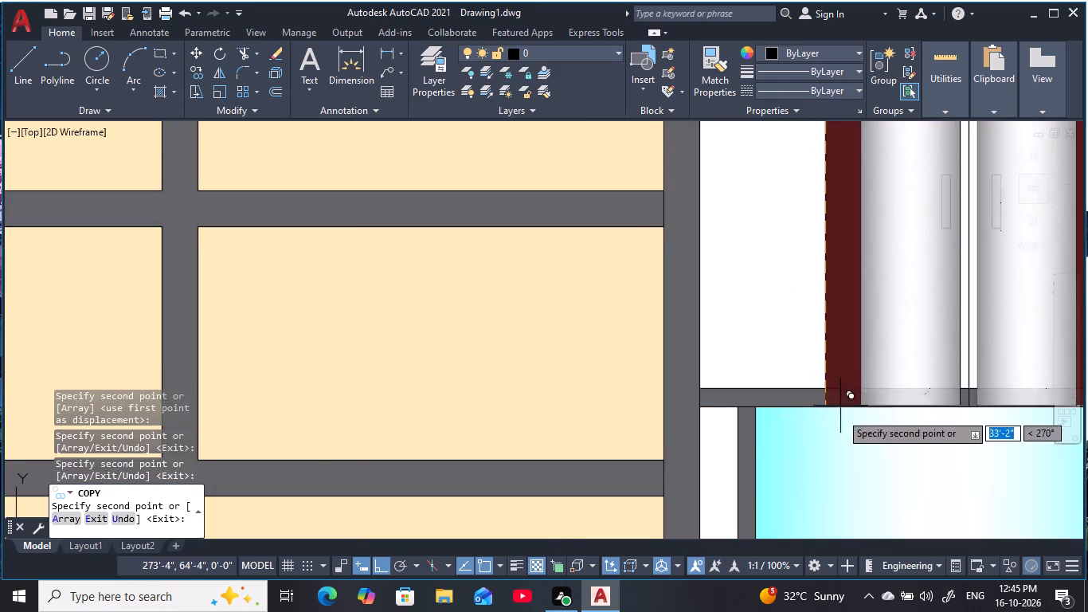
pyautogui.moveTo(851, 413); pyautogui.dragTo(908, 119, button='middle')
pyautogui.moveTo(960, 333); pyautogui.dragTo(969, 214, button='middle')
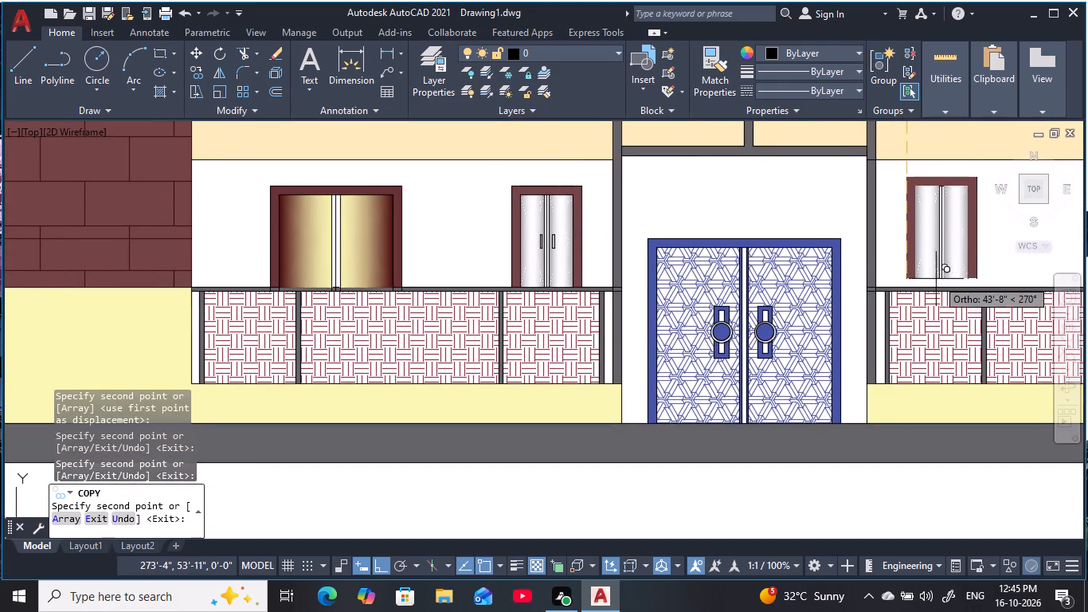
pyautogui.scroll(4, 925, 287)
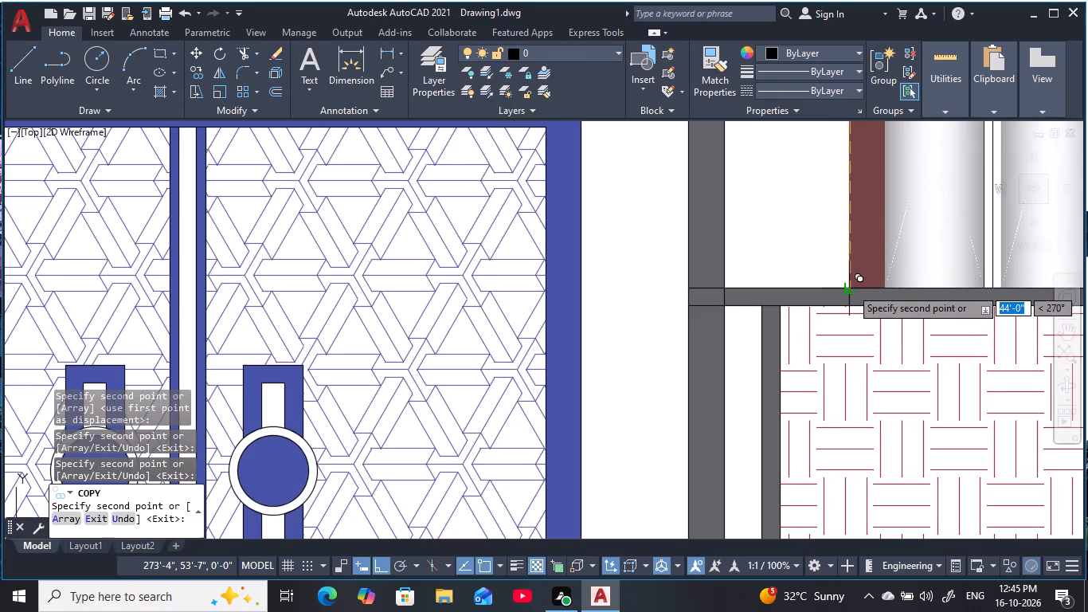
pyautogui.click(851, 288)
pyautogui.scroll(-3, 832, 250)
pyautogui.moveTo(828, 238); pyautogui.dragTo(798, 318, button='middle')
pyautogui.press('Escape')
pyautogui.press('Escape')
pyautogui.scroll(-2, 800, 271)
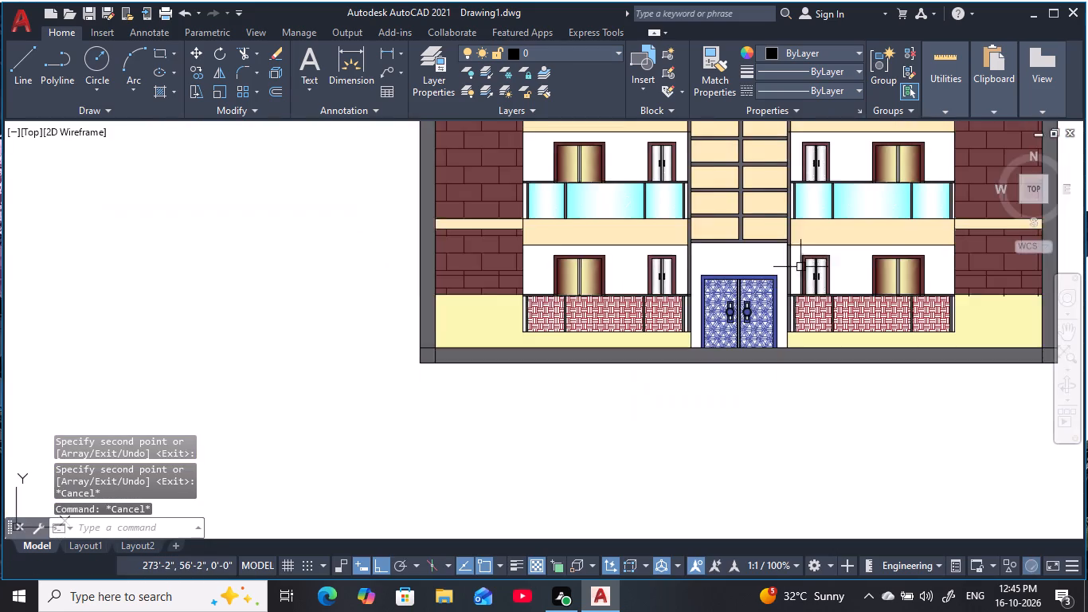
# Examine the front elevation floor by floor, comparing the narrow doors in the left and right wings.
pyautogui.moveTo(801, 267); pyautogui.dragTo(791, 402, button='middle')
pyautogui.scroll(-2, 712, 296)
pyautogui.press('Escape')
pyautogui.press('Escape')
pyautogui.moveTo(636, 284); pyautogui.dragTo(671, 361, button='middle')
pyautogui.scroll(2, 718, 256)
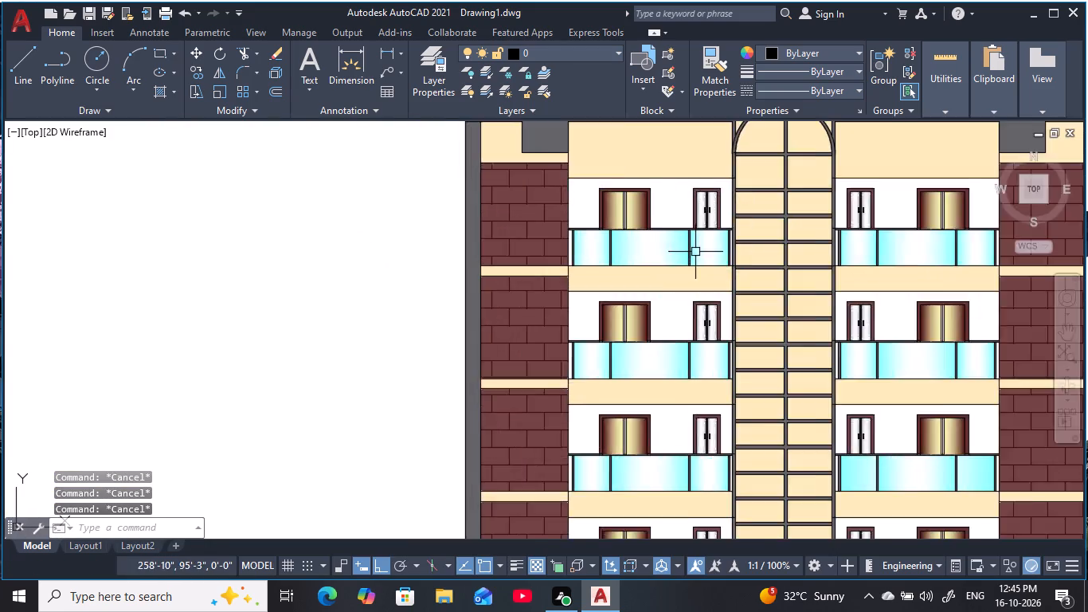
pyautogui.scroll(1, 695, 252)
pyautogui.moveTo(658, 260); pyautogui.dragTo(633, 265, button='middle')
pyautogui.scroll(-1, 636, 278)
pyautogui.moveTo(642, 299); pyautogui.dragTo(562, 214, button='middle')
pyautogui.scroll(-1, 562, 214)
pyautogui.moveTo(769, 311); pyautogui.dragTo(715, 335, button='middle')
pyautogui.moveTo(717, 335); pyautogui.dragTo(722, 318, button='middle')
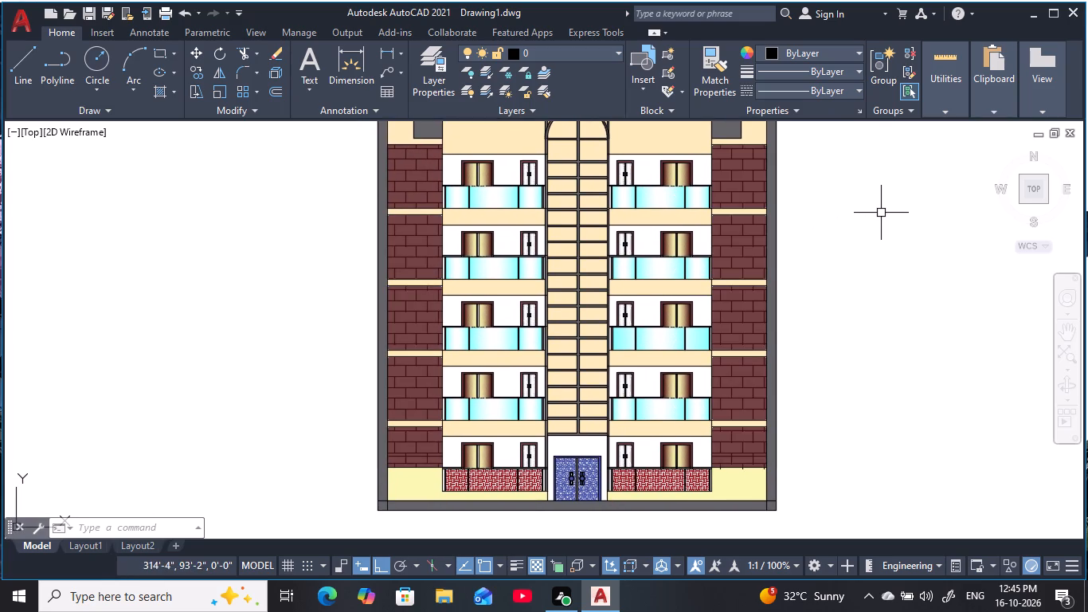
pyautogui.press('Escape')
pyautogui.press('Escape')
pyautogui.press('Escape')
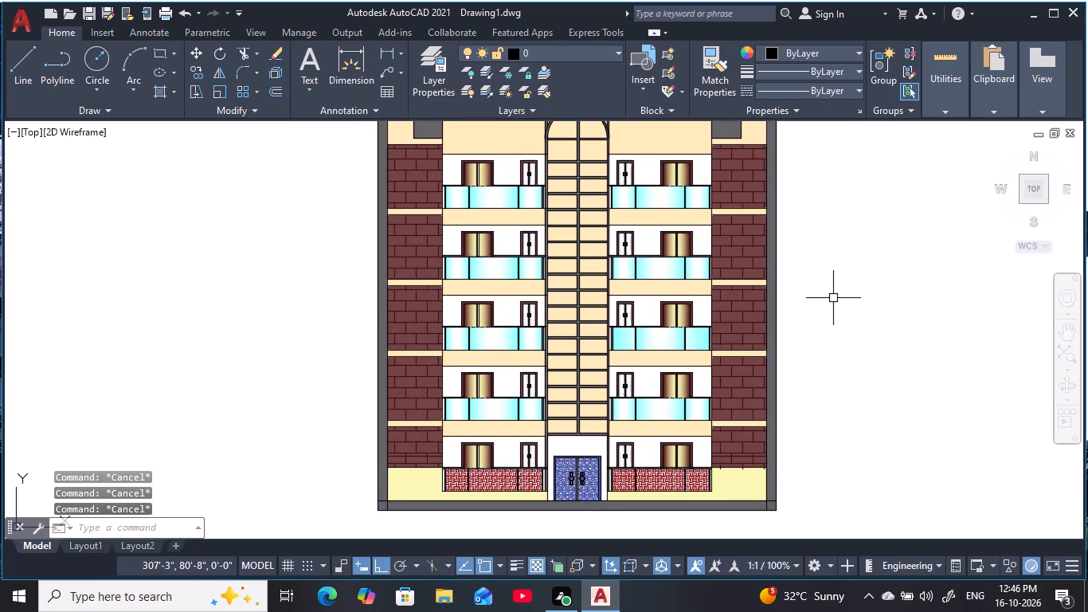
pyautogui.moveTo(797, 373); pyautogui.dragTo(851, 341, button='middle')
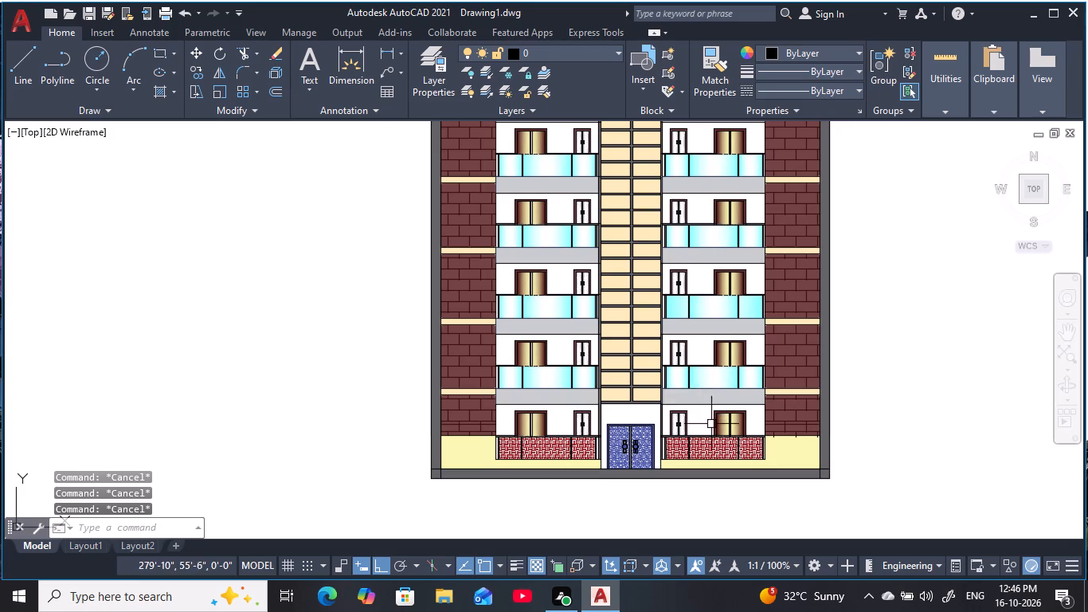
pyautogui.scroll(2, 701, 427)
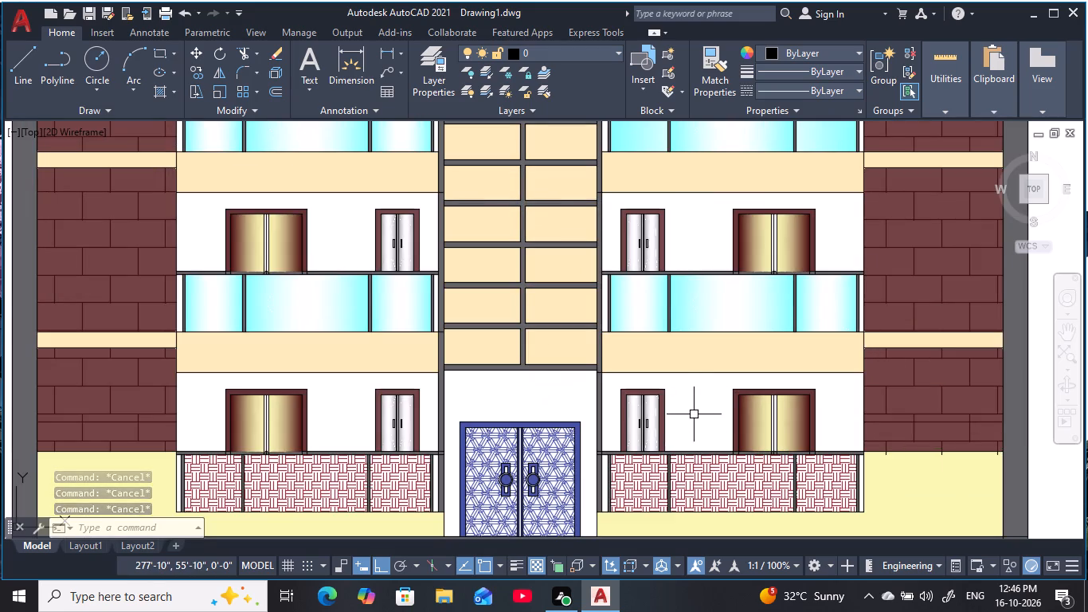
pyautogui.scroll(-2, 699, 406)
pyautogui.moveTo(700, 407); pyautogui.dragTo(691, 470, button='middle')
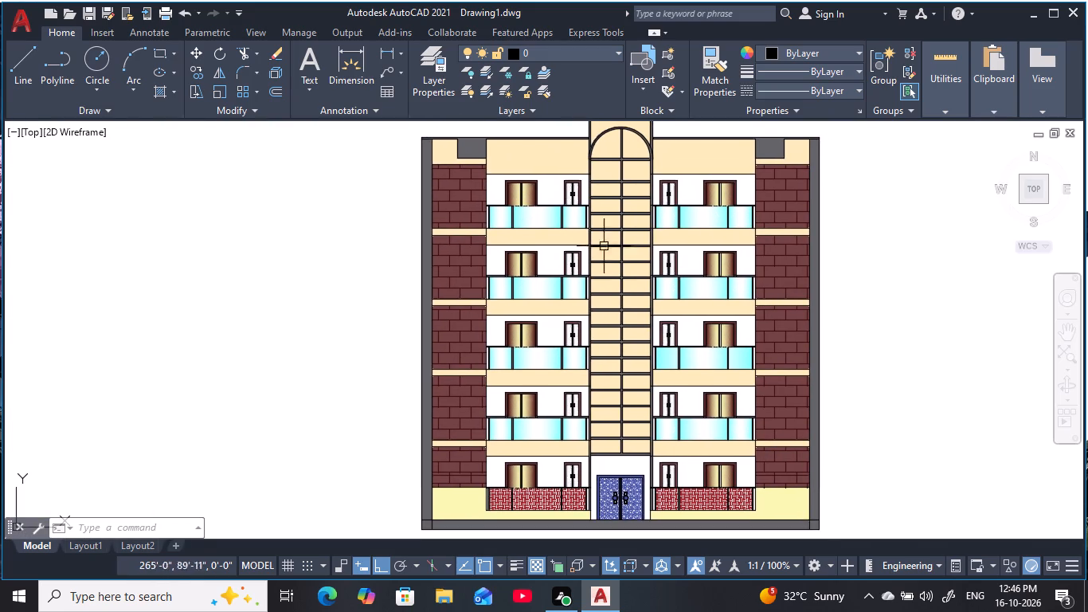
pyautogui.moveTo(549, 241); pyautogui.dragTo(578, 286, button='middle')
pyautogui.scroll(1, 767, 224)
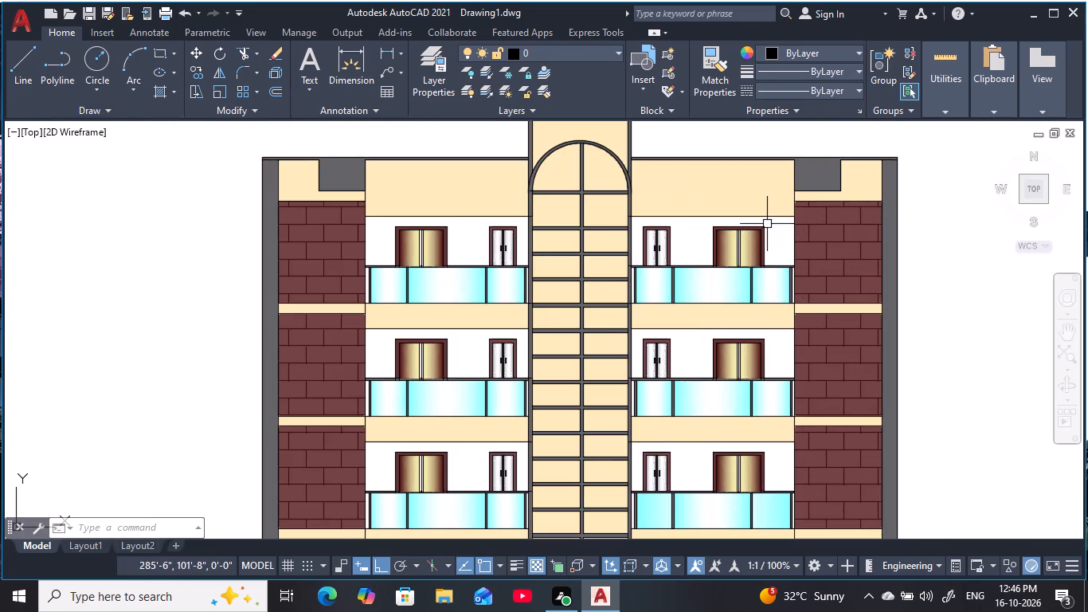
pyautogui.moveTo(767, 224); pyautogui.dragTo(712, 219, button='middle')
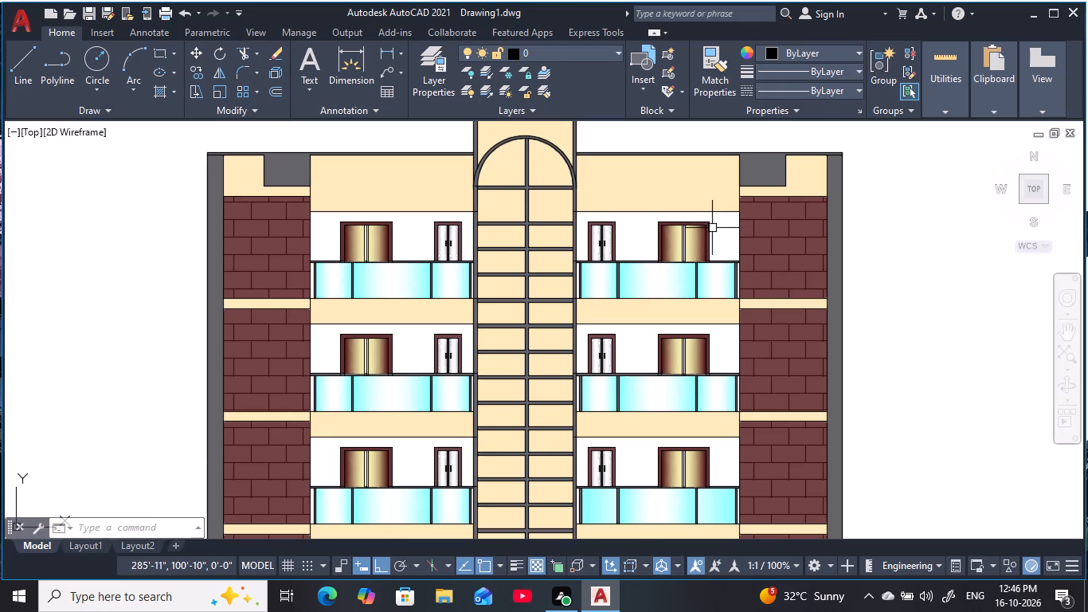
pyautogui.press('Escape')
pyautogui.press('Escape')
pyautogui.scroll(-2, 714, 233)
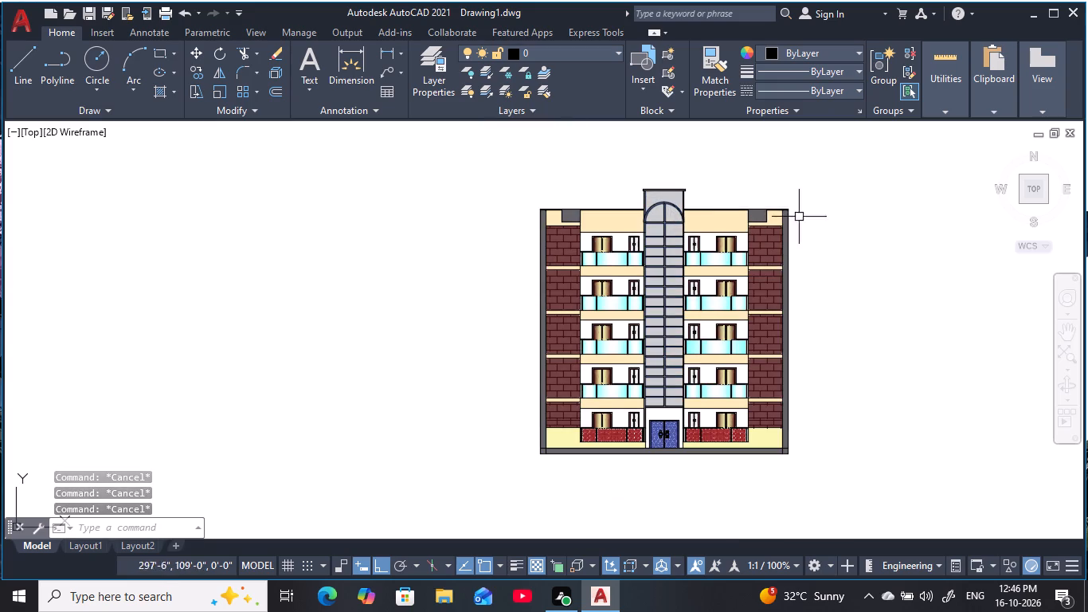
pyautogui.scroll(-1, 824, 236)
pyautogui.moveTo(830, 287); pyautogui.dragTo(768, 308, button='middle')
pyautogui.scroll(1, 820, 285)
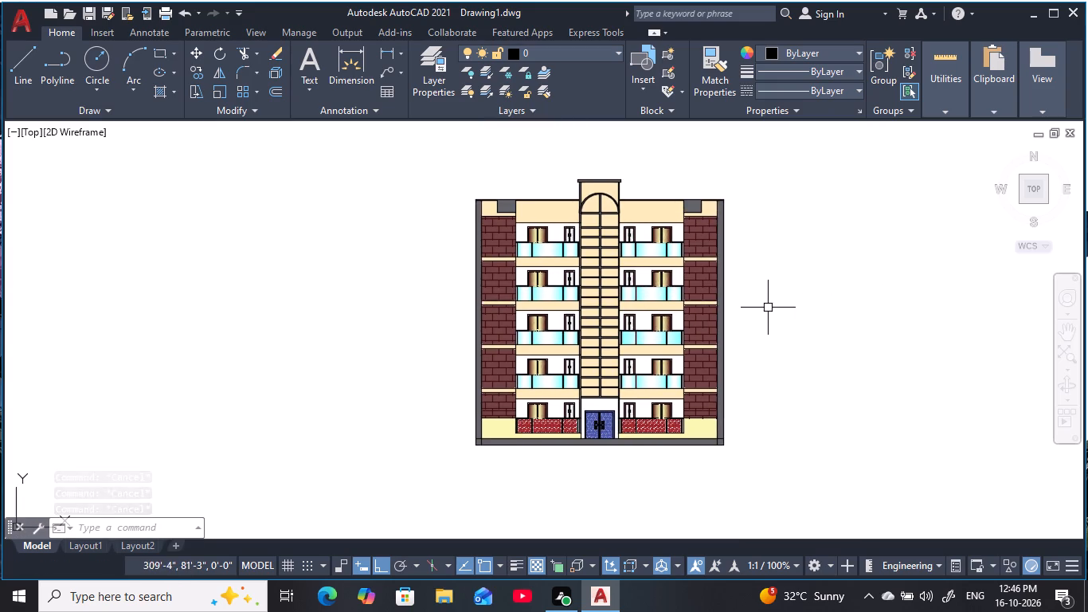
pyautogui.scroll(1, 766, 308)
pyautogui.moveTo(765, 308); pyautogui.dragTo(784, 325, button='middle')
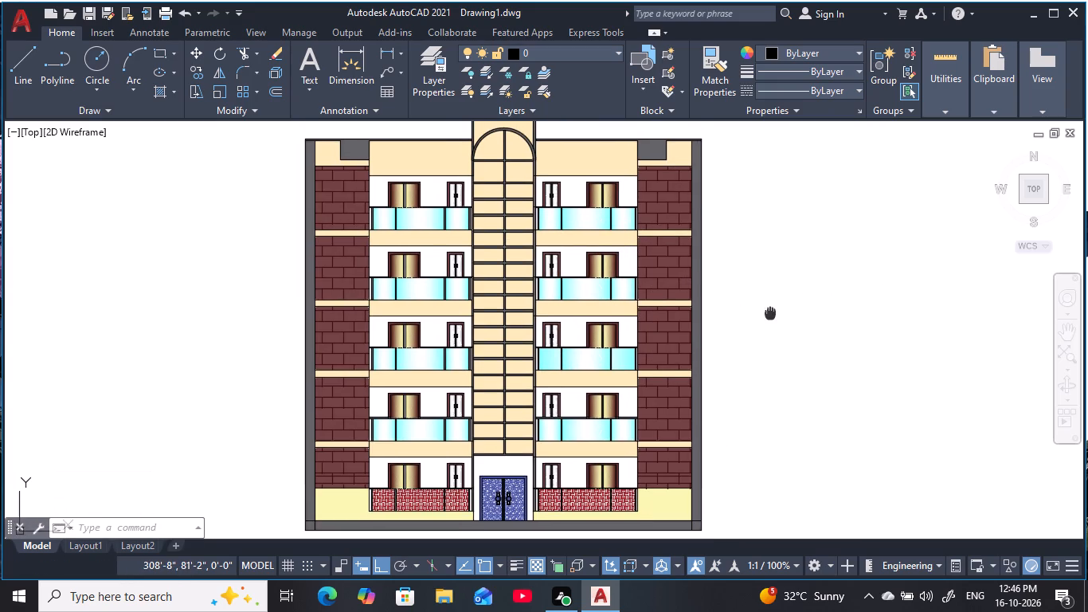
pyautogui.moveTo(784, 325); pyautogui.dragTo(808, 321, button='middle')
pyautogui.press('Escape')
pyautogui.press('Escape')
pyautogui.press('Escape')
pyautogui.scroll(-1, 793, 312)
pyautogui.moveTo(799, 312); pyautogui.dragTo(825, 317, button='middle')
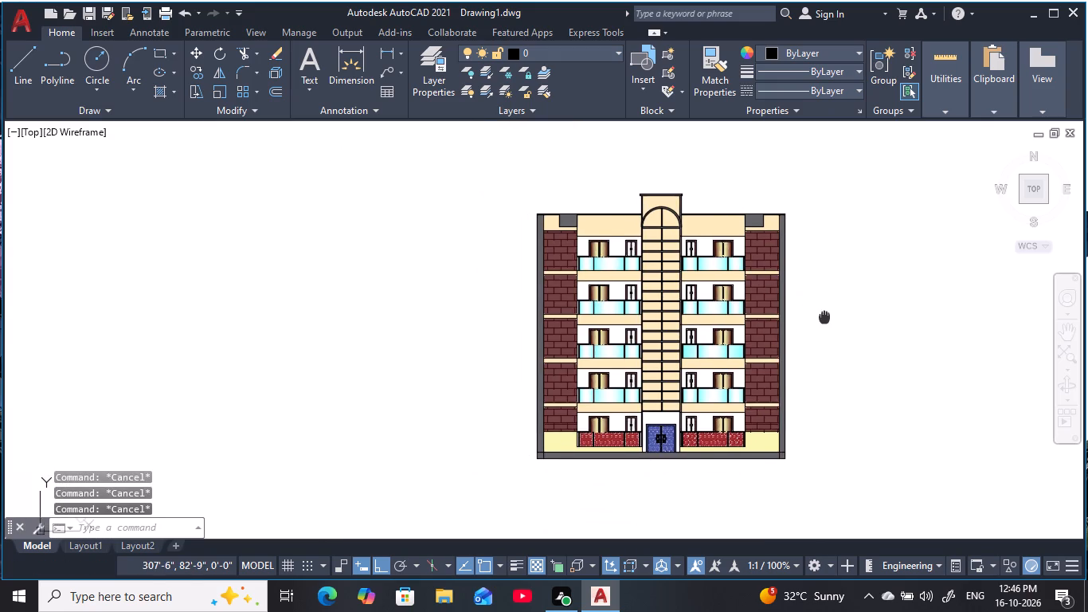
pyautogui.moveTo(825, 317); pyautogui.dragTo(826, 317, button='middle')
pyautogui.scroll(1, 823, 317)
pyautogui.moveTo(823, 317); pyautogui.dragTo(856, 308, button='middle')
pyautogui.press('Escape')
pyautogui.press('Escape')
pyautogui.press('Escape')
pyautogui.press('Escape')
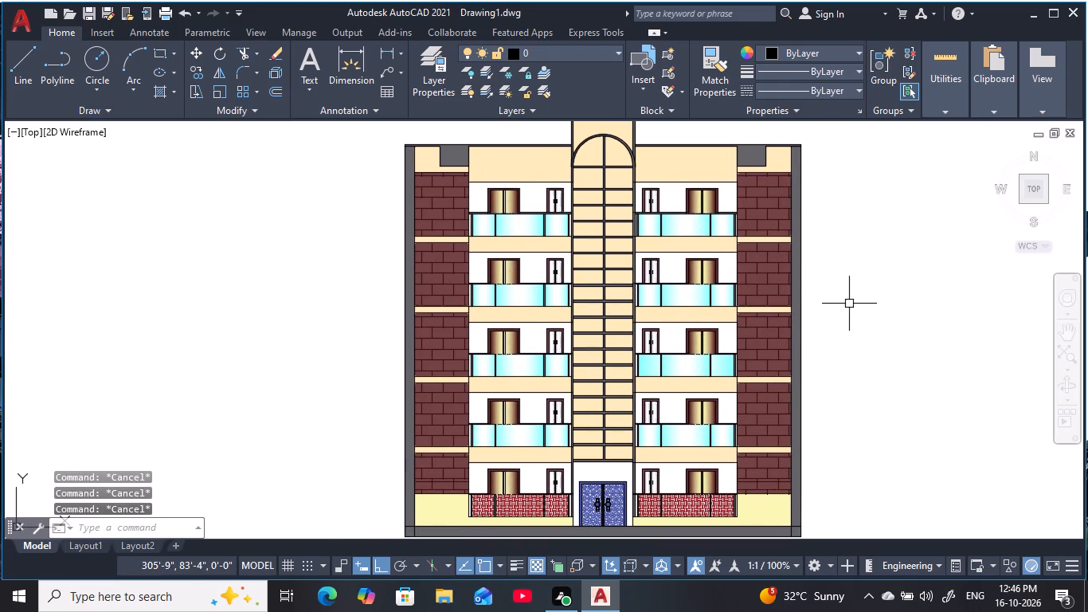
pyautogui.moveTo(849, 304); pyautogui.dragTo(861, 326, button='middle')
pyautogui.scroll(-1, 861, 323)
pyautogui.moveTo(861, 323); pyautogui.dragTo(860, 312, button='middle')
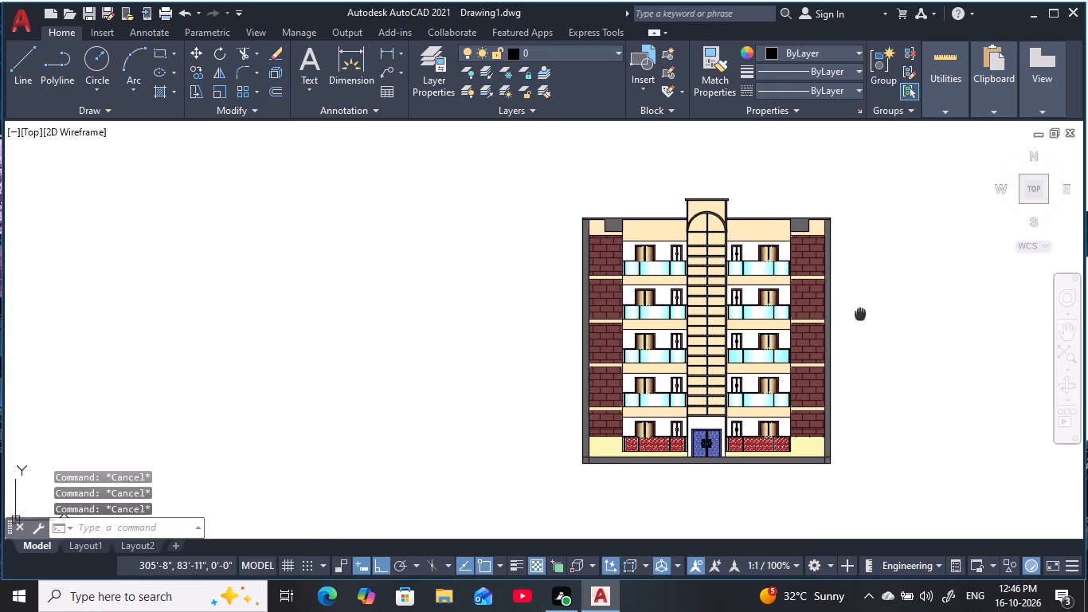
# Examine the front elevation's upper floors, including the doors, balconies and central stair tower of both wings.
pyautogui.moveTo(860, 312); pyautogui.dragTo(718, 310, button='middle')
pyautogui.scroll(1, 718, 310)
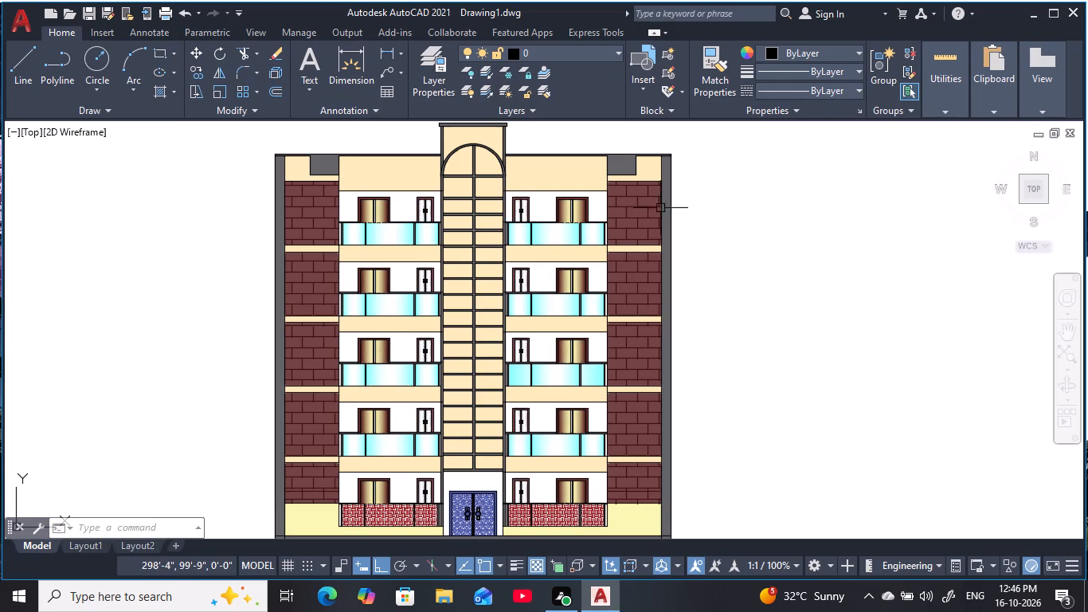
pyautogui.scroll(5, 604, 218)
pyautogui.scroll(-2, 605, 216)
pyautogui.moveTo(605, 216); pyautogui.dragTo(718, 352, button='middle')
pyautogui.scroll(3, 678, 356)
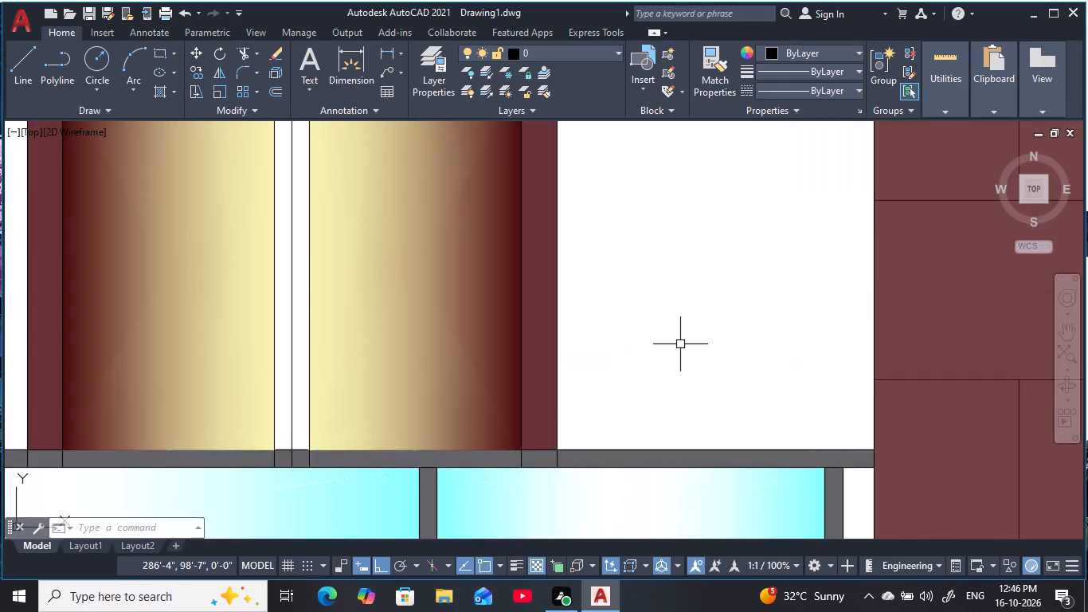
pyautogui.moveTo(696, 351); pyautogui.dragTo(929, 365, button='middle')
pyautogui.scroll(-5, 931, 365)
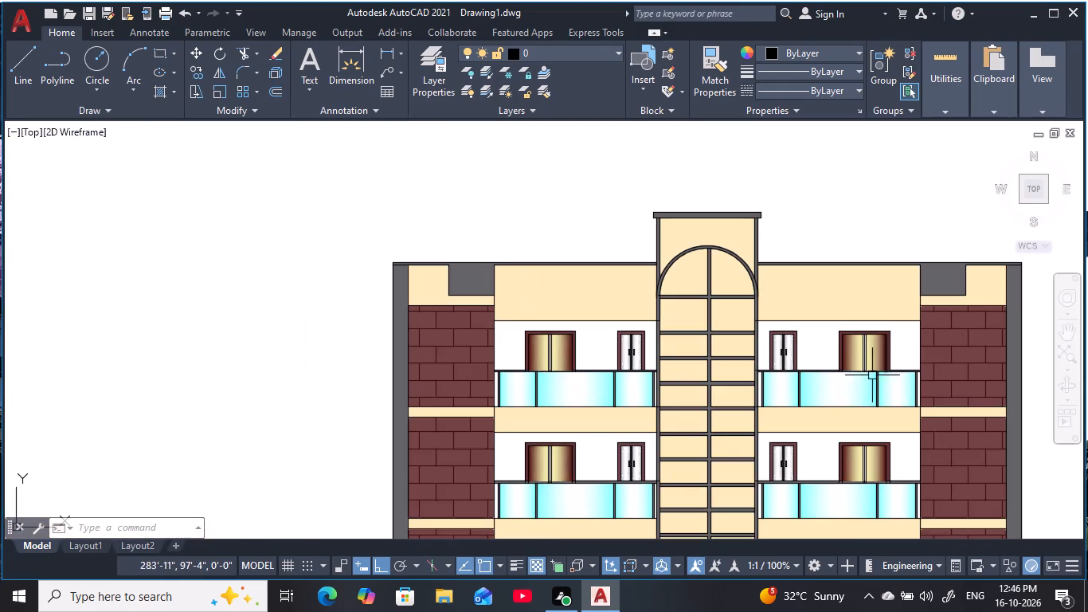
pyautogui.moveTo(831, 442); pyautogui.dragTo(719, 204, button='middle')
pyautogui.scroll(-1, 730, 267)
pyautogui.moveTo(711, 367); pyautogui.dragTo(754, 311, button='middle')
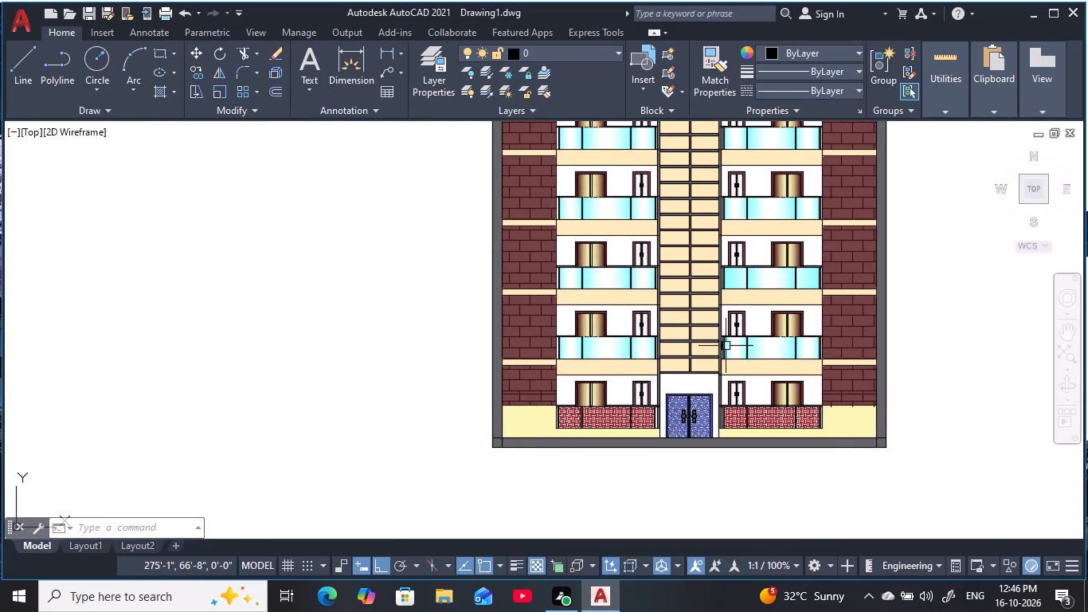
# Examine the main entrance door and the lower floors' doors, railings and brickwork in both wings.
pyautogui.scroll(1, 723, 407)
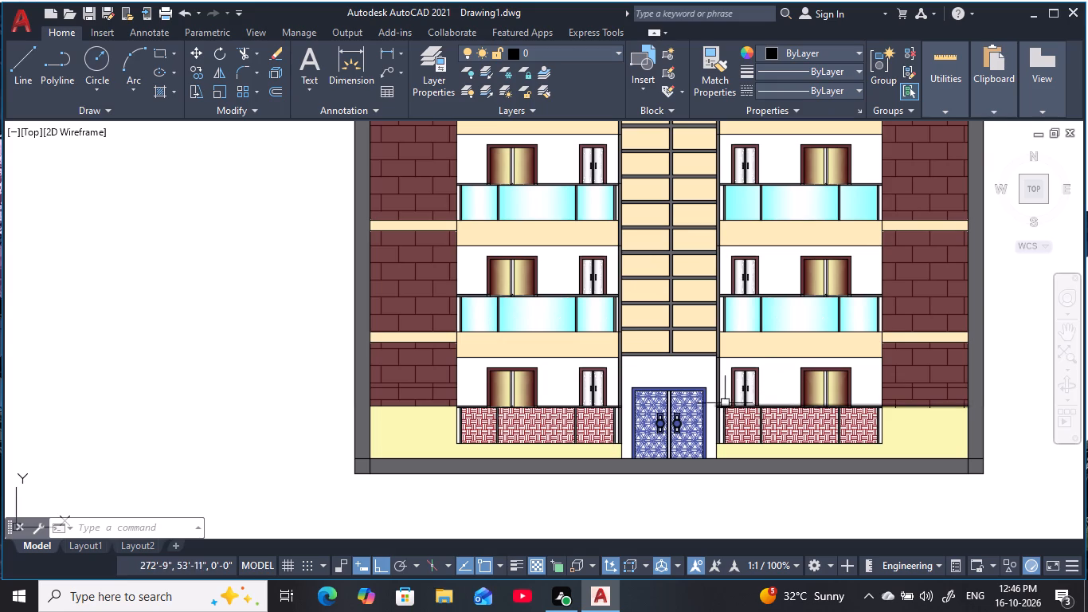
pyautogui.scroll(4, 685, 447)
pyautogui.scroll(-1, 681, 466)
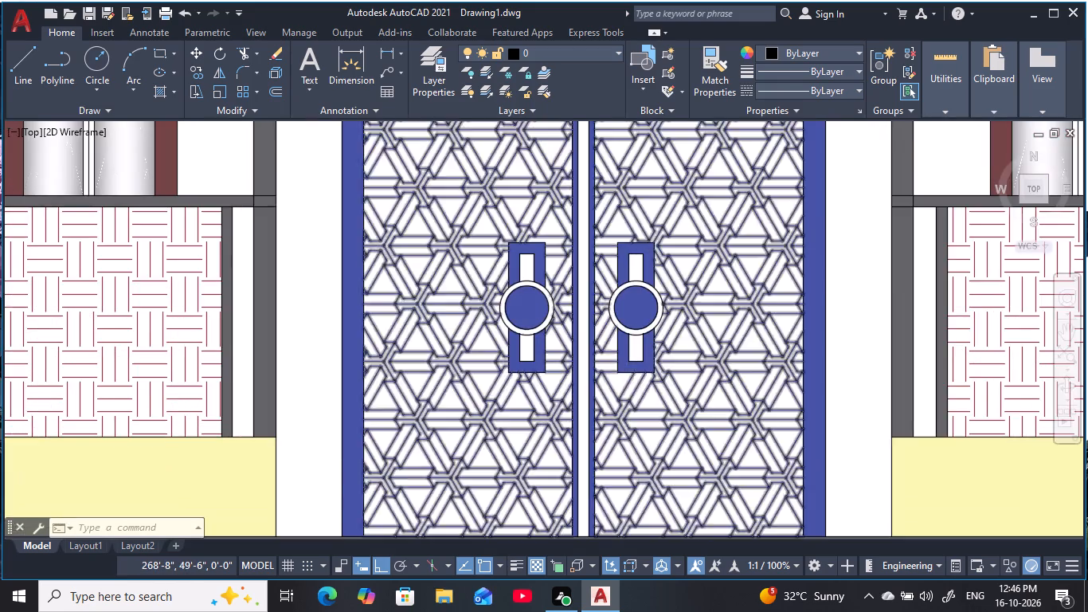
pyautogui.moveTo(681, 466); pyautogui.dragTo(667, 453, button='middle')
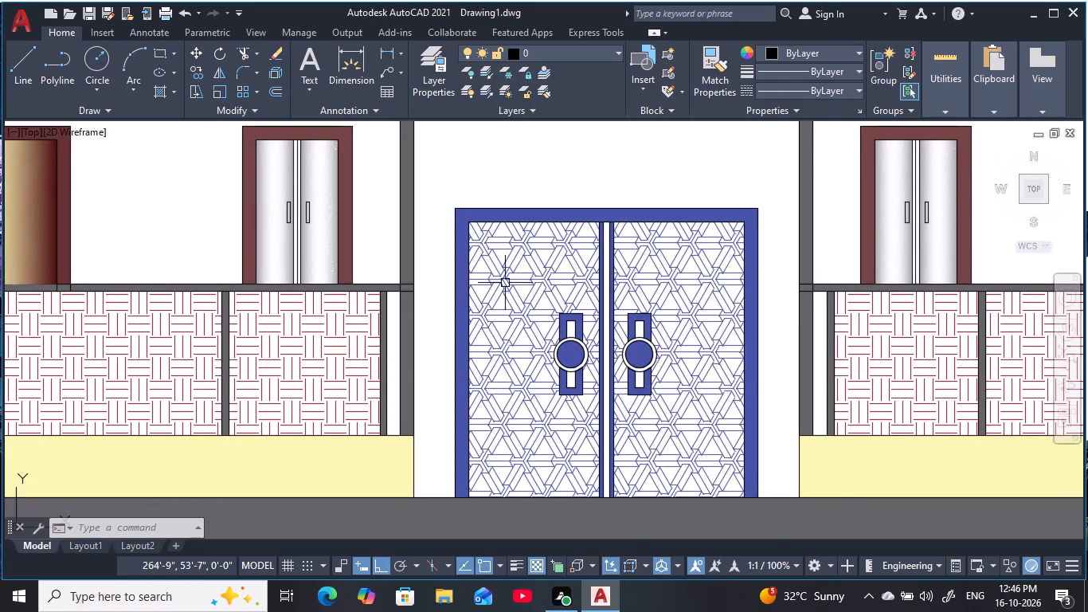
pyautogui.moveTo(476, 260); pyautogui.dragTo(549, 396, button='middle')
pyautogui.moveTo(309, 330); pyautogui.dragTo(367, 360, button='middle')
pyautogui.scroll(-1, 367, 360)
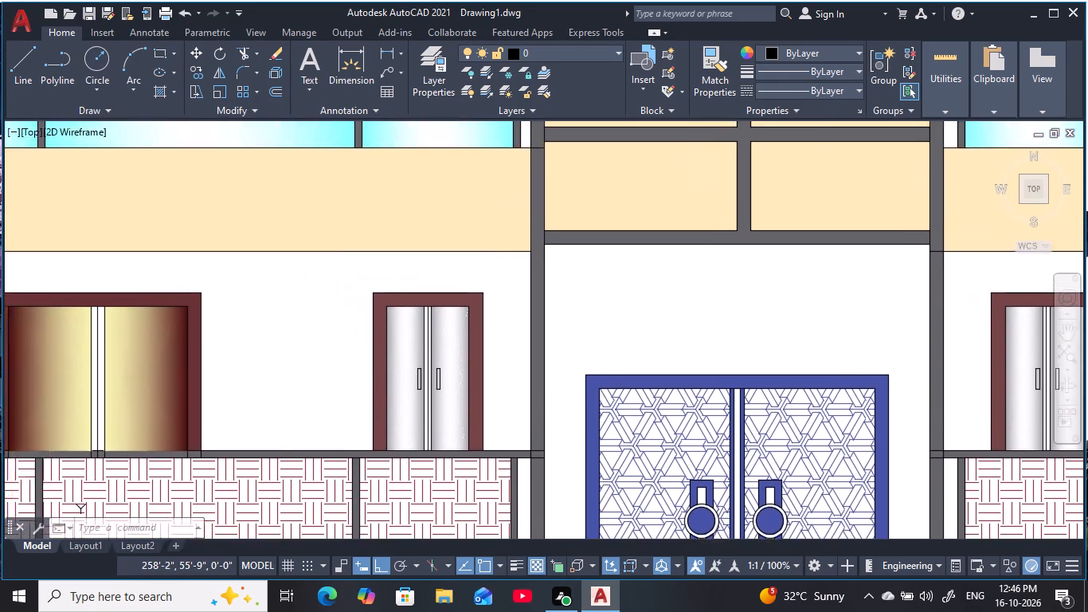
pyautogui.scroll(-1, 367, 360)
pyautogui.moveTo(368, 360); pyautogui.dragTo(417, 366, button='middle')
pyautogui.scroll(1, 607, 346)
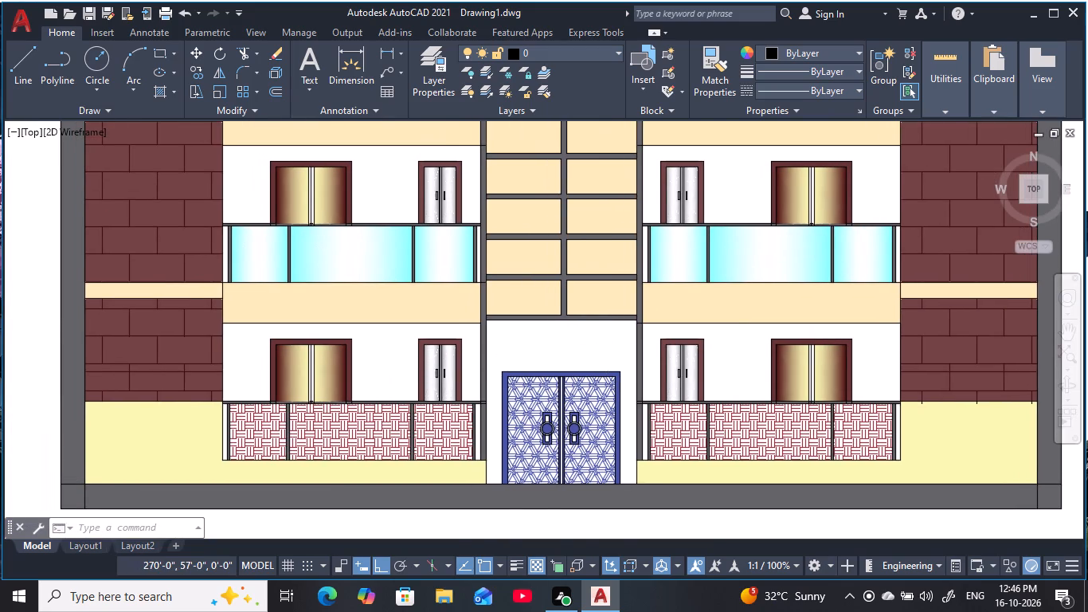
pyautogui.scroll(-1, 604, 363)
pyautogui.moveTo(602, 366); pyautogui.dragTo(569, 403, button='middle')
pyautogui.scroll(-1, 686, 381)
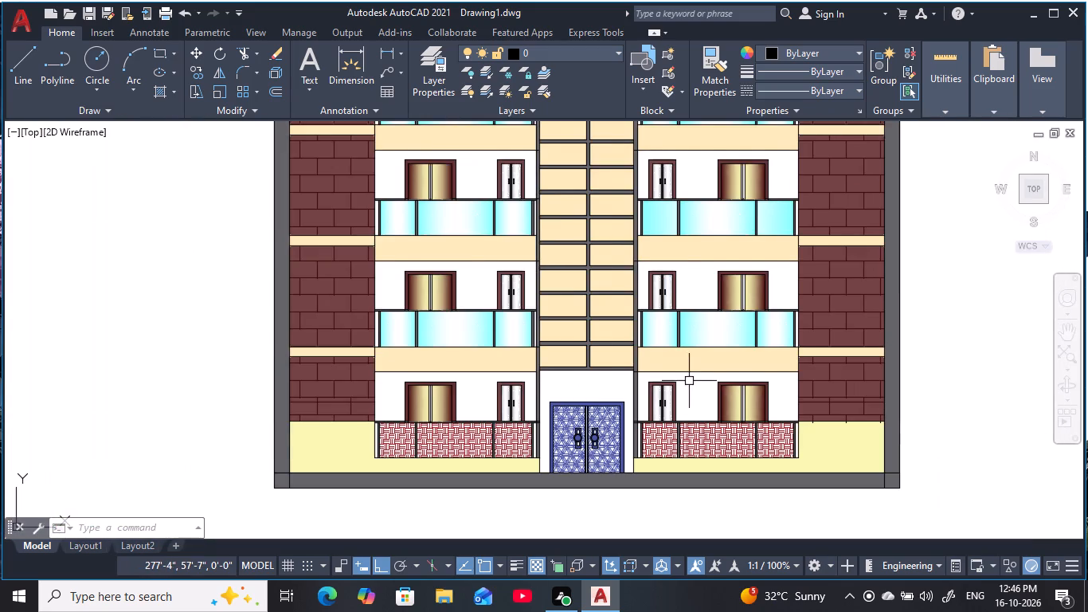
pyautogui.moveTo(688, 381); pyautogui.dragTo(658, 405, button='middle')
pyautogui.press('Escape')
pyautogui.press('Escape')
pyautogui.press('Escape')
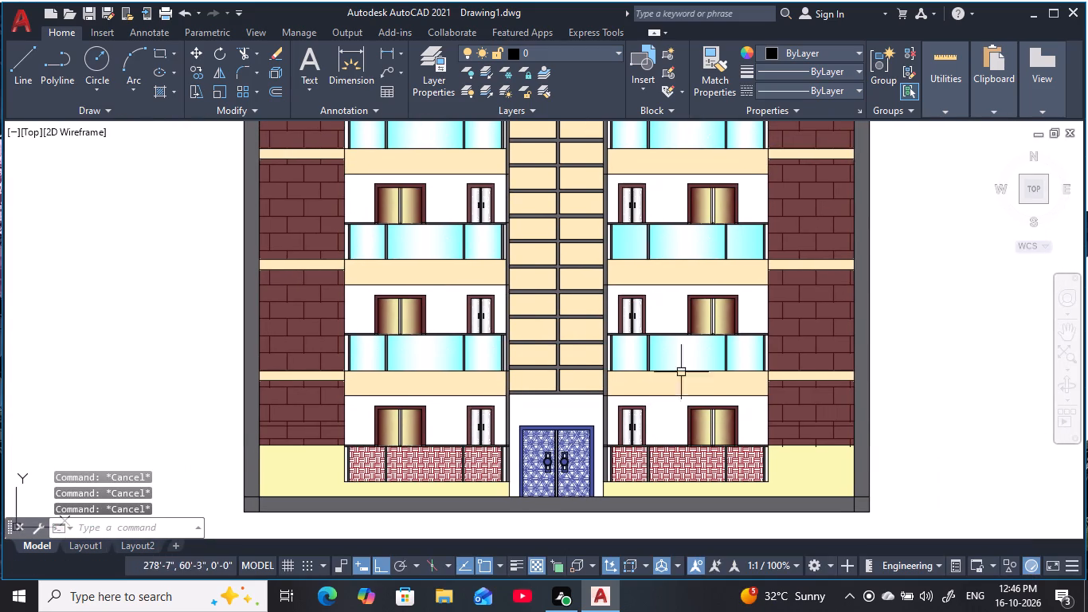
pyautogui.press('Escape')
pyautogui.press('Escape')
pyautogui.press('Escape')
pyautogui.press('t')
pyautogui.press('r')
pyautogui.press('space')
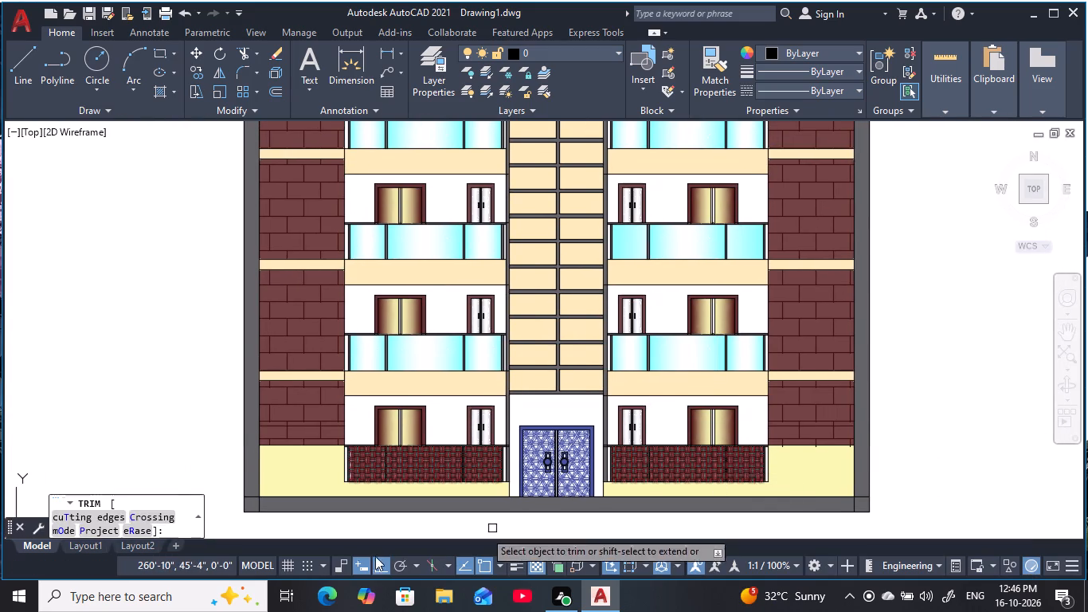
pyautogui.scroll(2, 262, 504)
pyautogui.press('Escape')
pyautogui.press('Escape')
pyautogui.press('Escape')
# Review the complete front elevation from the ground-floor entrance up to the roof parapet and stair tower top.
pyautogui.scroll(-2, 495, 438)
pyautogui.moveTo(496, 438); pyautogui.dragTo(388, 469, button='middle')
pyautogui.scroll(-1, 564, 442)
pyautogui.moveTo(566, 429); pyautogui.dragTo(520, 508, button='middle')
pyautogui.press('Escape')
pyautogui.press('Escape')
pyautogui.press('Escape')
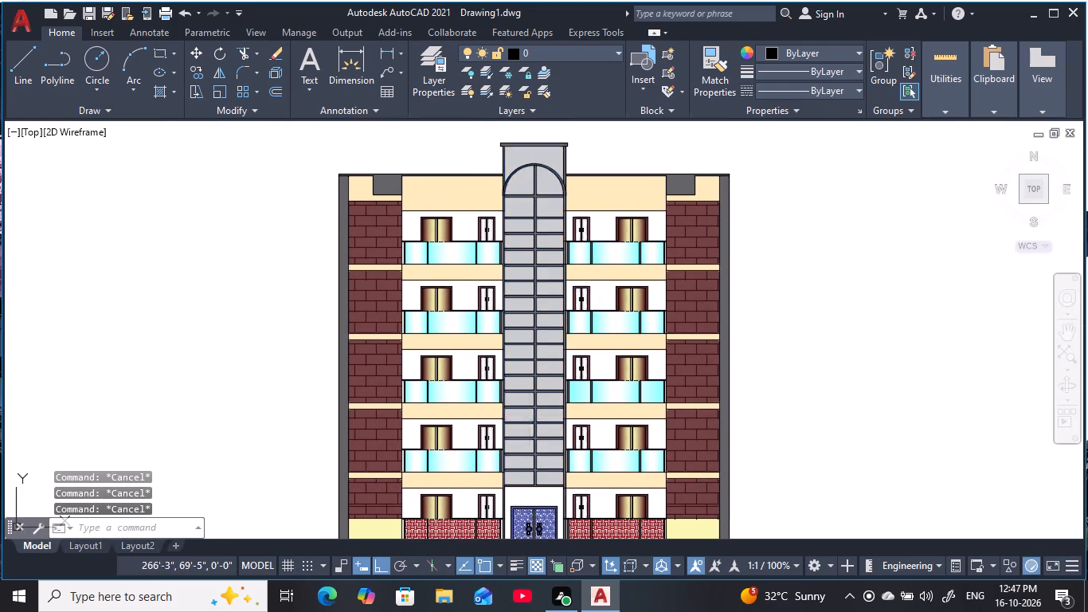
pyautogui.moveTo(528, 418); pyautogui.dragTo(540, 390, button='middle')
pyautogui.scroll(-1, 540, 390)
pyautogui.press('Escape')
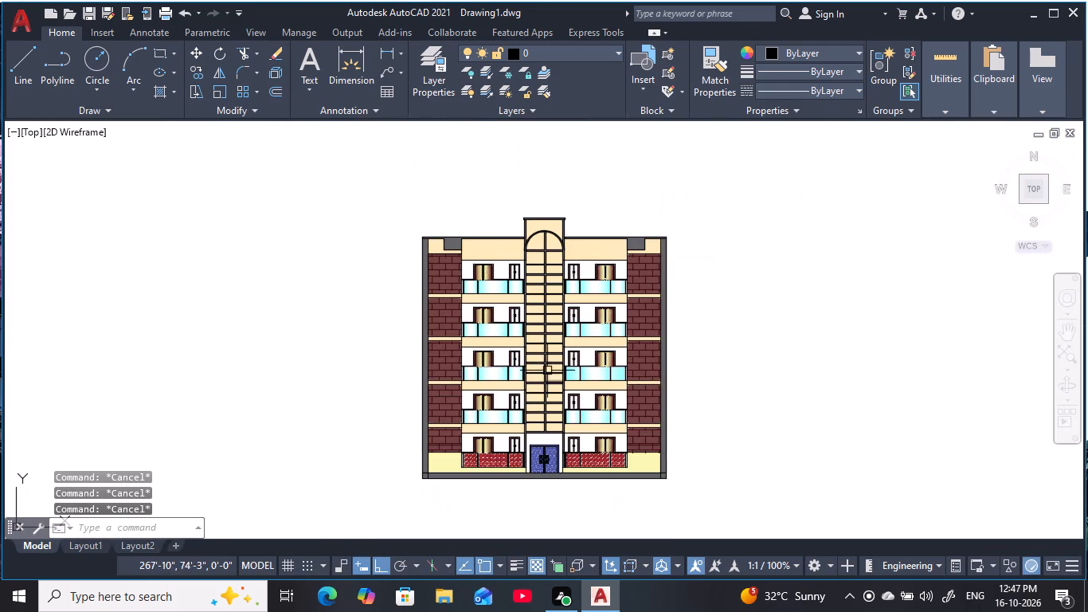
pyautogui.press('Escape')
pyautogui.press('Escape')
pyautogui.press('Escape')
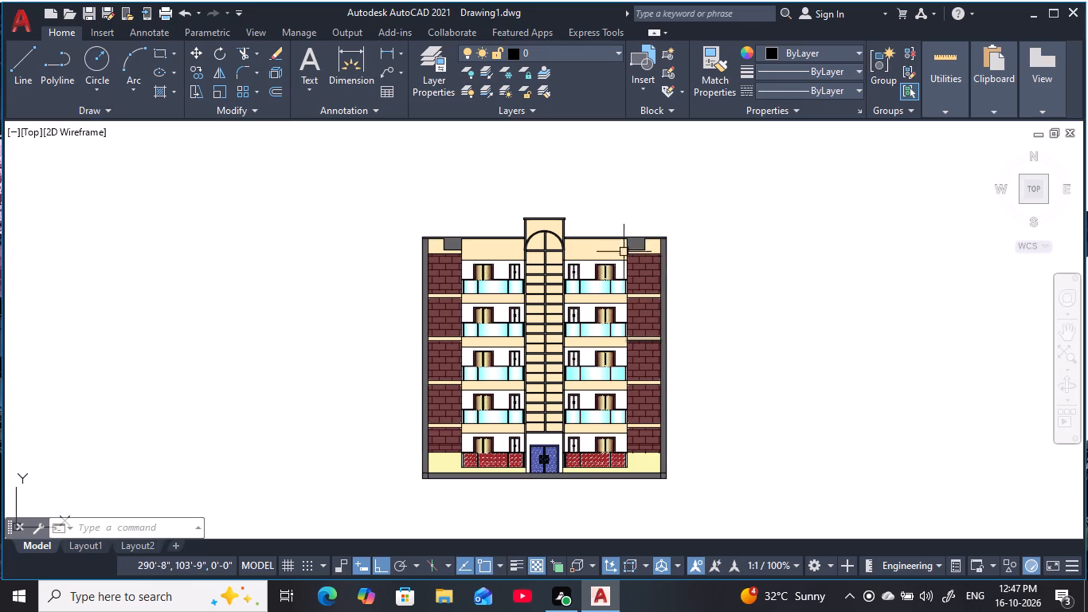
pyautogui.scroll(2, 599, 240)
pyautogui.moveTo(599, 239); pyautogui.dragTo(637, 187, button='middle')
pyautogui.scroll(-2, 648, 190)
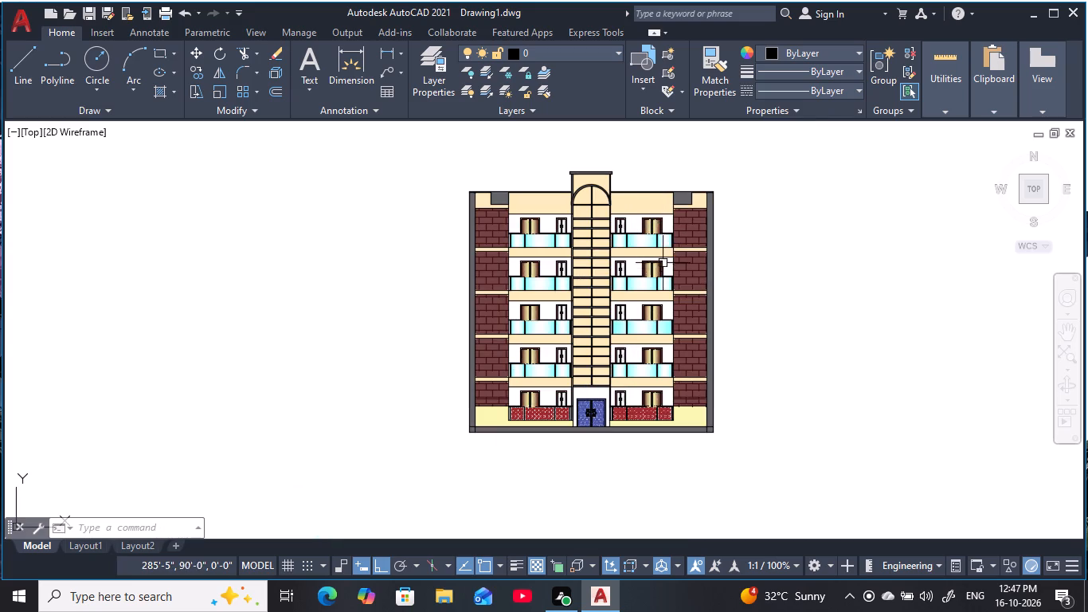
# Turn off log file recording with the LOGFILEOFF command.
pyautogui.press('Escape')
pyautogui.press('Escape')
pyautogui.press('Escape')
pyautogui.write('LO')
pyautogui.press('g')
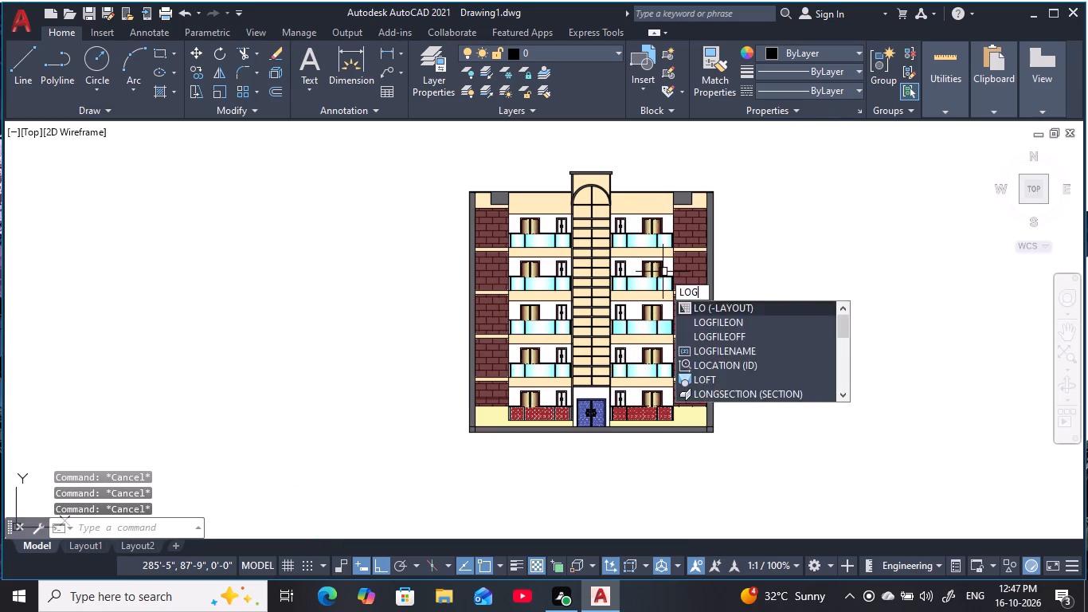
pyautogui.click(759, 338)
pyautogui.press('Escape')
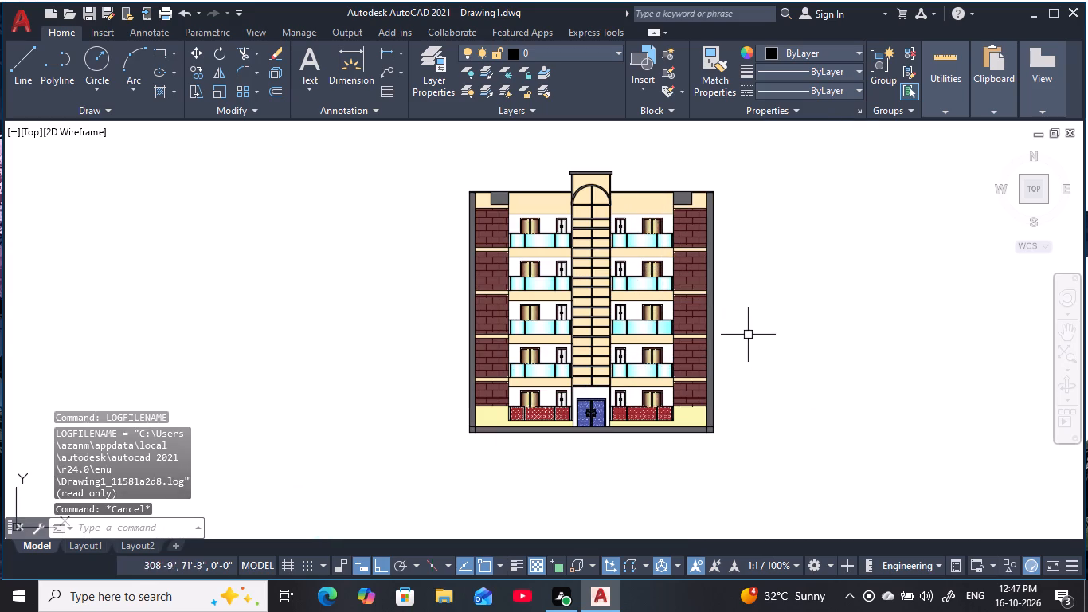
pyautogui.press('Escape')
pyautogui.press('Escape')
pyautogui.press('Escape')
pyautogui.write('LOG')
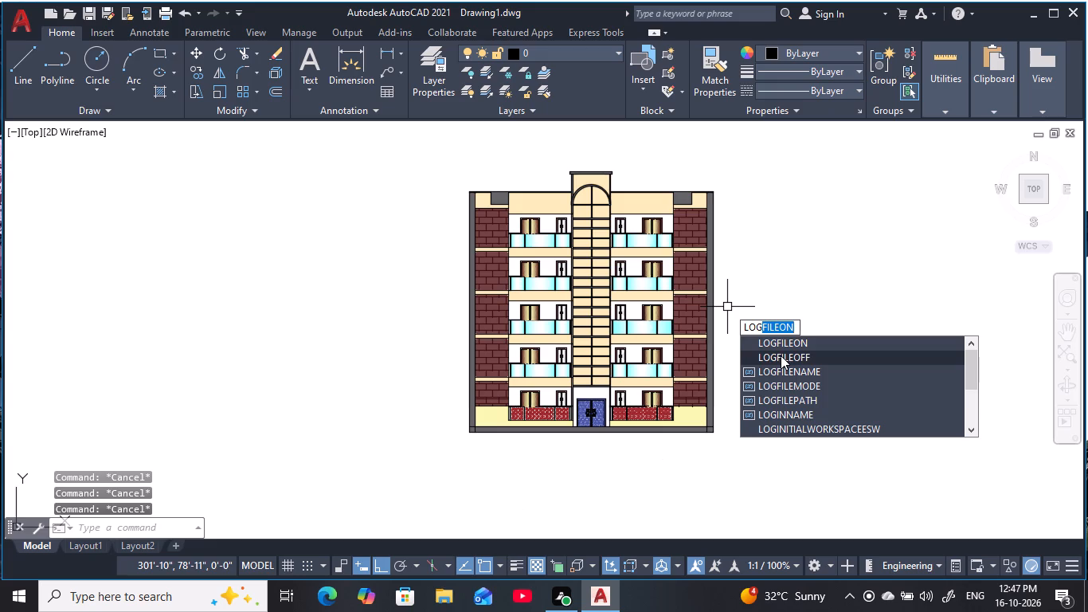
pyautogui.click(781, 355)
pyautogui.press('Escape')
pyautogui.press('Escape')
pyautogui.press('Escape')
pyautogui.press('Escape')
pyautogui.press('Escape')
pyautogui.press('Escape')
pyautogui.press('Escape')
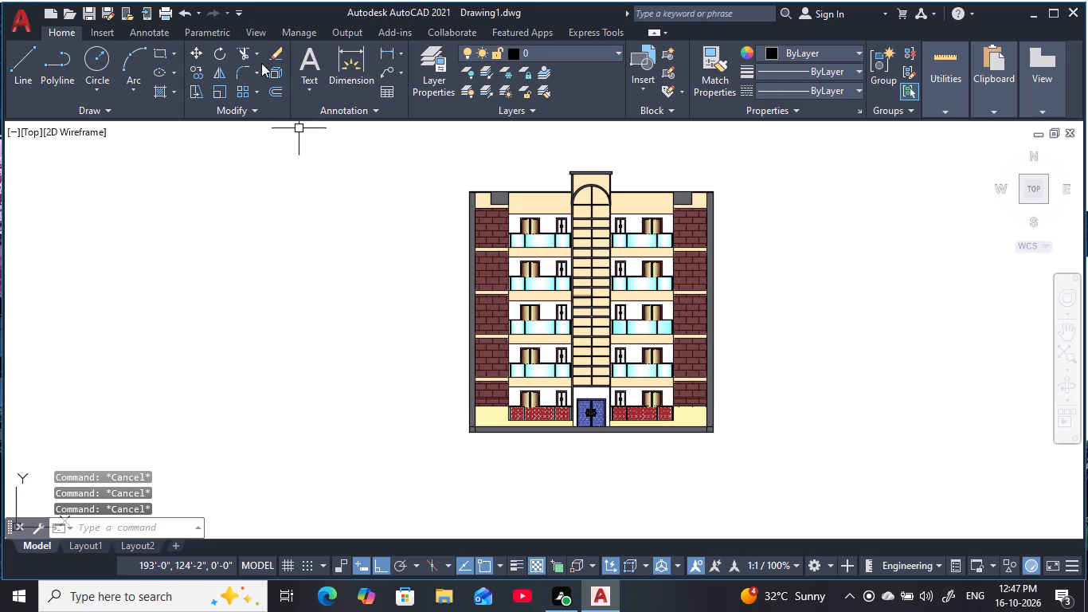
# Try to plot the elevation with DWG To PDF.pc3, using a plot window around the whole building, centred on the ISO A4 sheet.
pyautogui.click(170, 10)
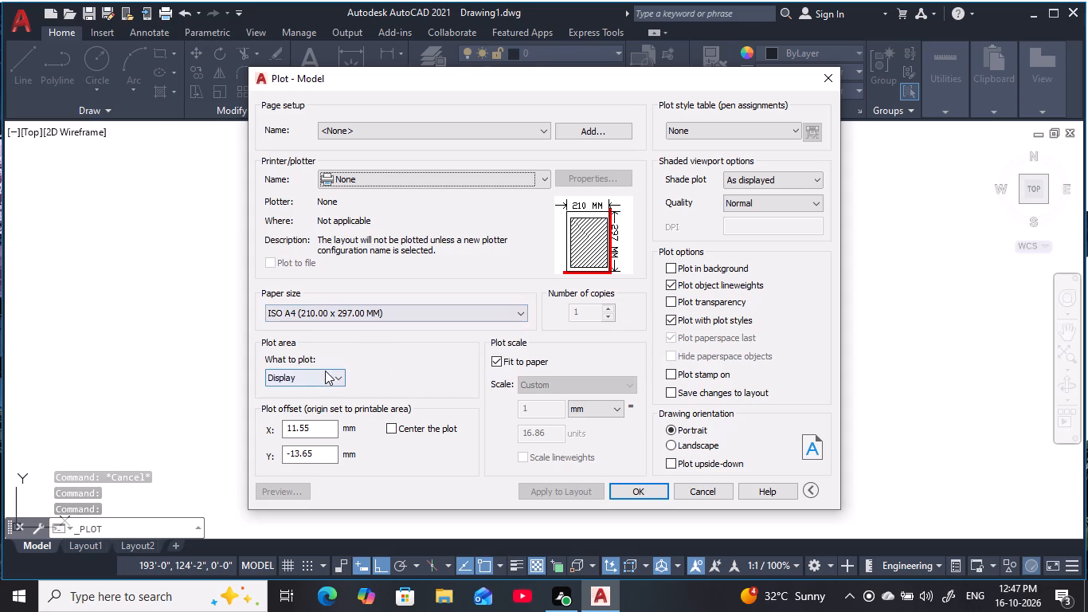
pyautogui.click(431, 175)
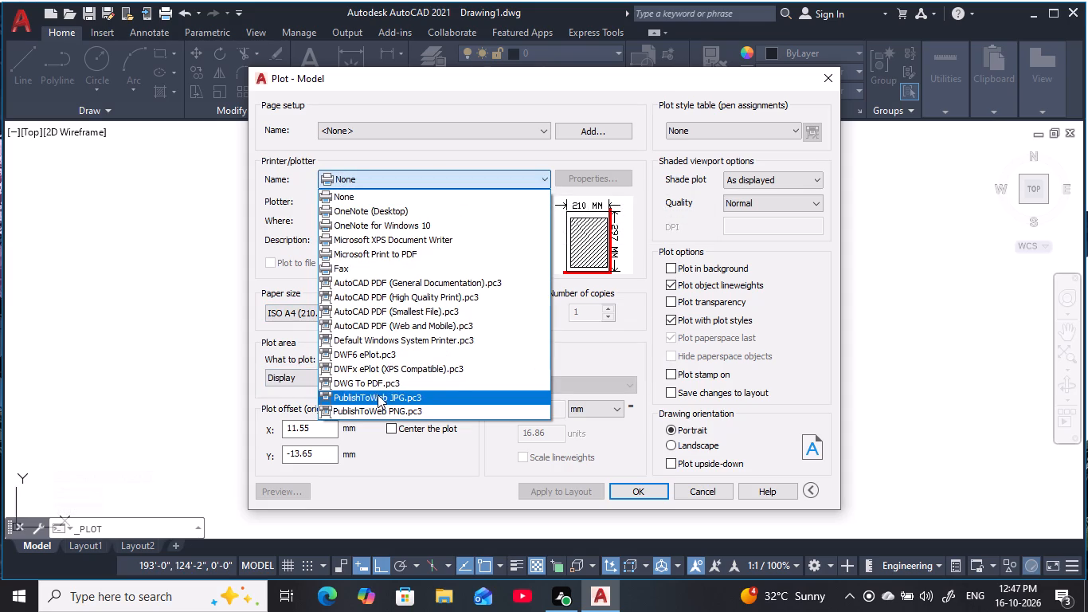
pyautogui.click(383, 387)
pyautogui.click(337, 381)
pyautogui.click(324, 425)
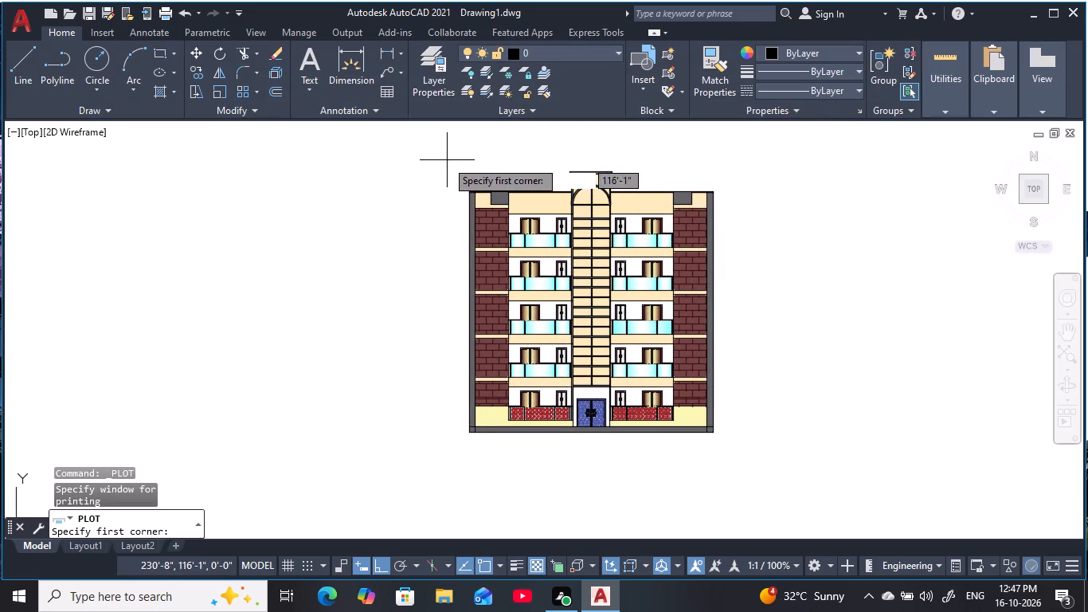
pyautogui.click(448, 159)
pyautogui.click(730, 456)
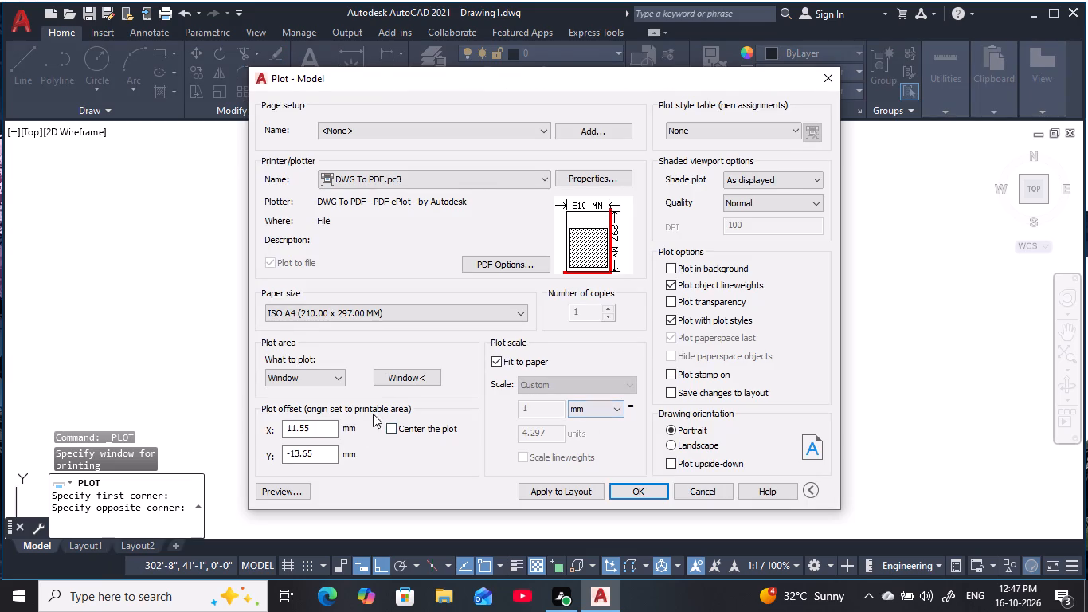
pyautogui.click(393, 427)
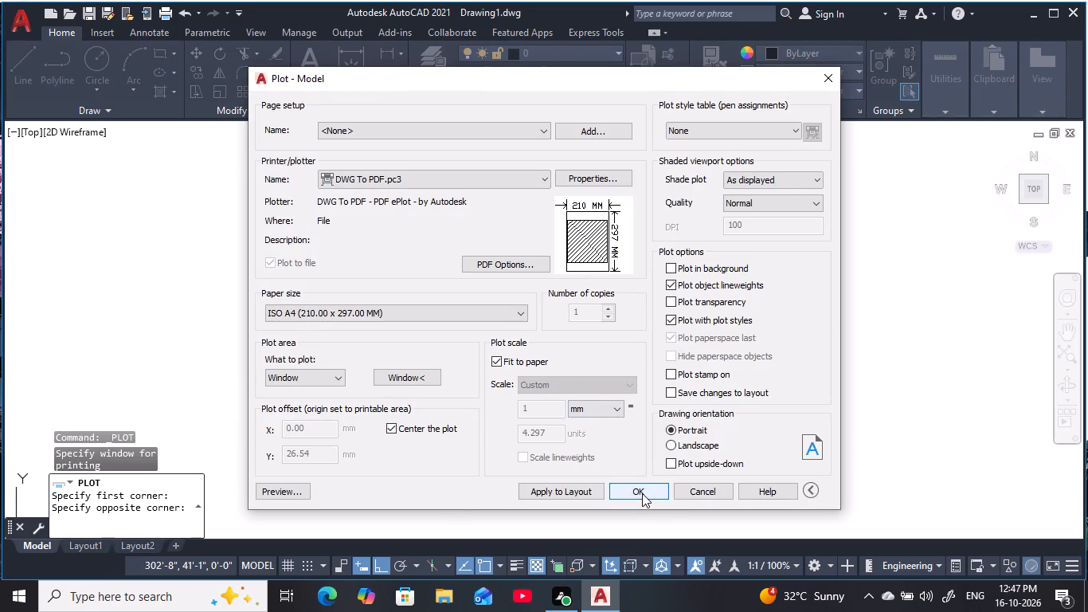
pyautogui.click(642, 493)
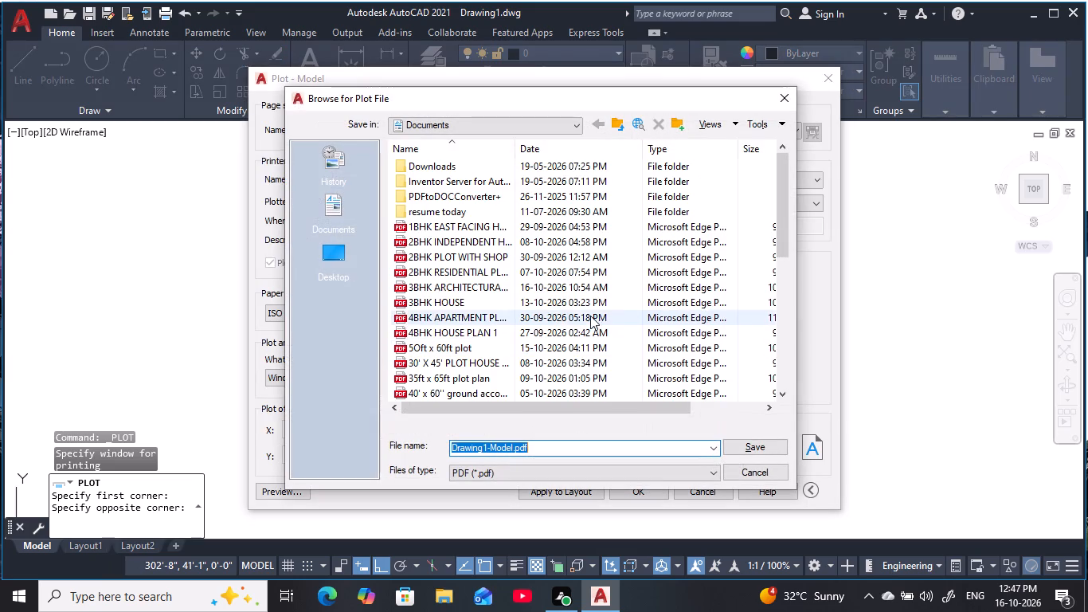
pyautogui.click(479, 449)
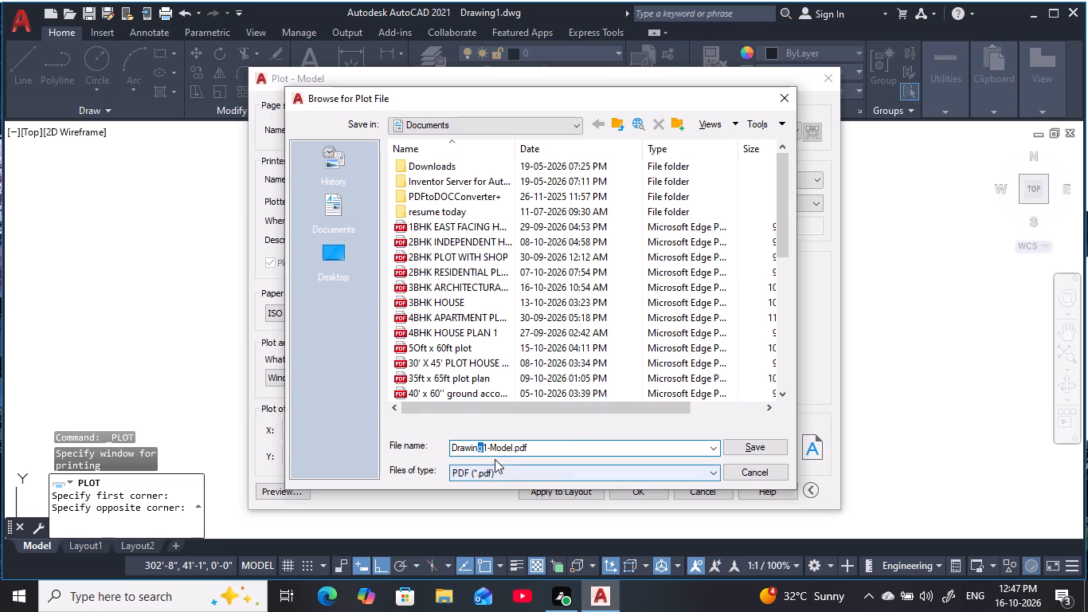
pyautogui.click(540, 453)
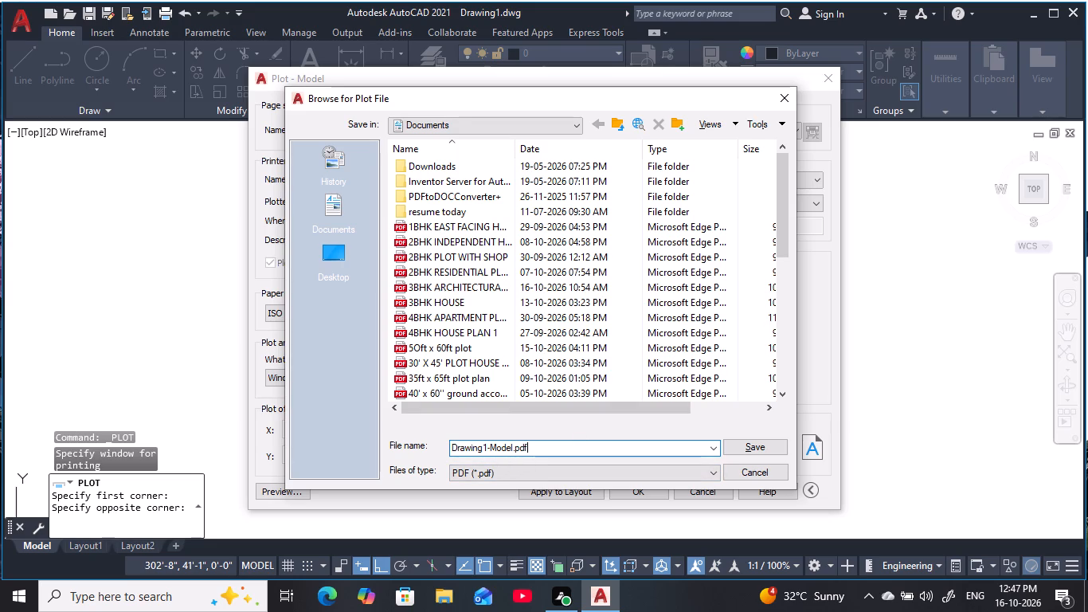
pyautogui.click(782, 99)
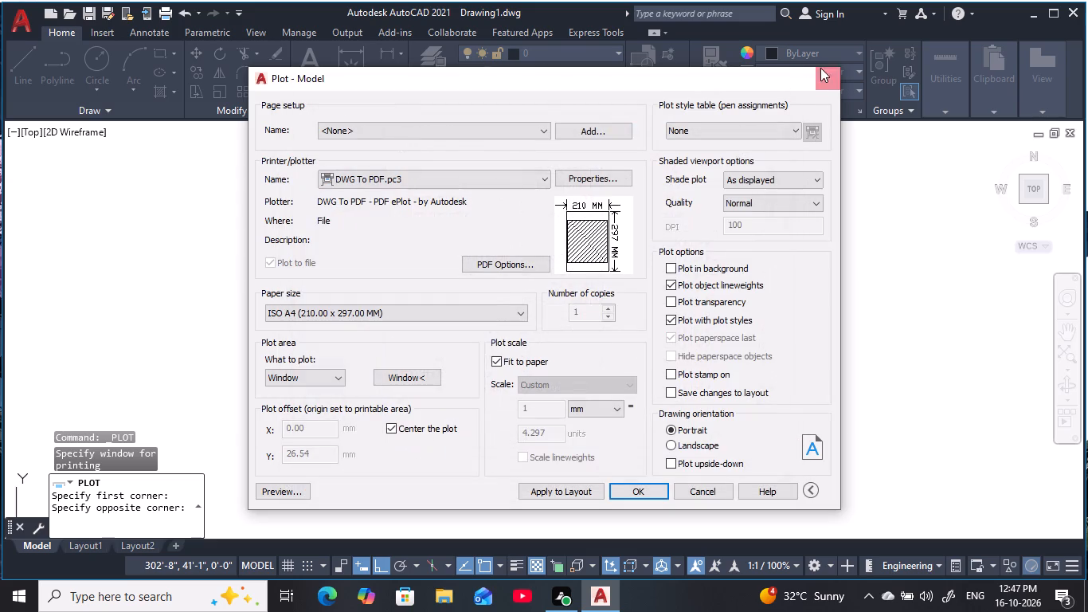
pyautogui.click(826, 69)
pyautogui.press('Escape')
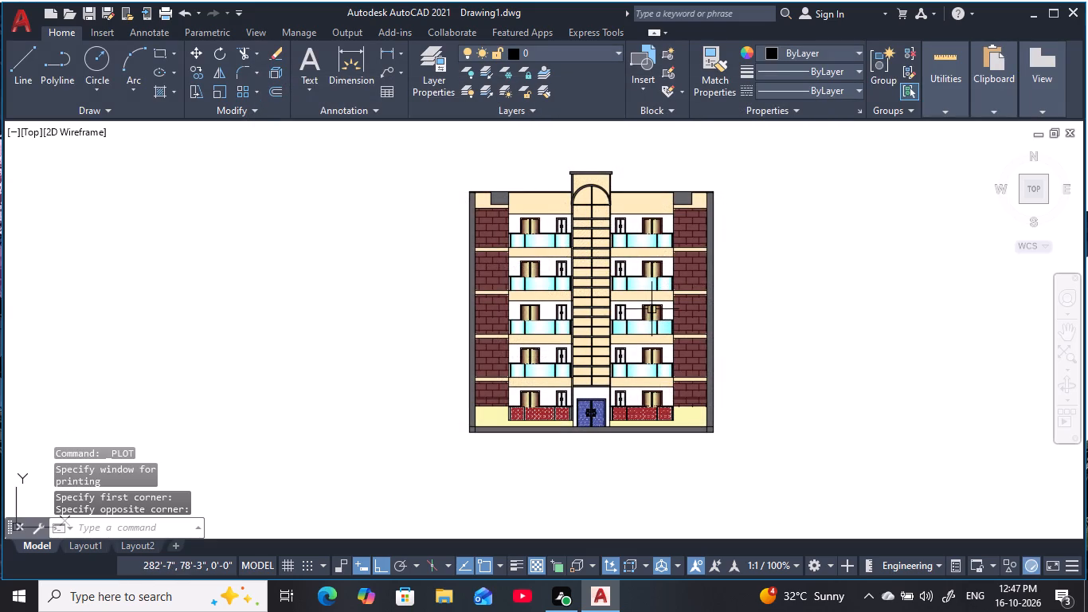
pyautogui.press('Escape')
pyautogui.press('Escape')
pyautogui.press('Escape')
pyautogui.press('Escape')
# Save the drawing in the Documents folder as MULTI STOREY BUILDING ELEVATION in AutoCAD 2018 Drawing format.
pyautogui.hotkey('ctrl', 's')
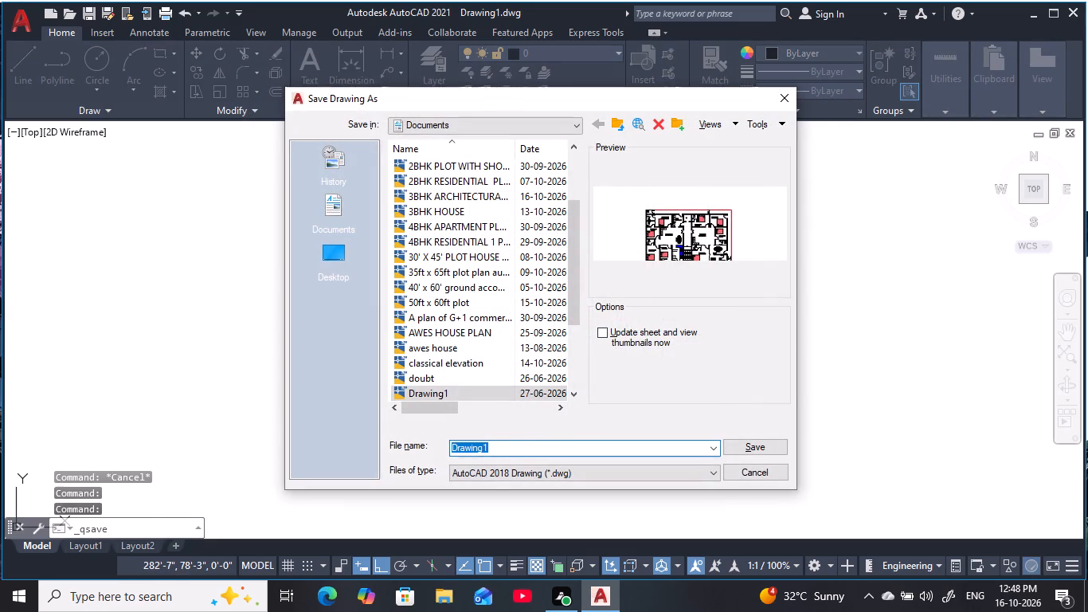
pyautogui.press('BackSpace')
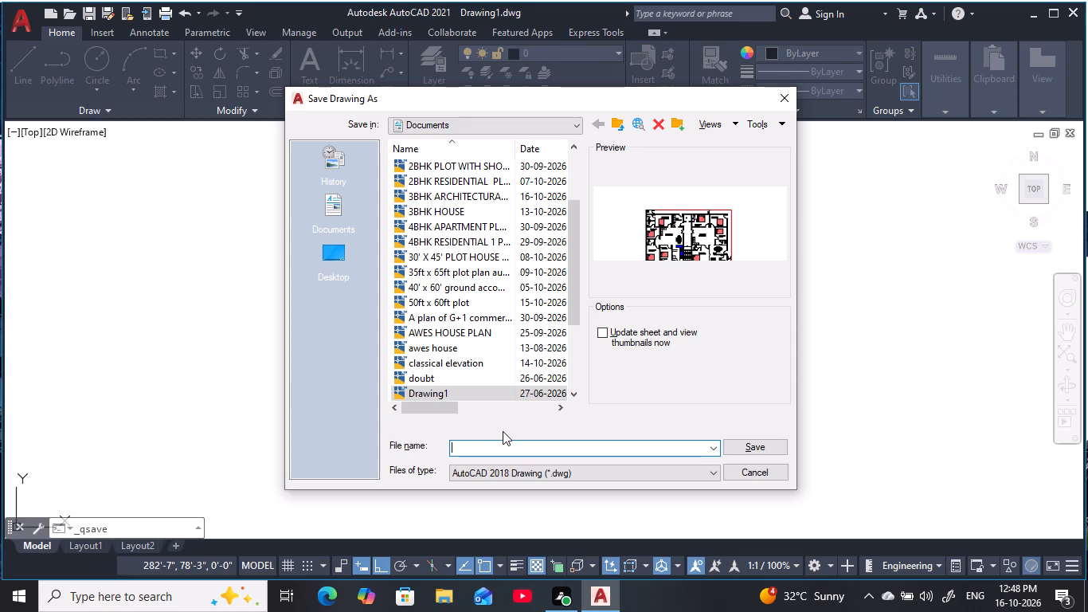
pyautogui.write('MUL')
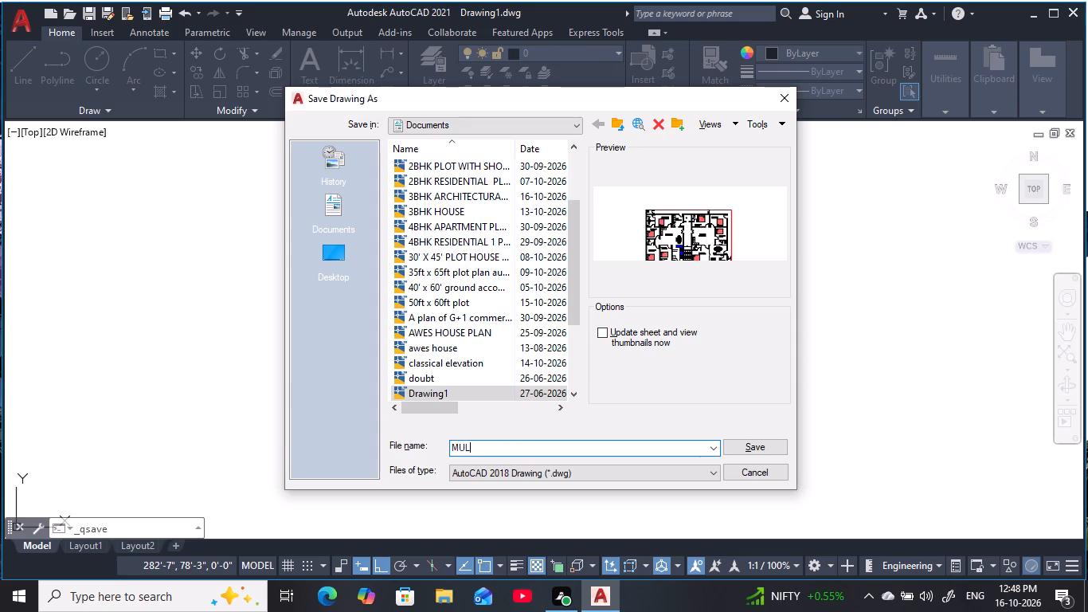
pyautogui.write('TI')
pyautogui.press('space')
pyautogui.write('STO')
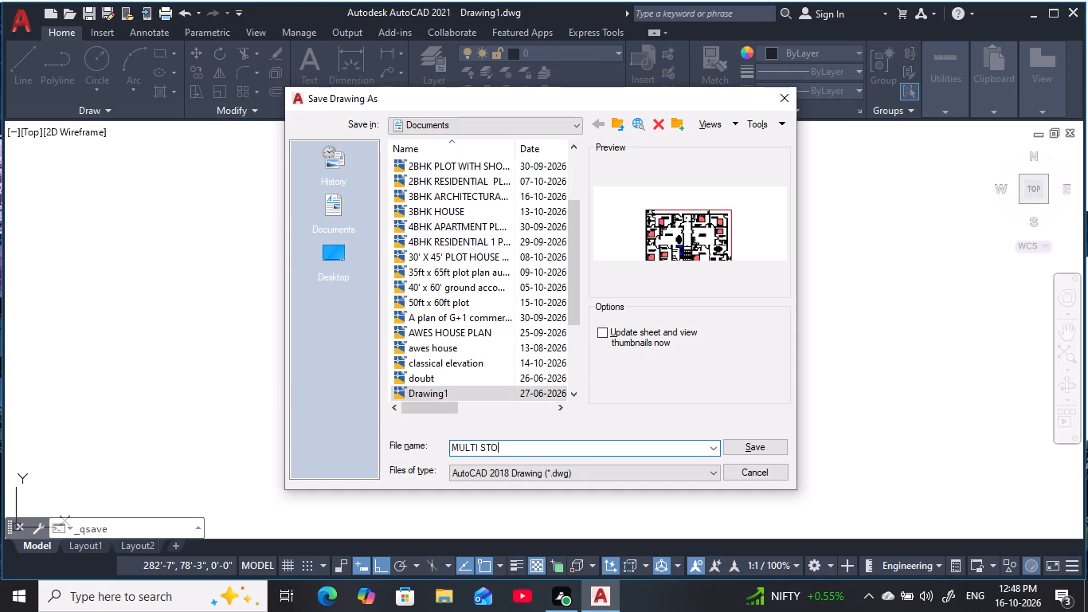
pyautogui.write('REY')
pyautogui.press('space')
pyautogui.write('BUILDING')
pyautogui.press('space')
pyautogui.write('ELEVATION')
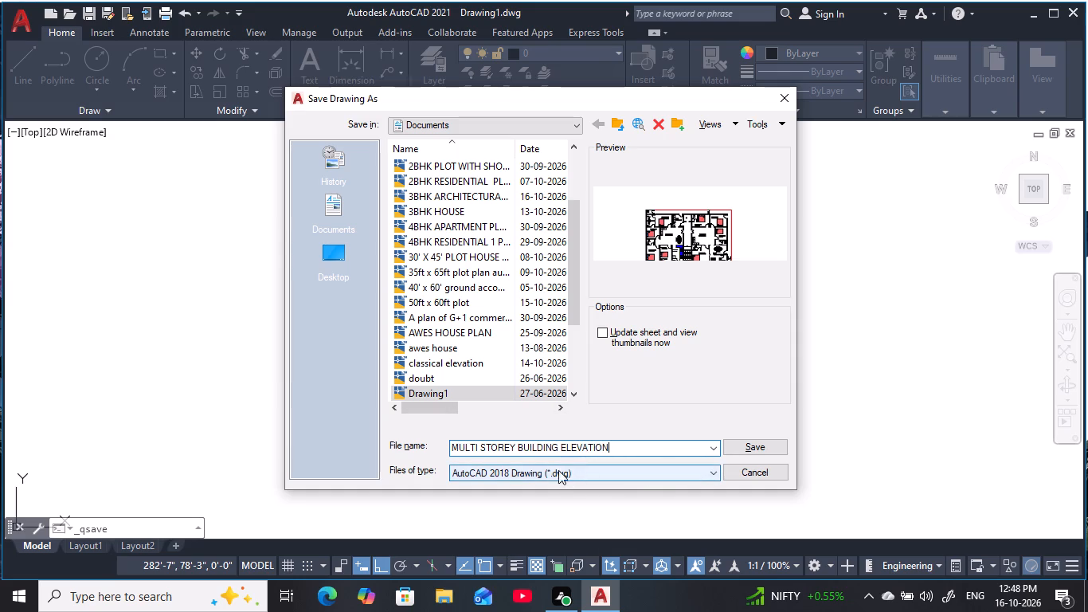
pyautogui.click(749, 442)
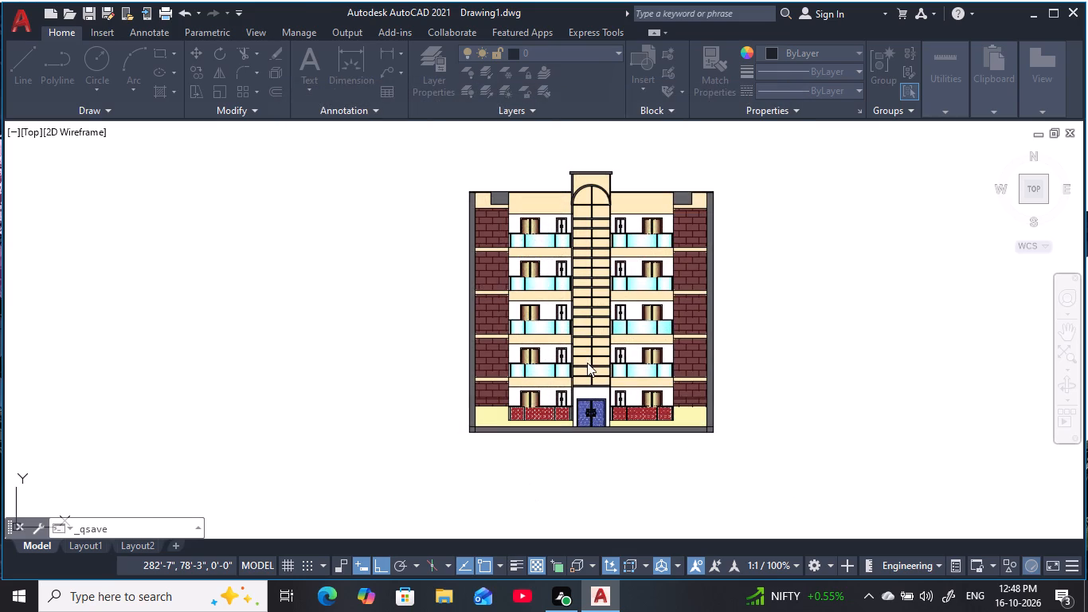
# Plot a window around the whole building with DWG To PDF.pc3, centred and fitted to ISO A4, saving as MULTI STOREY BUILDING ELEVATION-Model.pdf.
pyautogui.click(172, 12)
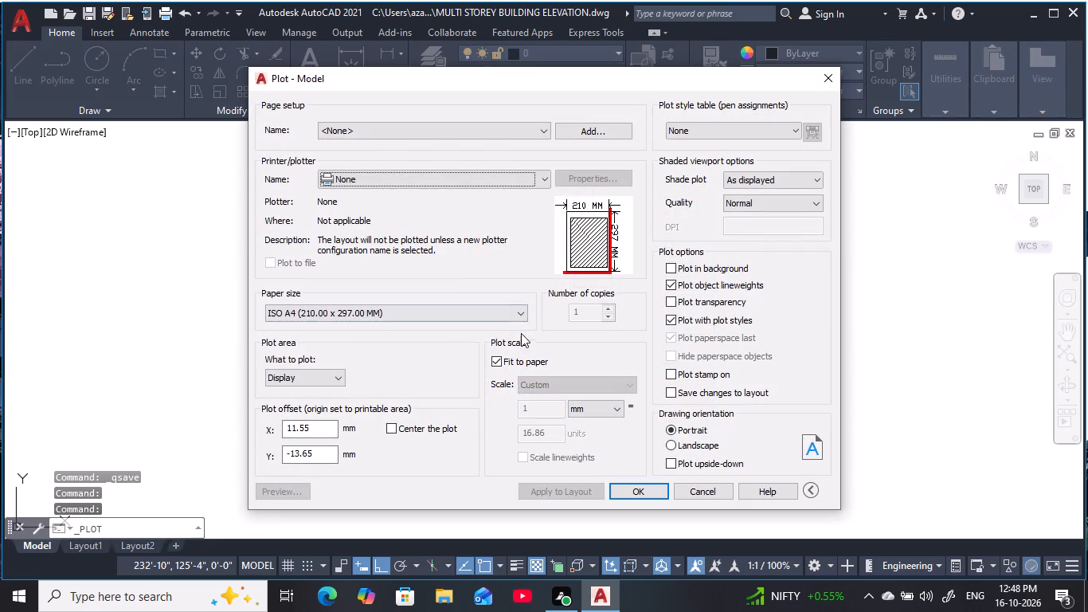
pyautogui.click(416, 183)
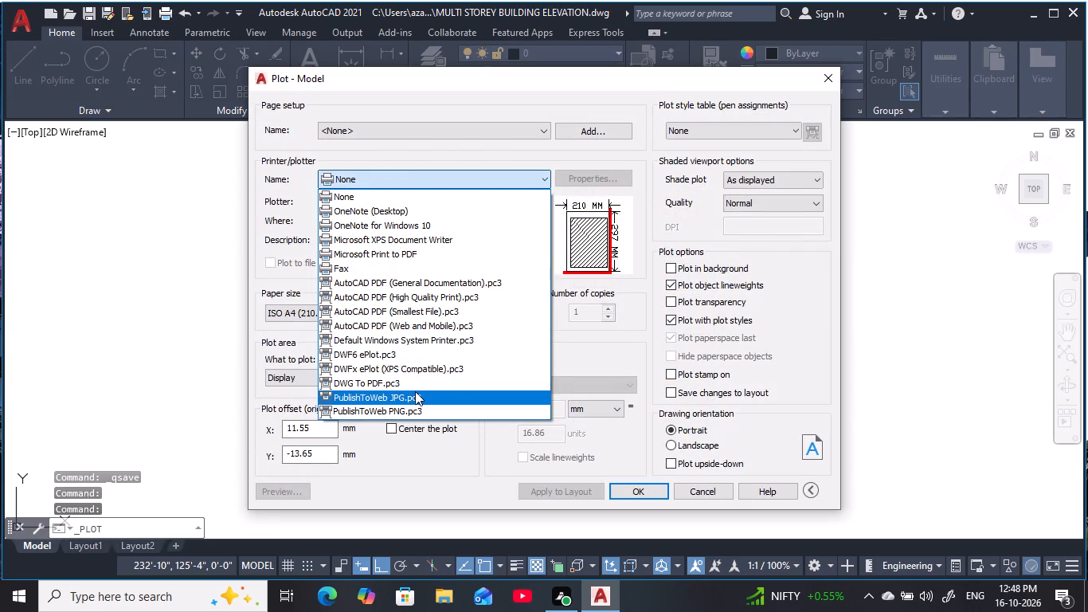
pyautogui.click(416, 389)
pyautogui.click(332, 381)
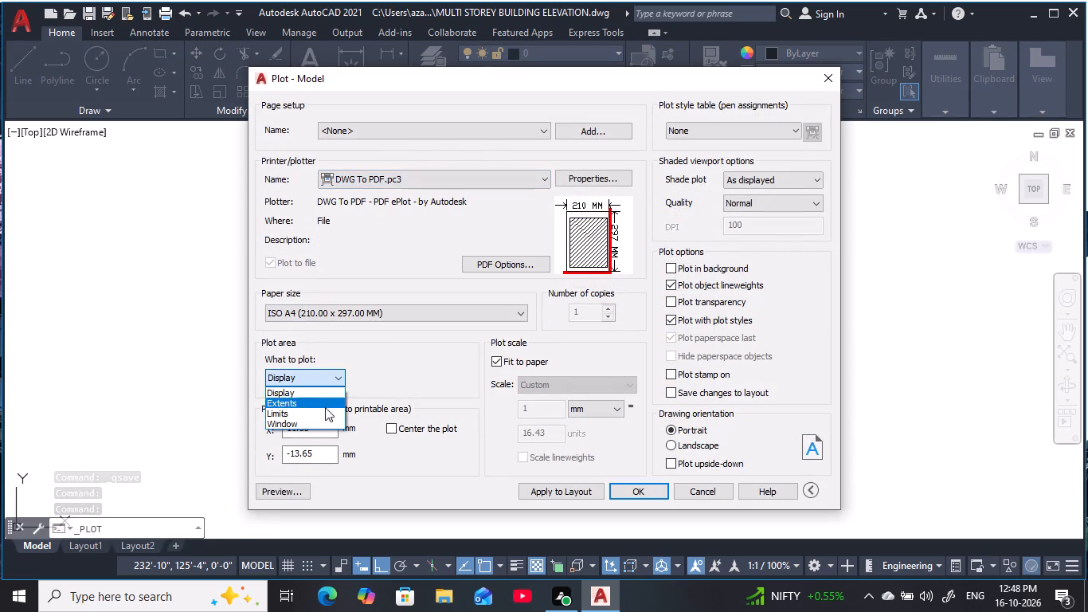
pyautogui.click(322, 422)
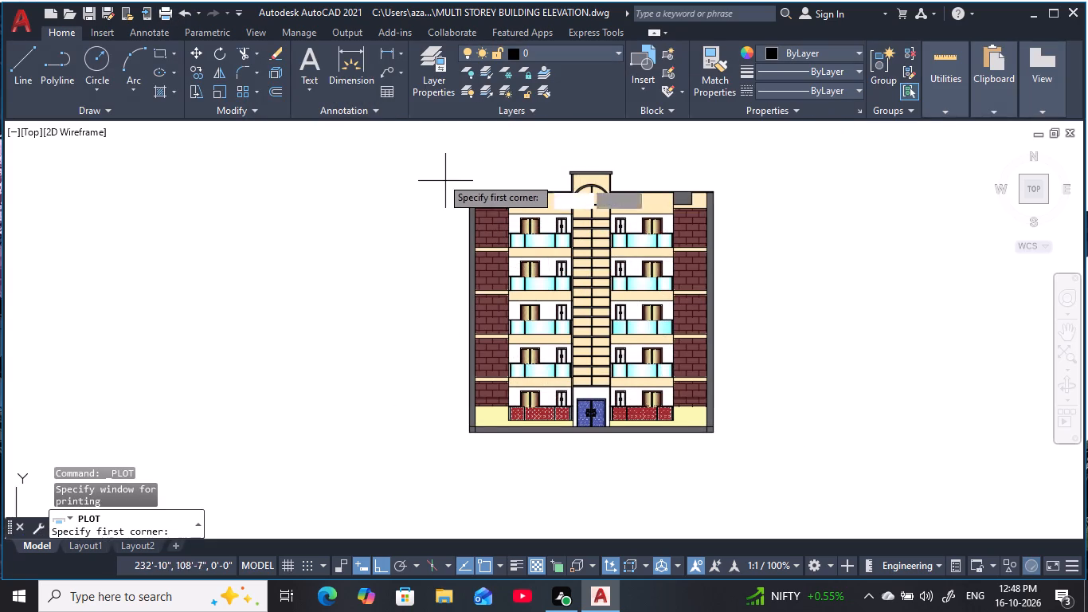
pyautogui.click(451, 168)
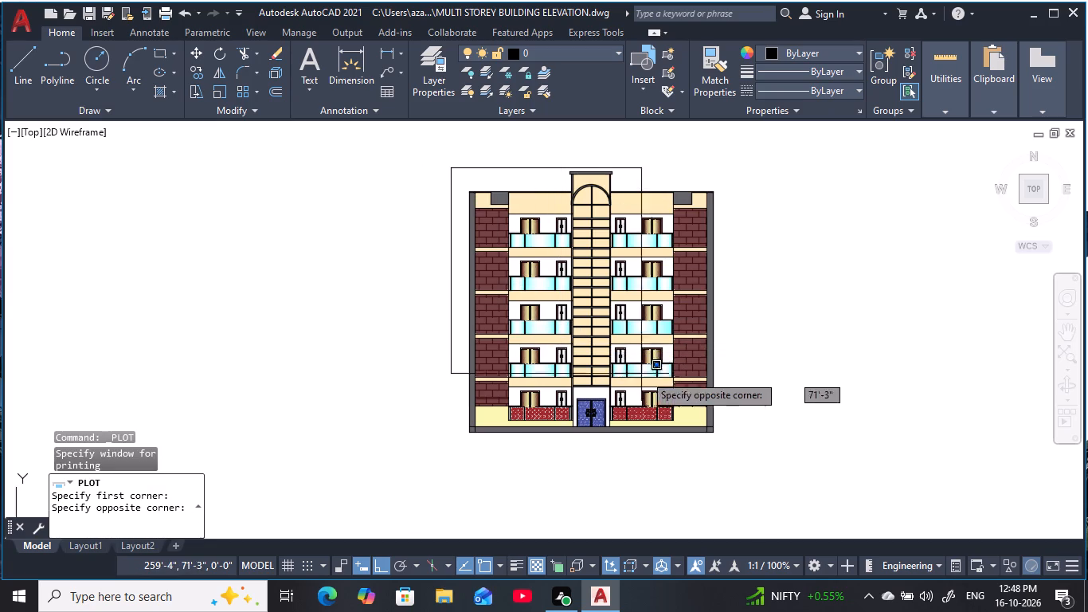
pyautogui.click(728, 445)
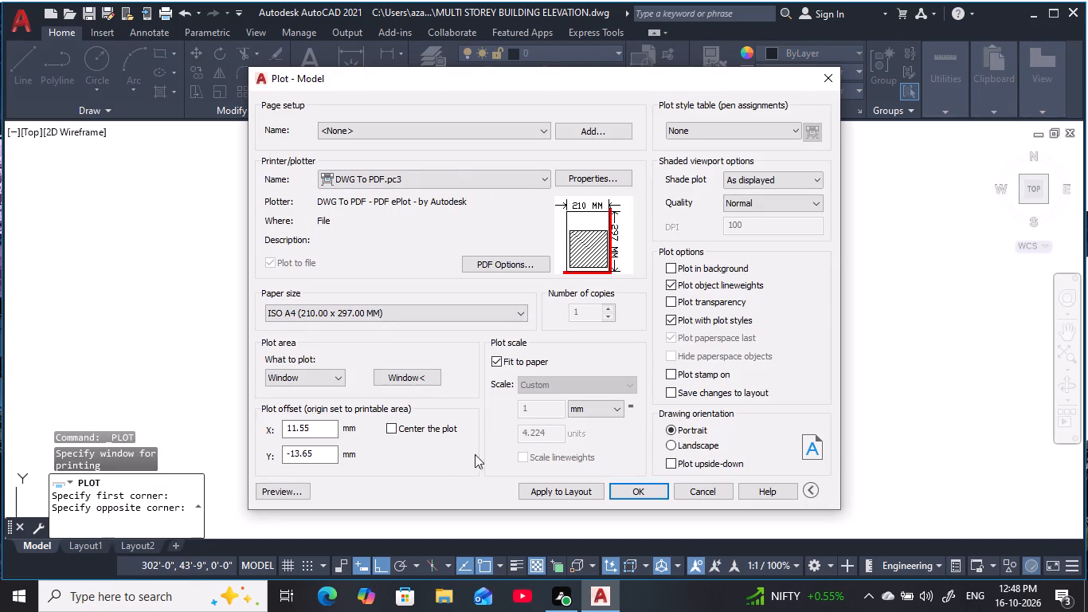
pyautogui.click(393, 428)
pyautogui.click(648, 493)
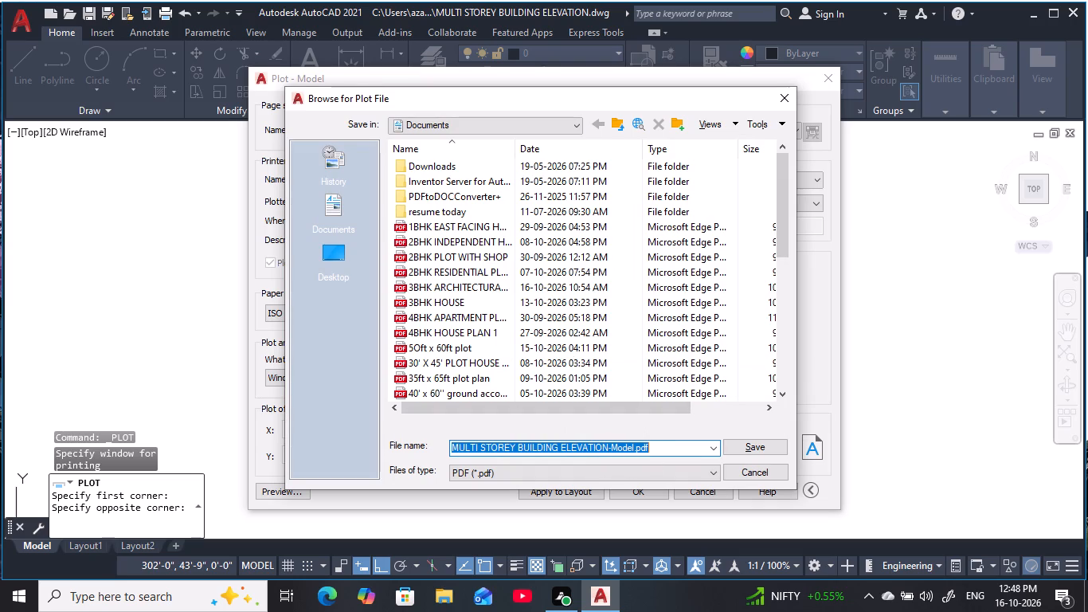
pyautogui.click(756, 448)
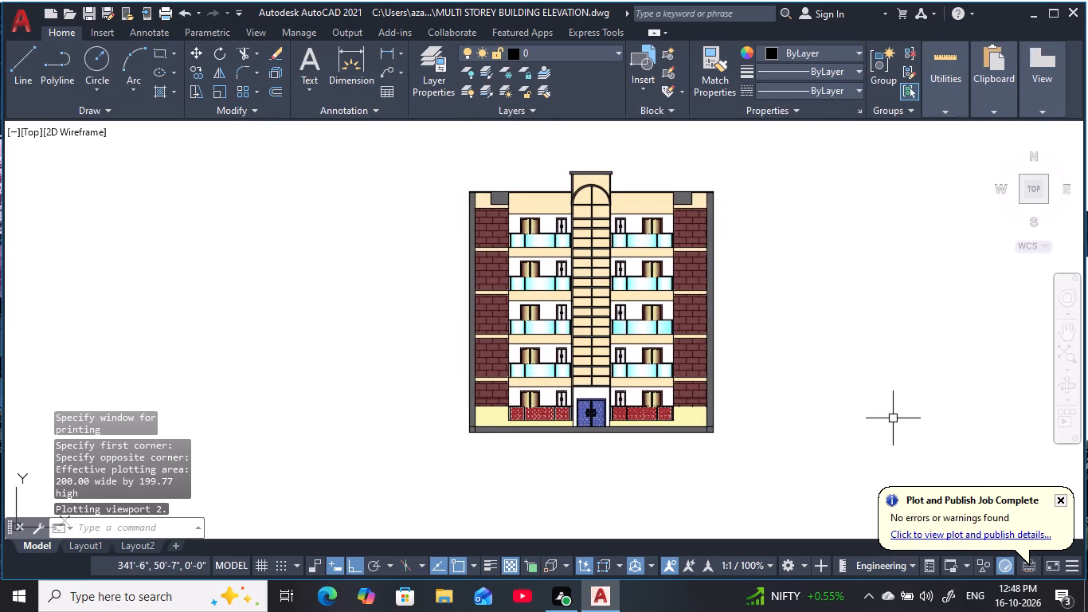
# Check the plotted elevation PDF in Microsoft Edge from the stair tower top to the entrance, and close it.
pyautogui.scroll(2, 595, 312)
pyautogui.moveTo(601, 316); pyautogui.dragTo(618, 398, button='middle')
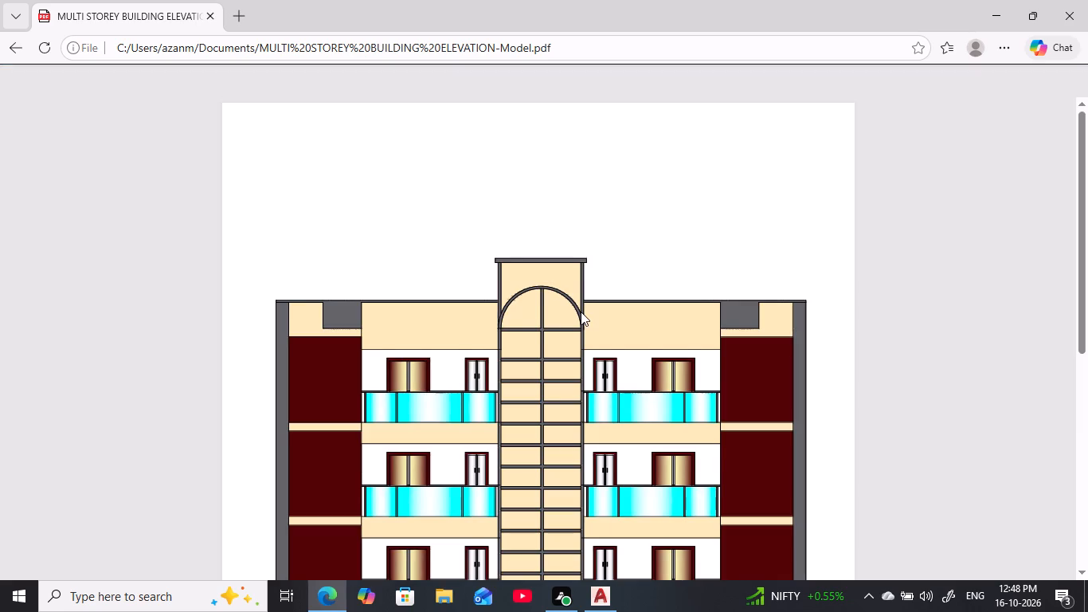
pyautogui.scroll(-5, 605, 377)
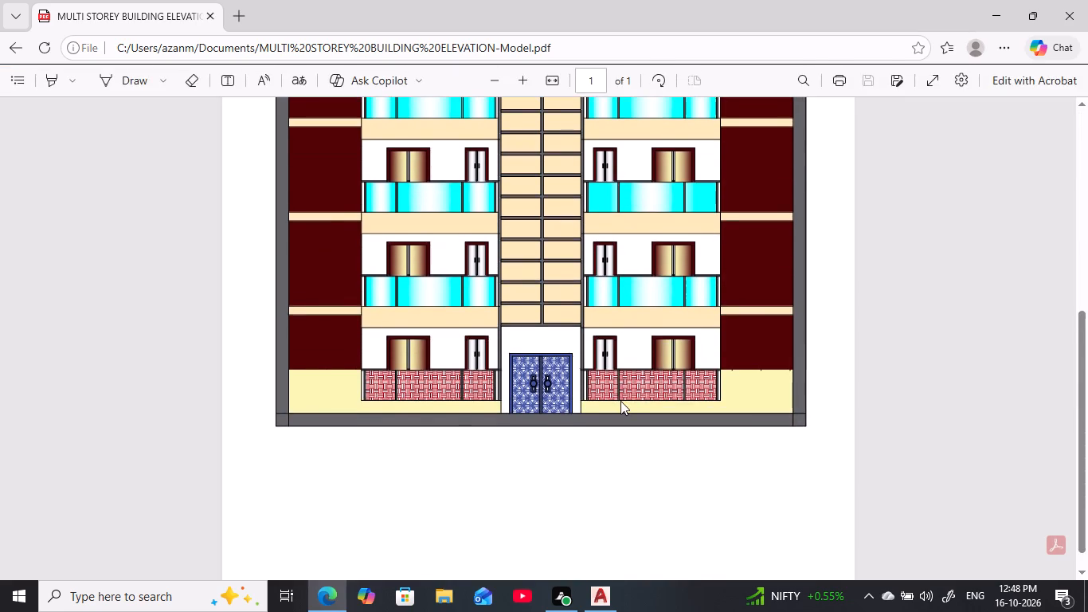
pyautogui.scroll(3, 620, 401)
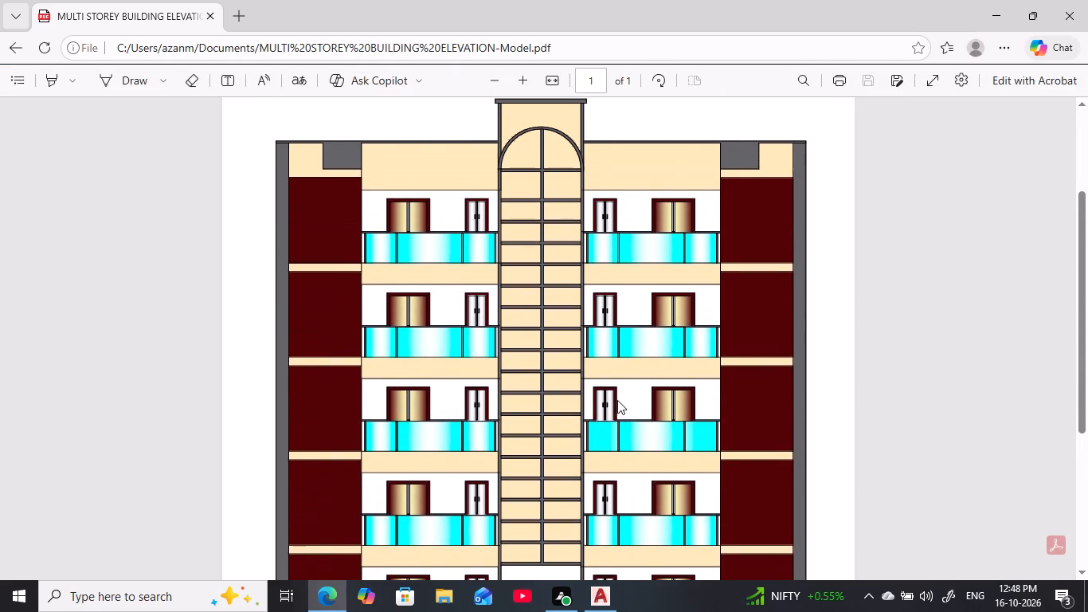
pyautogui.scroll(-3, 617, 400)
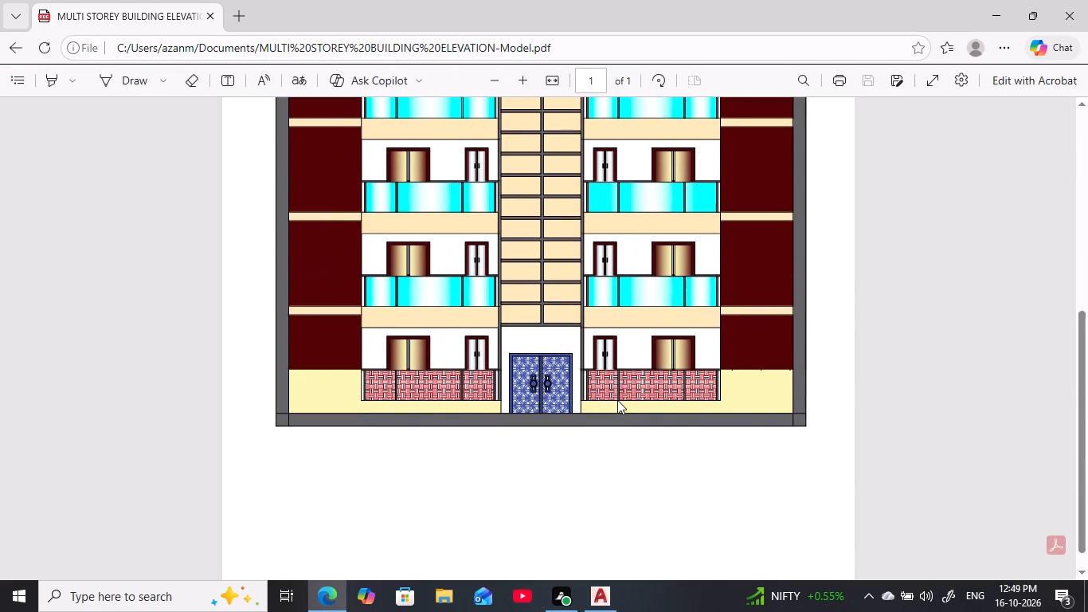
pyautogui.scroll(5, 617, 400)
pyautogui.click(1066, 9)
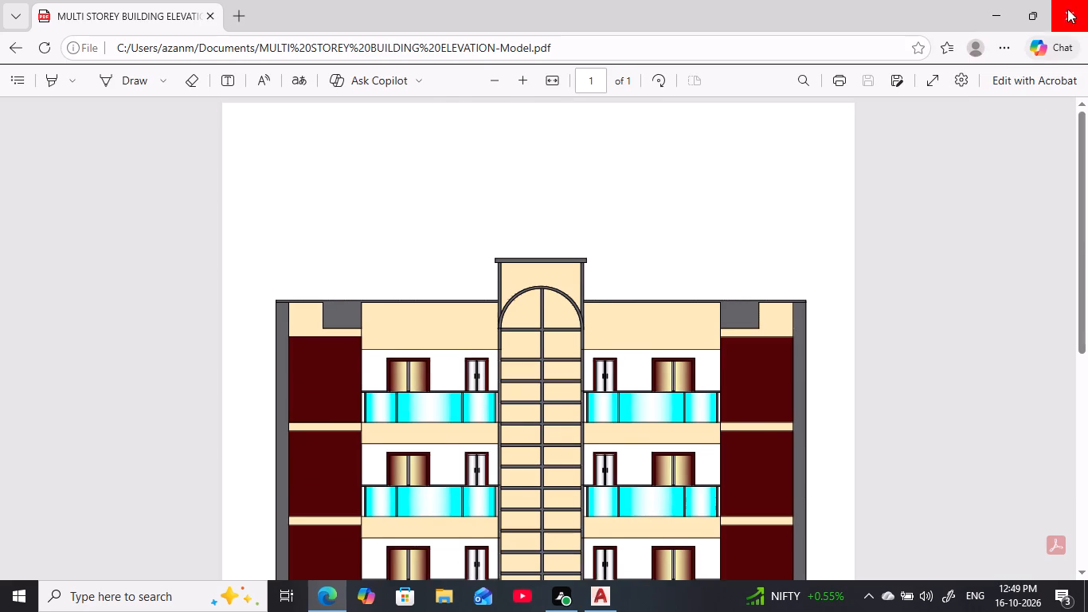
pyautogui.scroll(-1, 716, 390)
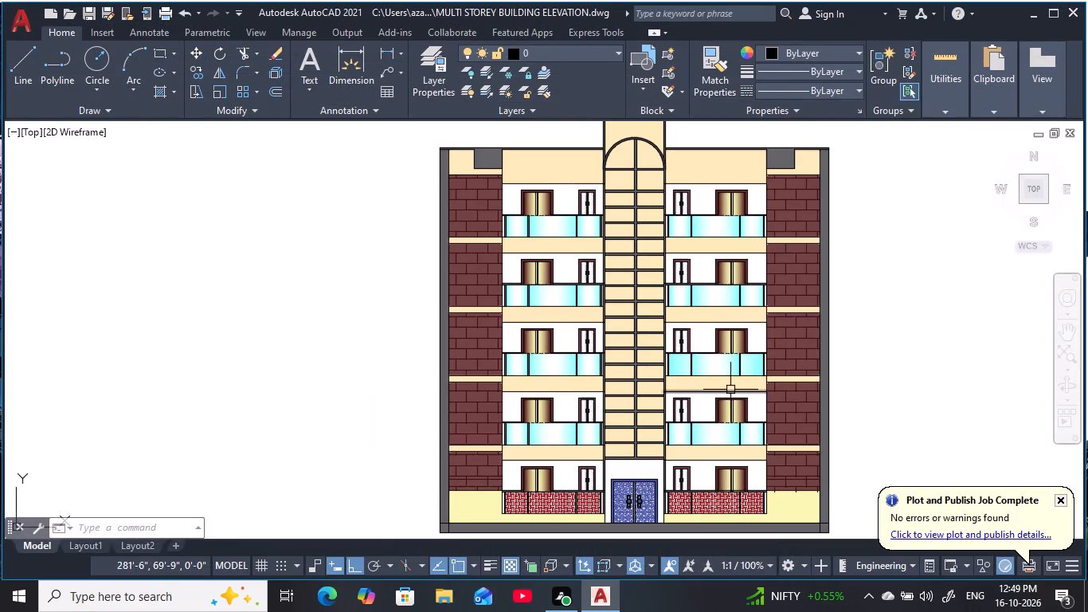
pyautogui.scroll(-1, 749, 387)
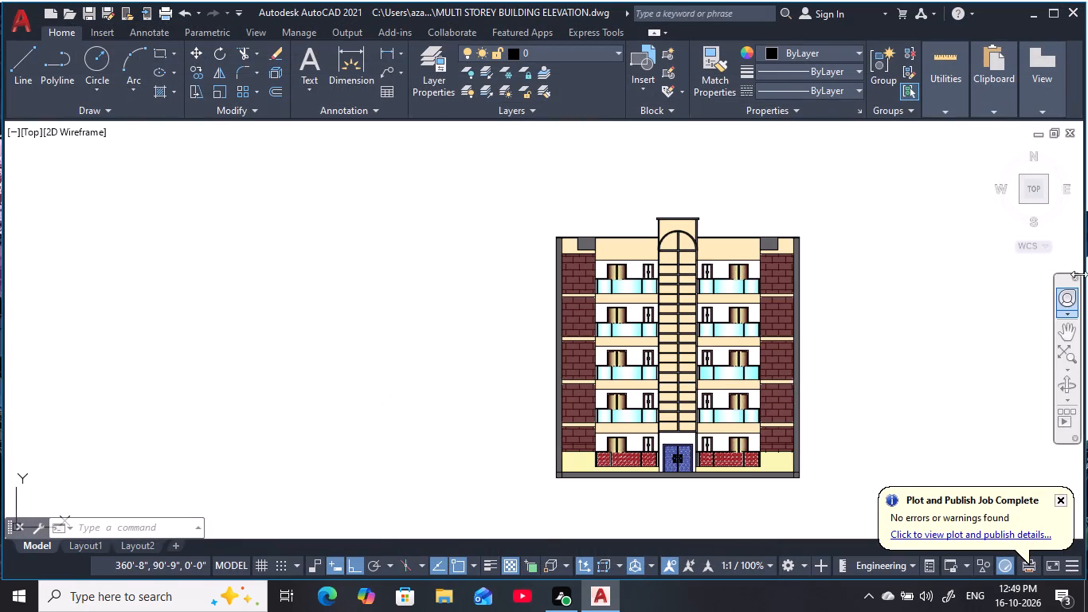